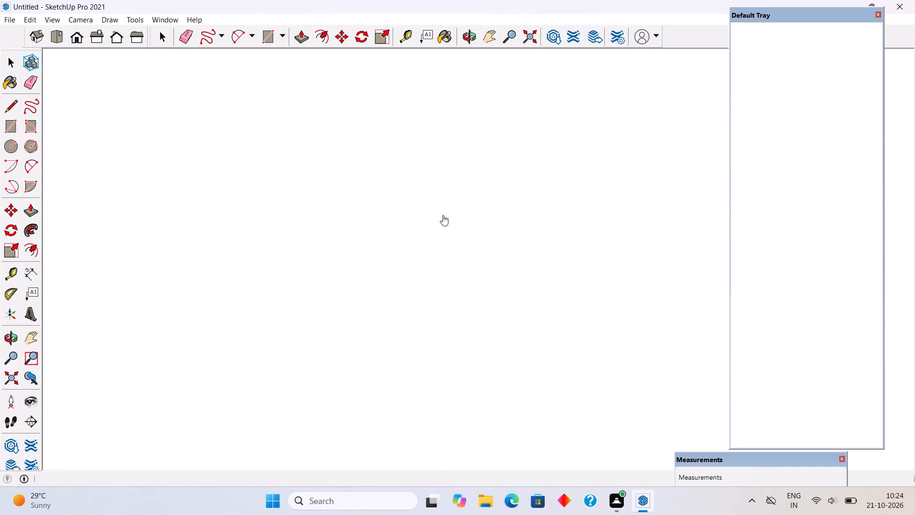
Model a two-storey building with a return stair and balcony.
Draw a base rectangle about 60' by 52' 9" on the ground beside the origin, near the red and green axes.
{"action": "scroll", "coordinate": [438, 234], "scroll_direction": "down", "scroll_amount": 3}
{"action": "middle_click_drag", "start_coordinate": [497, 368], "coordinate": [548, 394]}
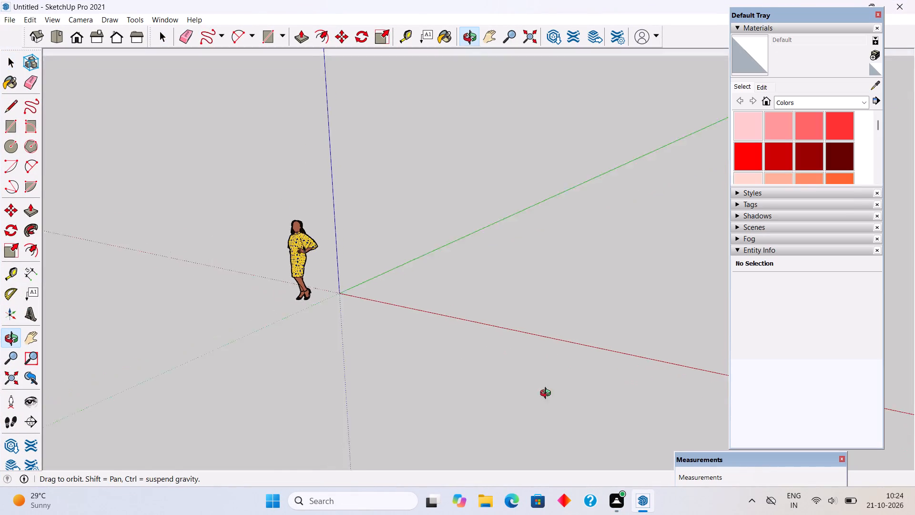
{"action": "middle_click_drag", "start_coordinate": [548, 394], "coordinate": [658, 414]}
{"action": "middle_click_drag", "start_coordinate": [441, 368], "coordinate": [533, 382]}
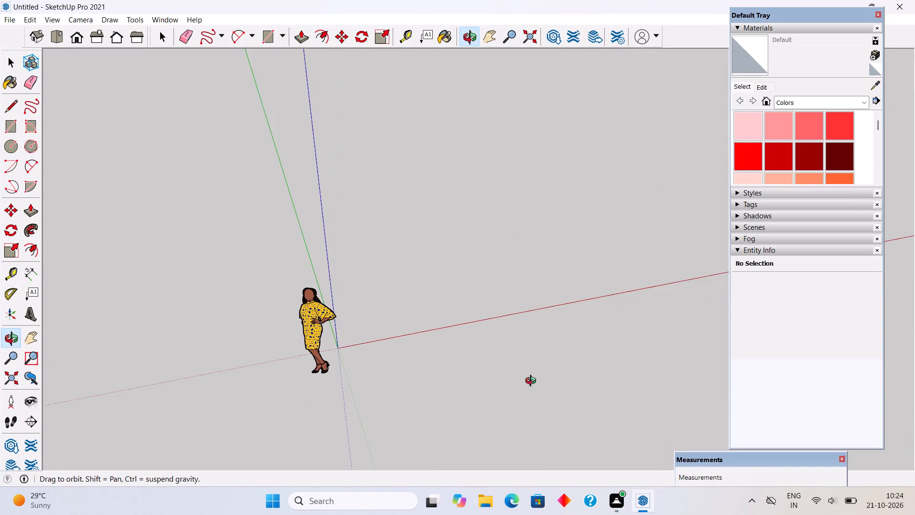
{"action": "middle_click_drag", "start_coordinate": [533, 382], "coordinate": [487, 361]}
{"action": "scroll", "coordinate": [666, 141], "scroll_direction": "up", "scroll_amount": 4}
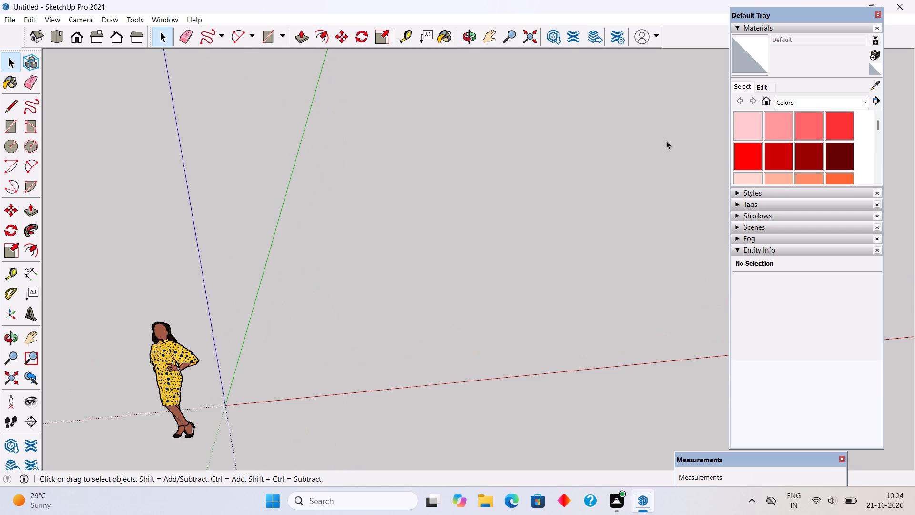
{"action": "key", "text": "r"}
{"action": "left_click", "coordinate": [384, 134]}
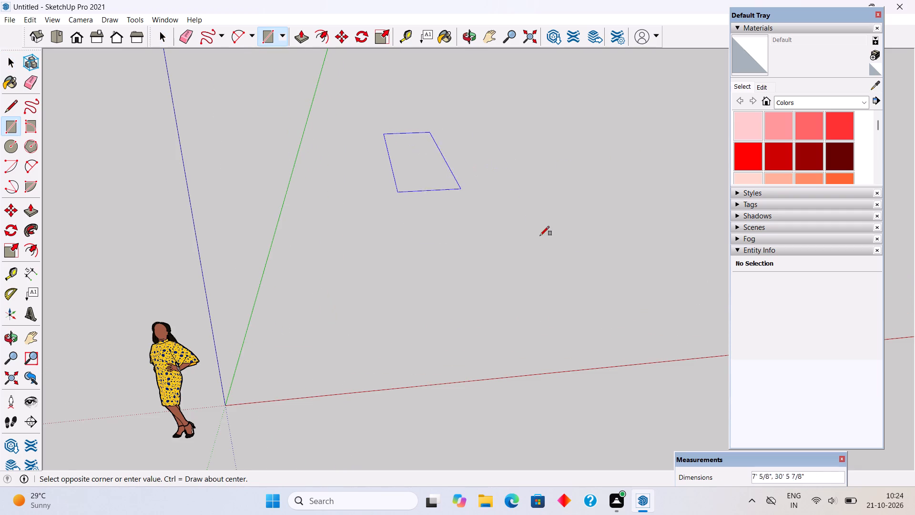
{"action": "middle_click_drag", "start_coordinate": [649, 293], "coordinate": [449, 313]}
{"action": "scroll", "coordinate": [449, 313], "scroll_direction": "down", "scroll_amount": 7}
{"action": "scroll", "coordinate": [607, 329], "scroll_direction": "down", "scroll_amount": 4}
{"action": "scroll", "coordinate": [572, 299], "scroll_direction": "down", "scroll_amount": 1}
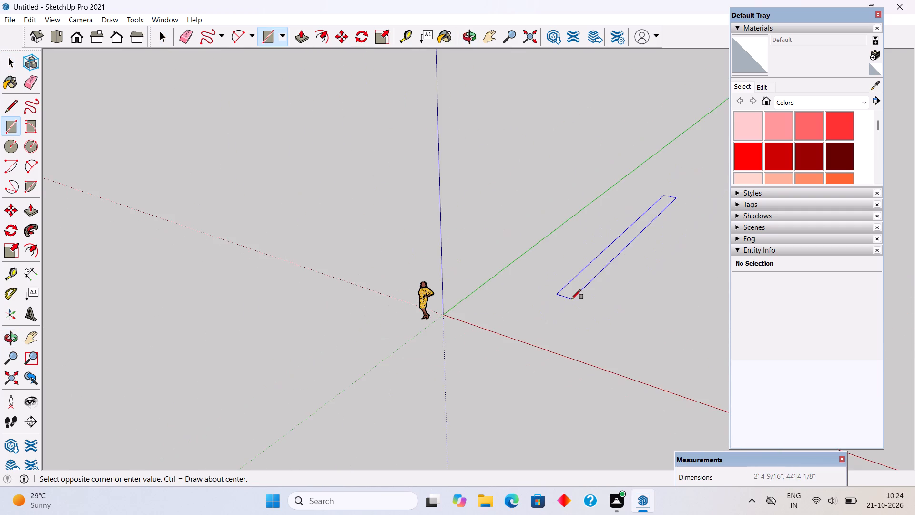
{"action": "scroll", "coordinate": [554, 278], "scroll_direction": "down", "scroll_amount": 14}
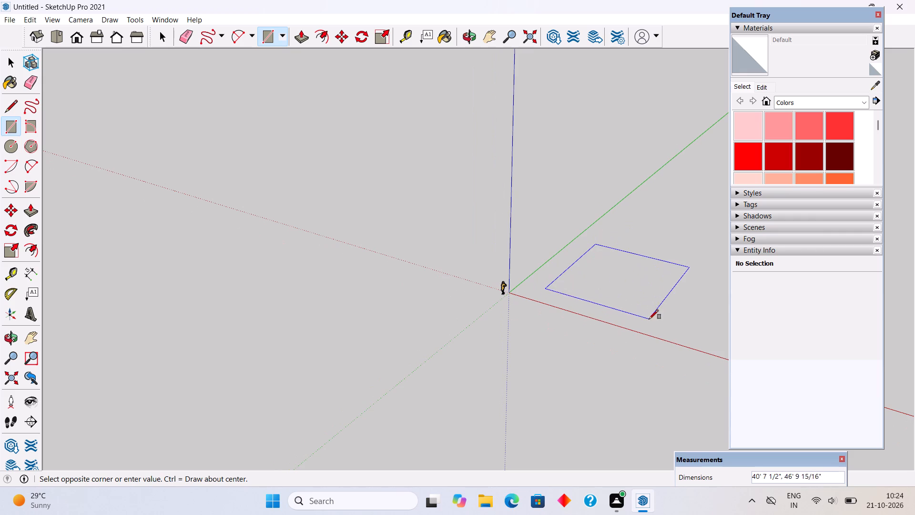
{"action": "left_click", "coordinate": [700, 344]}
Push/Pull the base rectangle upward by 6" to form a slab.
{"action": "middle_click_drag", "start_coordinate": [279, 293], "coordinate": [493, 365]}
{"action": "scroll", "coordinate": [493, 365], "scroll_direction": "down", "scroll_amount": 3}
{"action": "scroll", "coordinate": [670, 201], "scroll_direction": "up", "scroll_amount": 5}
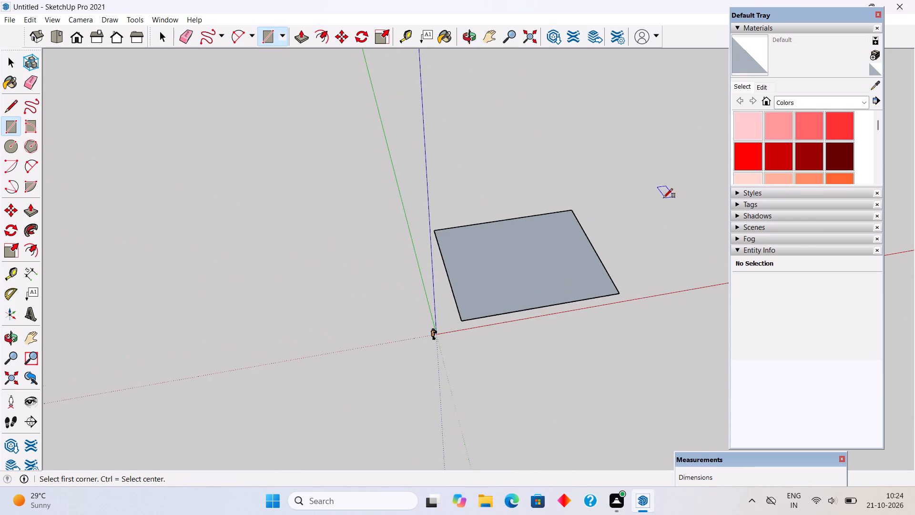
{"action": "scroll", "coordinate": [651, 208], "scroll_direction": "up", "scroll_amount": 1}
{"action": "key", "text": "space"}
{"action": "scroll", "coordinate": [593, 298], "scroll_direction": "up", "scroll_amount": 1}
{"action": "middle_click_drag", "start_coordinate": [546, 291], "coordinate": [518, 279]}
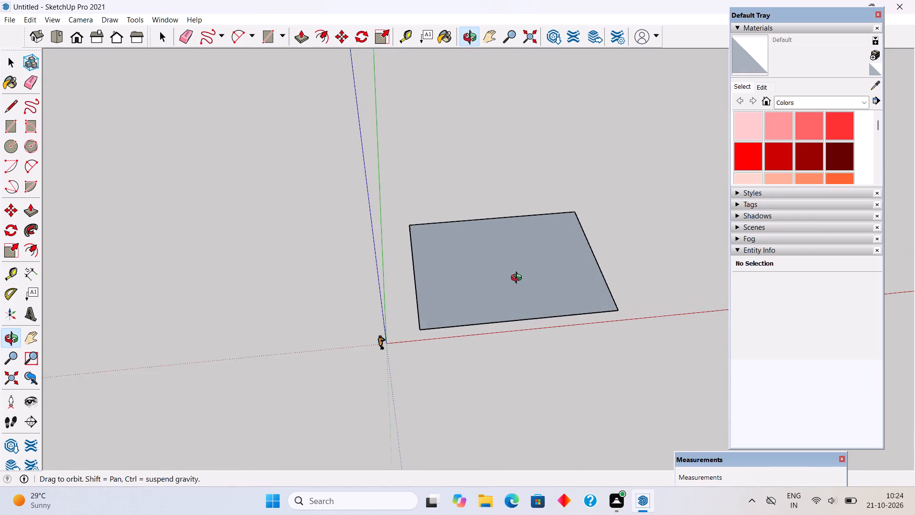
{"action": "middle_click_drag", "start_coordinate": [518, 279], "coordinate": [506, 269]}
{"action": "key", "text": "p"}
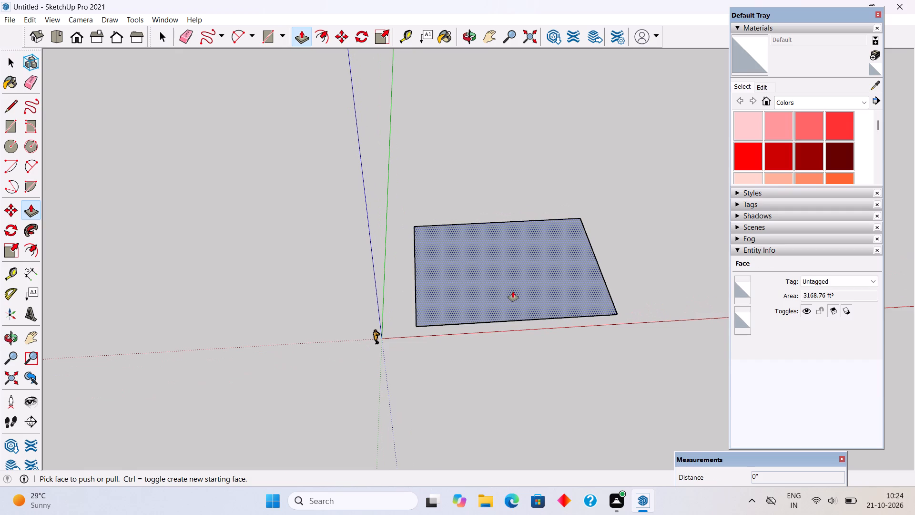
{"action": "left_click", "coordinate": [513, 291]}
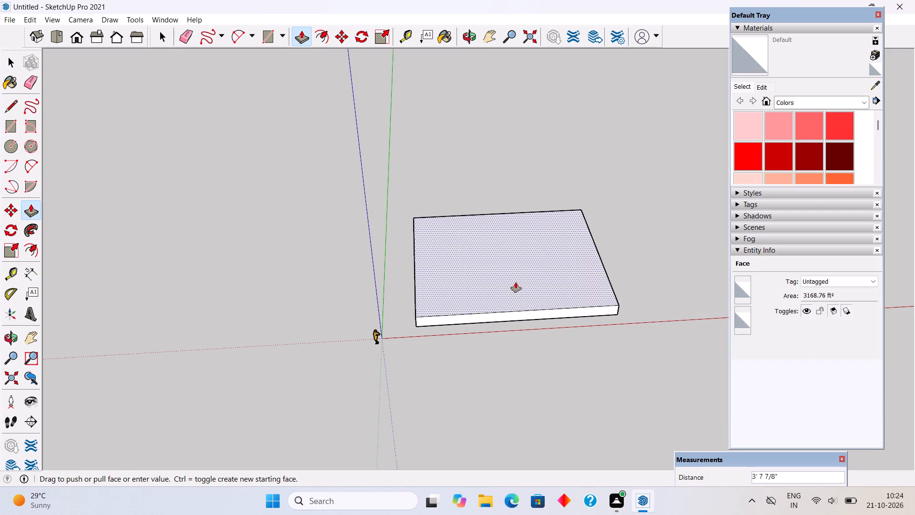
{"action": "type", "text": "6\""}
{"action": "key", "text": "Return"}
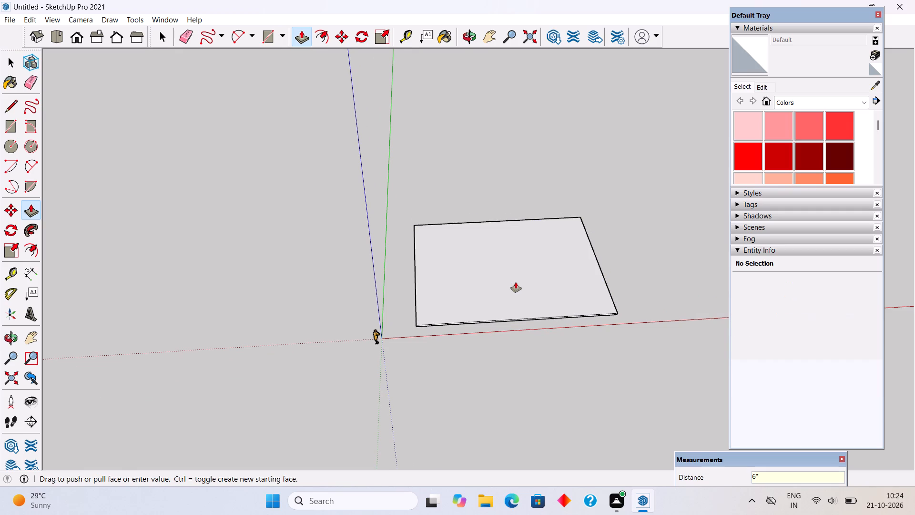
Select the whole slab with all its faces and edges and make it a group.
{"action": "key", "text": "space"}
{"action": "triple_click", "coordinate": [518, 296]}
{"action": "right_click", "coordinate": [518, 296]}
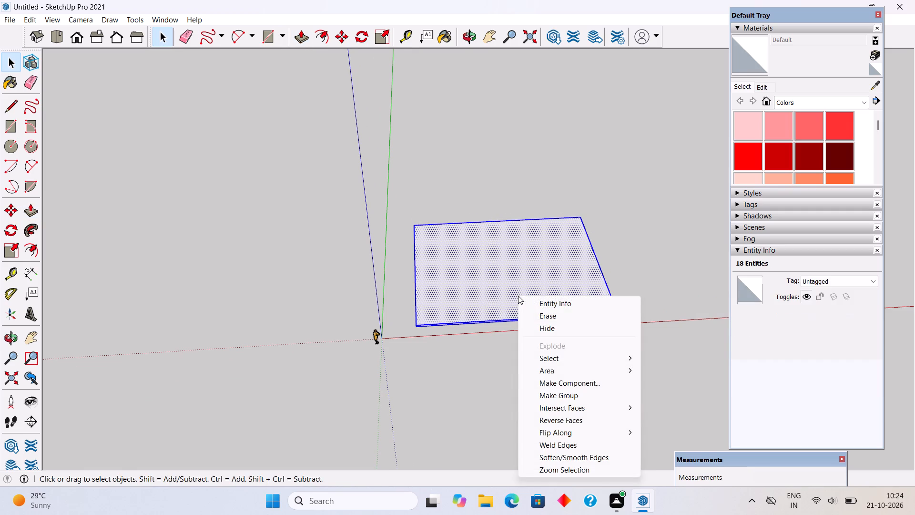
{"action": "left_click", "coordinate": [559, 393]}
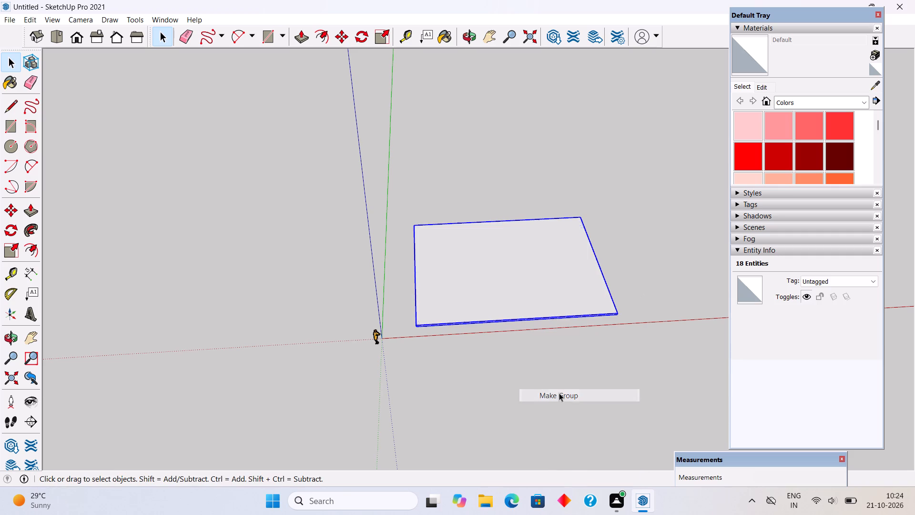
{"action": "left_click", "coordinate": [637, 289]}
Draw a 20' by 20' rectangle on the slab's top surface, starting near its far corner on the green-axis side.
{"action": "middle_click_drag", "start_coordinate": [561, 359], "coordinate": [540, 288]}
{"action": "scroll", "coordinate": [553, 282], "scroll_direction": "up", "scroll_amount": 7}
{"action": "scroll", "coordinate": [496, 349], "scroll_direction": "up", "scroll_amount": 3}
{"action": "middle_click_drag", "start_coordinate": [495, 302], "coordinate": [508, 401]}
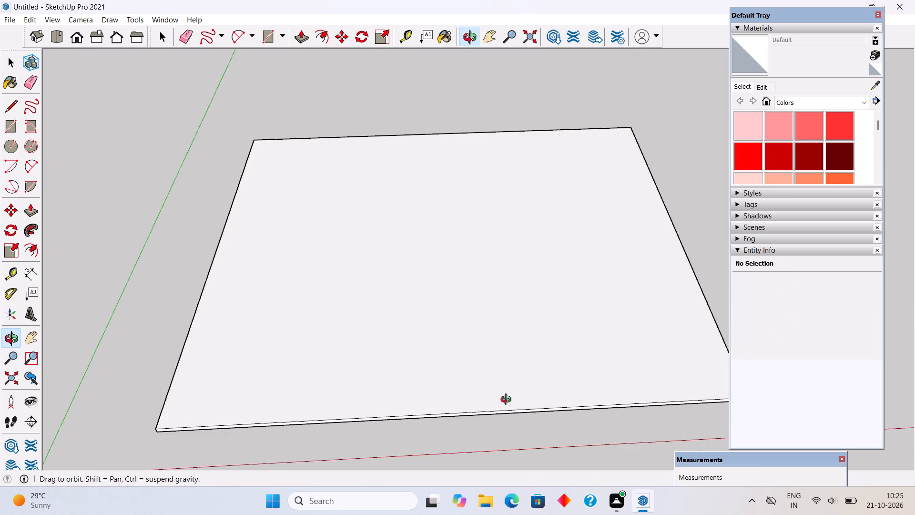
{"action": "middle_click_drag", "start_coordinate": [508, 401], "coordinate": [489, 431]}
{"action": "key", "text": "r"}
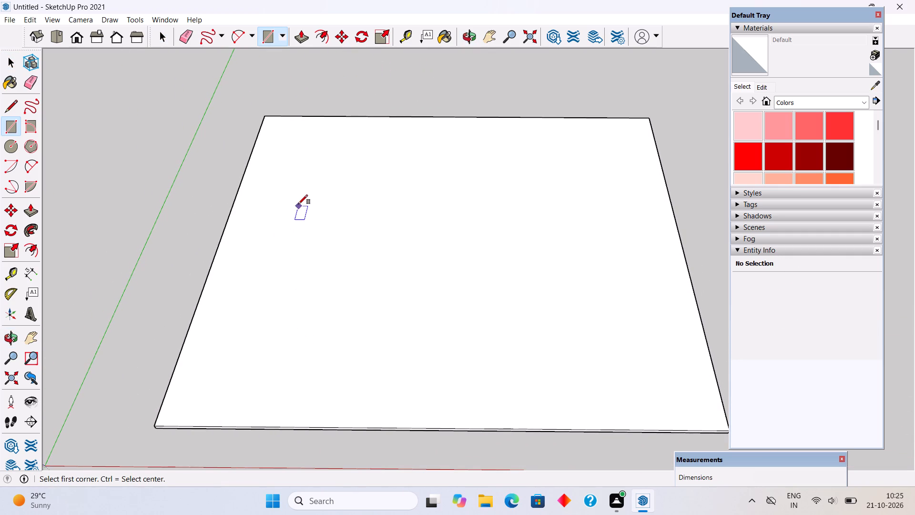
{"action": "left_click", "coordinate": [303, 154]}
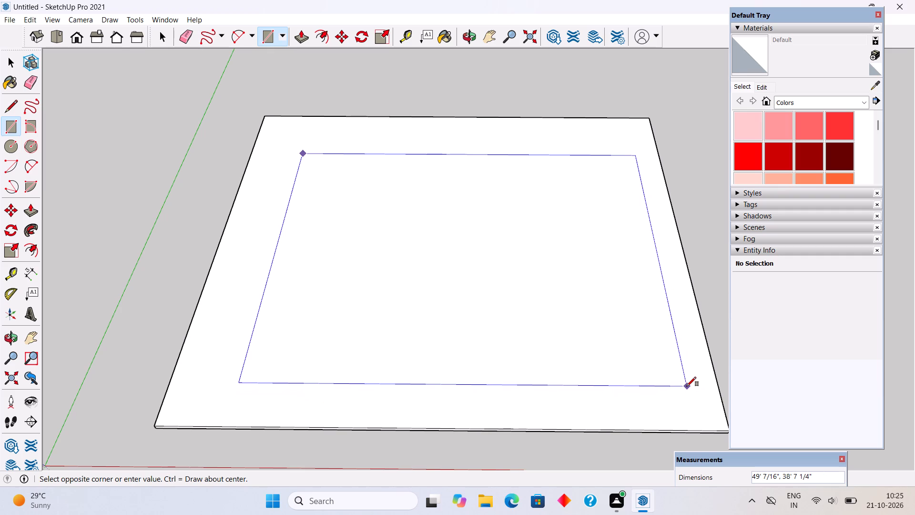
{"action": "type", "text": "20',20'"}
{"action": "key", "text": "Return"}
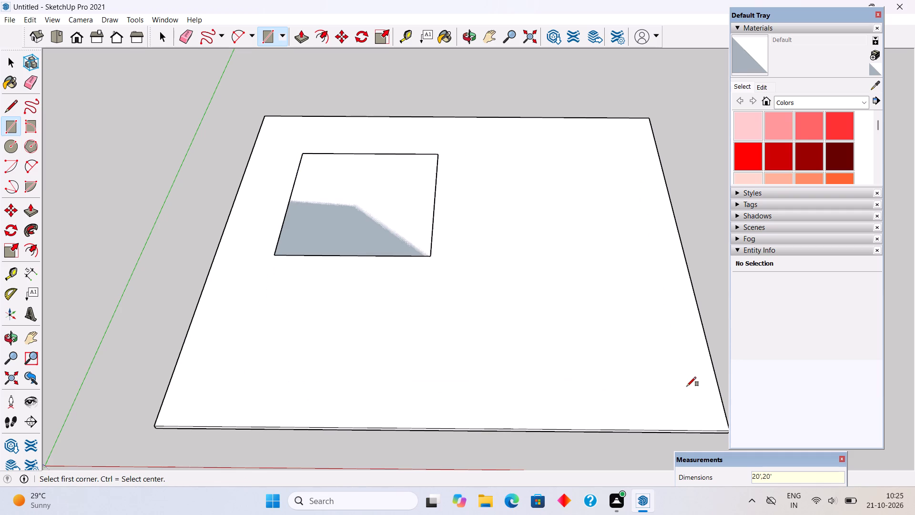
Push/Pull the 20' square upward by 3' to form a raised block.
{"action": "key", "text": "space"}
{"action": "left_click", "coordinate": [402, 228]}
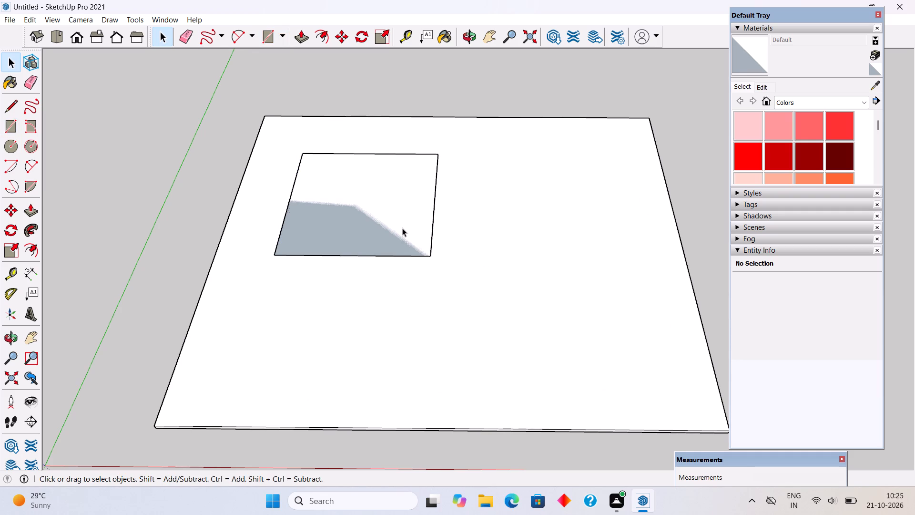
{"action": "key", "text": "p"}
{"action": "left_click", "coordinate": [402, 228]}
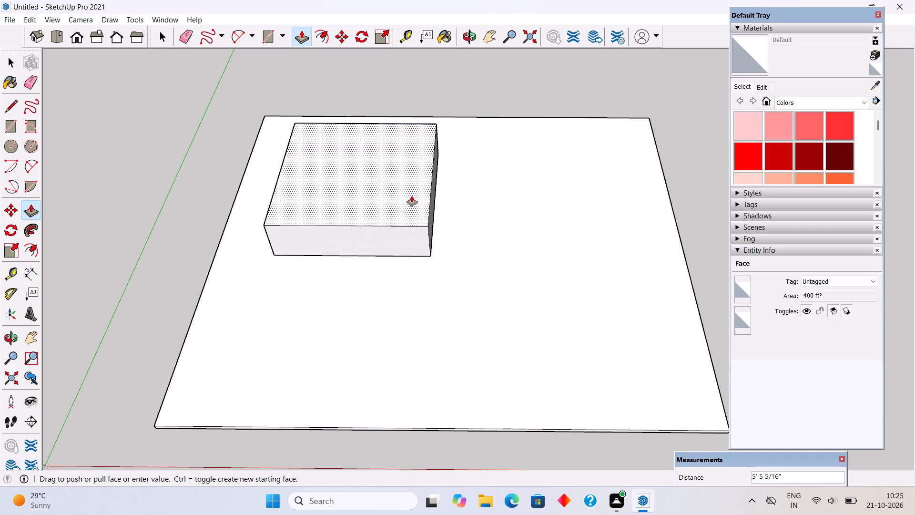
{"action": "type", "text": "3'"}
{"action": "key", "text": "Return"}
Select the whole raised block and make it a group.
{"action": "key", "text": "space"}
{"action": "triple_click", "coordinate": [412, 196]}
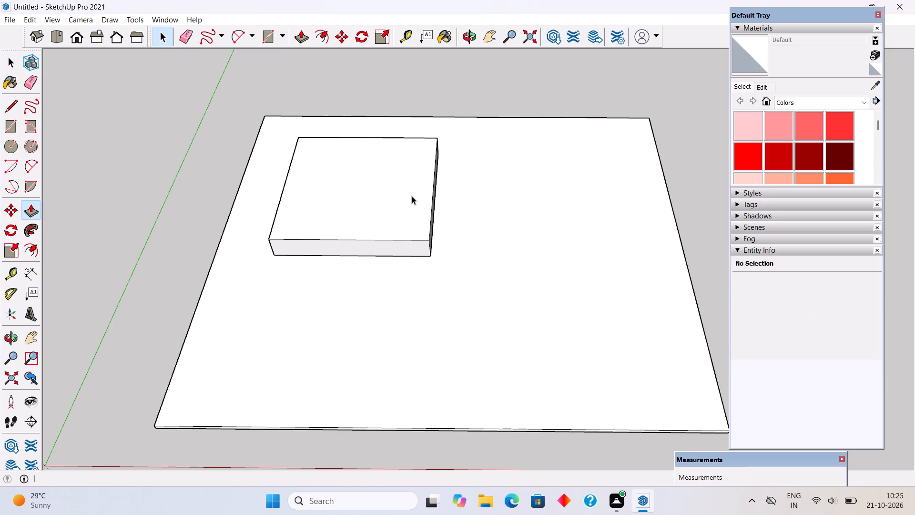
{"action": "right_click", "coordinate": [410, 199]}
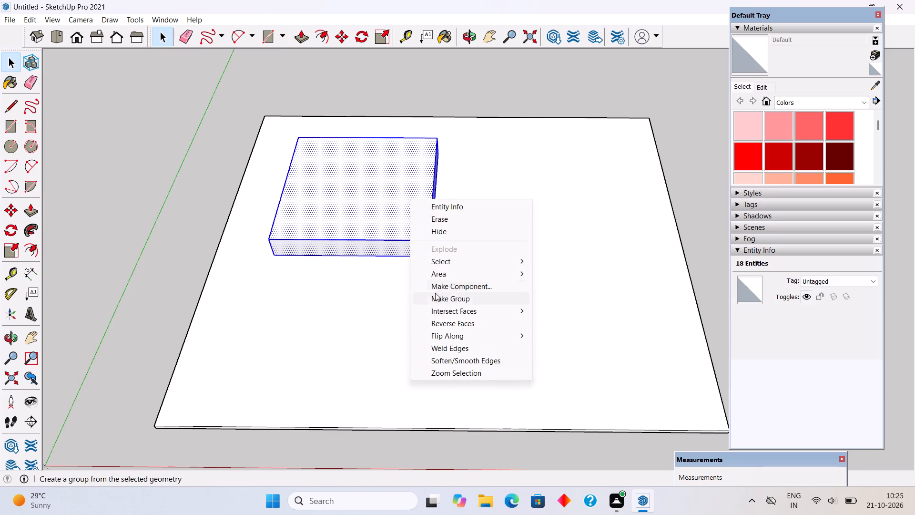
{"action": "left_click", "coordinate": [437, 297]}
Open the slab group and push its side face farthest along the red axis inward to leave a margin beside the block.
{"action": "middle_click_drag", "start_coordinate": [420, 256], "coordinate": [470, 169]}
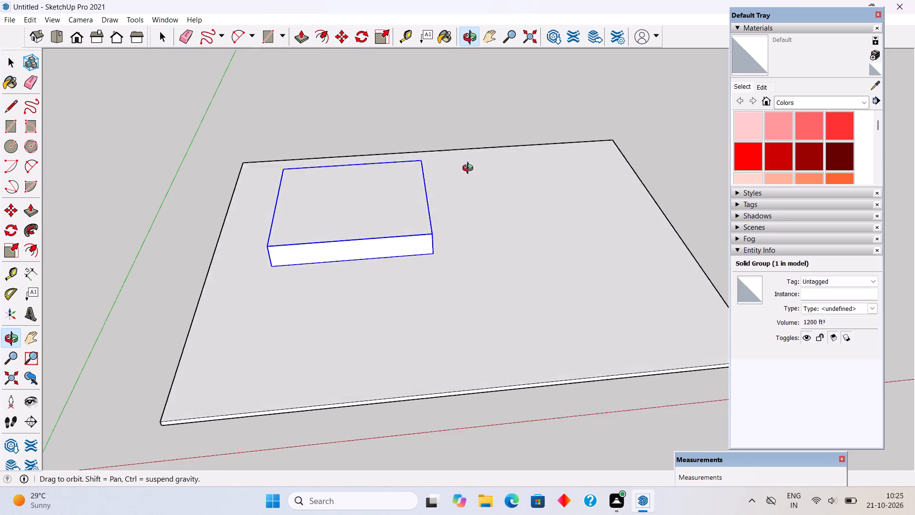
{"action": "middle_click_drag", "start_coordinate": [470, 169], "coordinate": [208, 183]}
{"action": "middle_click_drag", "start_coordinate": [603, 362], "coordinate": [572, 300]}
{"action": "scroll", "coordinate": [559, 311], "scroll_direction": "up", "scroll_amount": 1}
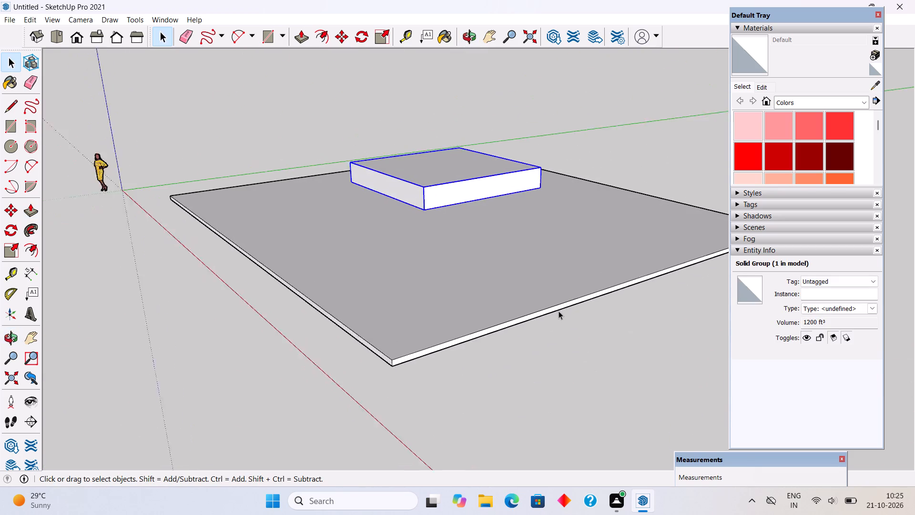
{"action": "scroll", "coordinate": [559, 311], "scroll_direction": "up", "scroll_amount": 3}
{"action": "triple_click", "coordinate": [559, 305]}
{"action": "key", "text": "p"}
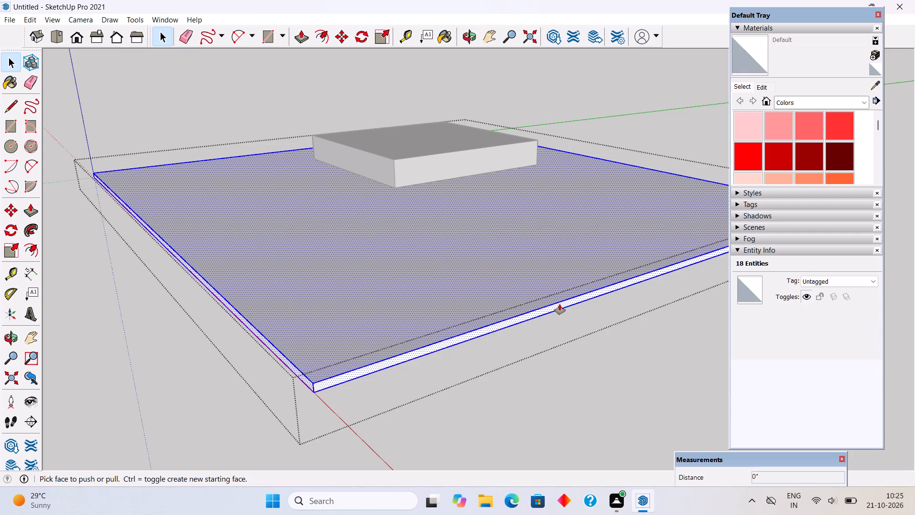
{"action": "left_click", "coordinate": [566, 302]}
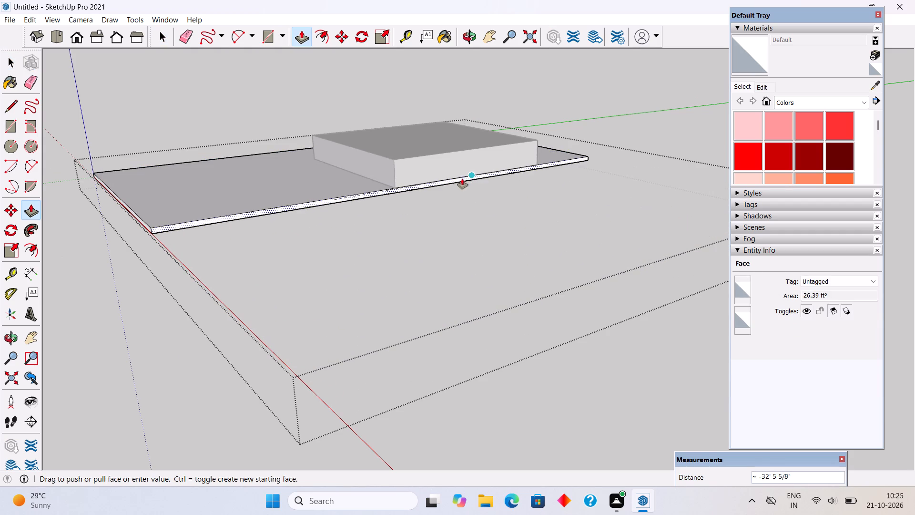
{"action": "left_click", "coordinate": [356, 213]}
Push the slab's side face nearest the red axis inward by about 17' 3" toward the block.
{"action": "middle_click_drag", "start_coordinate": [370, 277], "coordinate": [566, 265]}
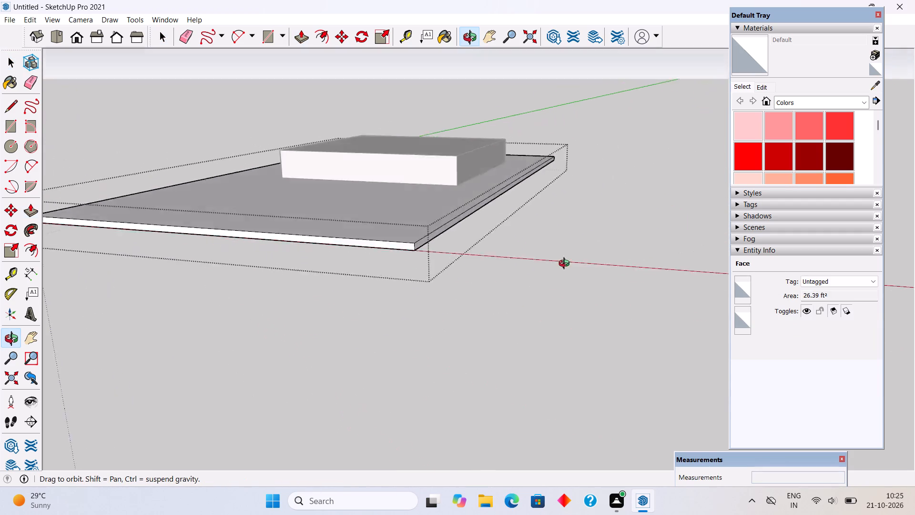
{"action": "middle_click_drag", "start_coordinate": [566, 265], "coordinate": [590, 314]}
{"action": "left_click", "coordinate": [470, 363]}
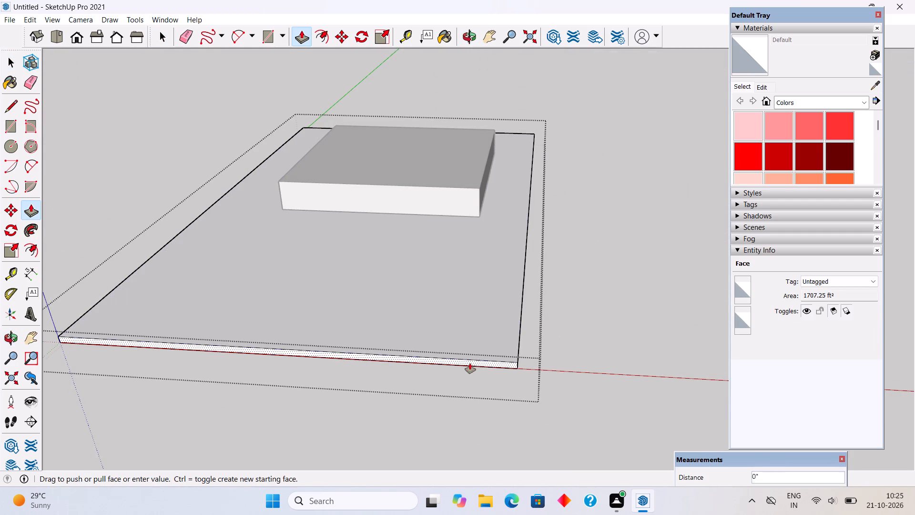
{"action": "left_click", "coordinate": [506, 252]}
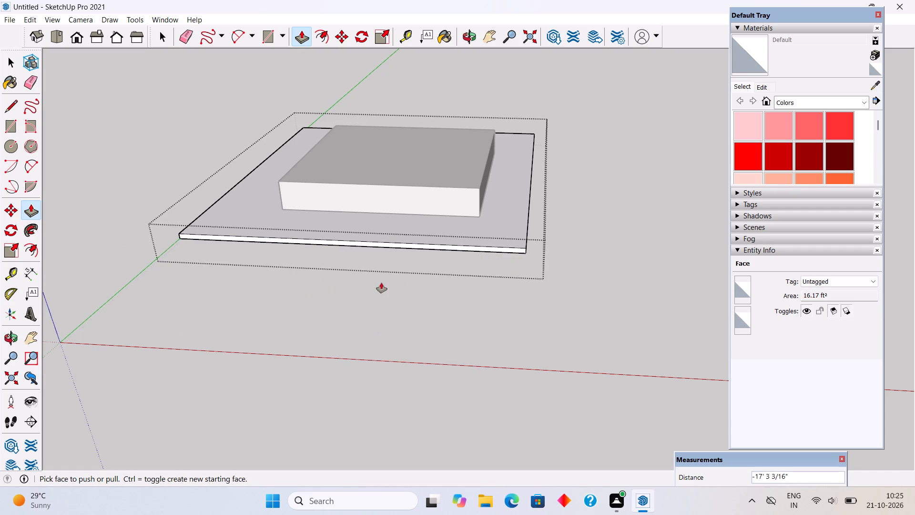
Push in the slab's green-axis side by about 3' 7" and its red-axis side by about 2' 2", and close the group.
{"action": "middle_click_drag", "start_coordinate": [386, 281], "coordinate": [624, 283]}
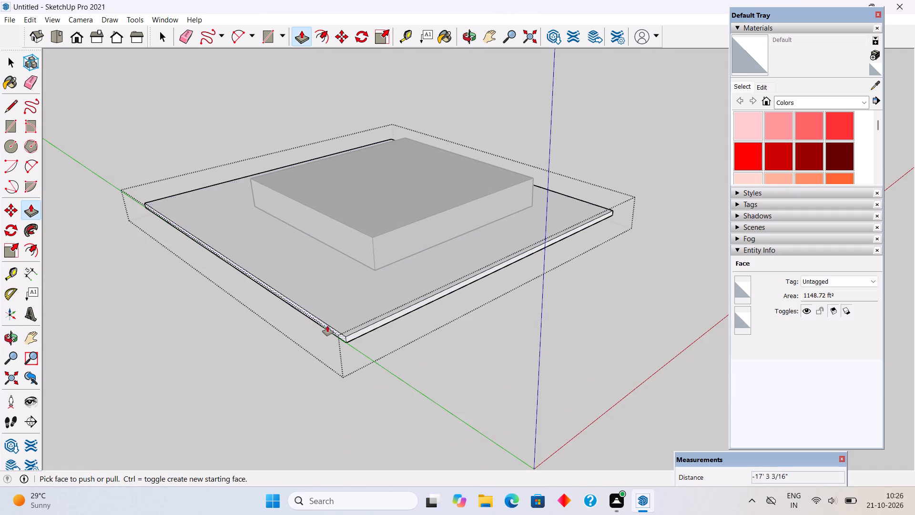
{"action": "left_click", "coordinate": [327, 327]}
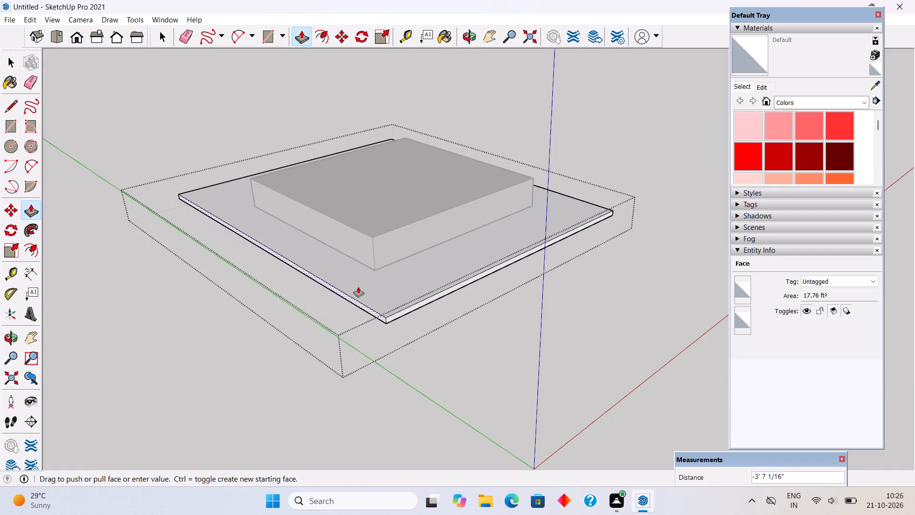
{"action": "left_click", "coordinate": [358, 287]}
{"action": "left_click", "coordinate": [403, 316]}
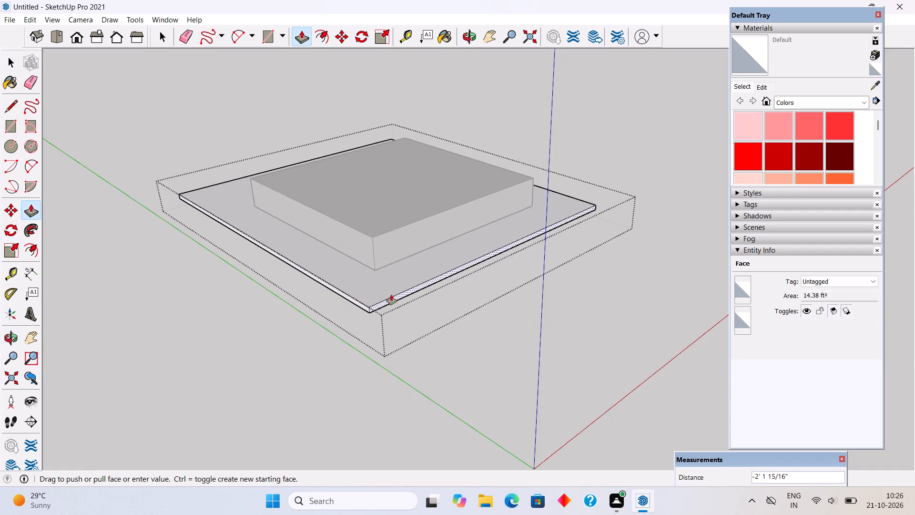
{"action": "left_click", "coordinate": [391, 295]}
{"action": "key", "text": "space"}
{"action": "left_click", "coordinate": [458, 335]}
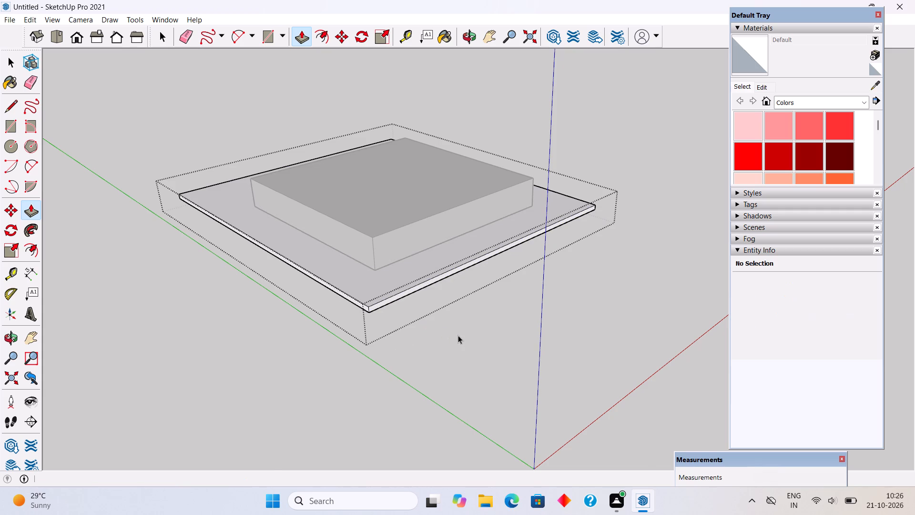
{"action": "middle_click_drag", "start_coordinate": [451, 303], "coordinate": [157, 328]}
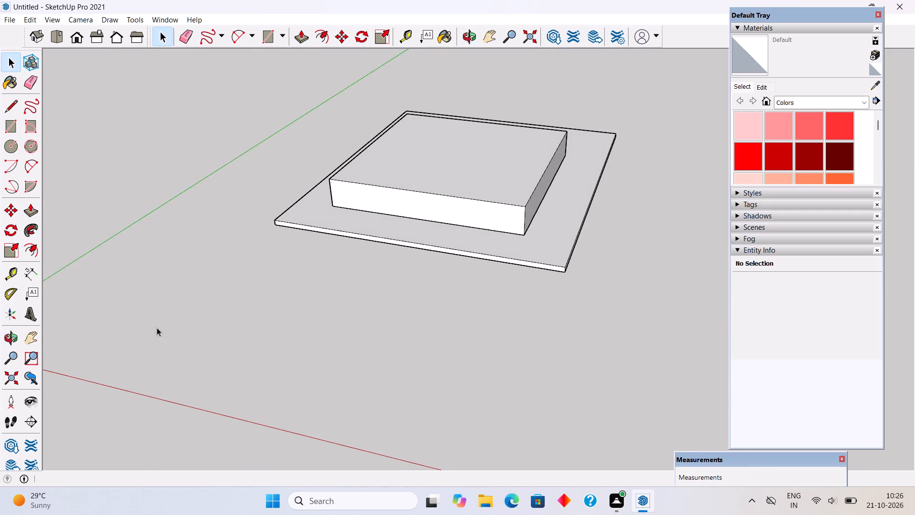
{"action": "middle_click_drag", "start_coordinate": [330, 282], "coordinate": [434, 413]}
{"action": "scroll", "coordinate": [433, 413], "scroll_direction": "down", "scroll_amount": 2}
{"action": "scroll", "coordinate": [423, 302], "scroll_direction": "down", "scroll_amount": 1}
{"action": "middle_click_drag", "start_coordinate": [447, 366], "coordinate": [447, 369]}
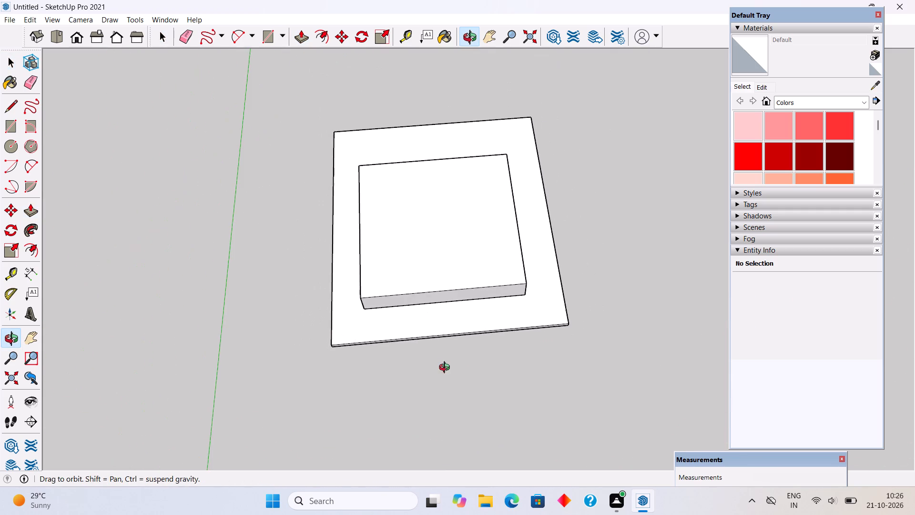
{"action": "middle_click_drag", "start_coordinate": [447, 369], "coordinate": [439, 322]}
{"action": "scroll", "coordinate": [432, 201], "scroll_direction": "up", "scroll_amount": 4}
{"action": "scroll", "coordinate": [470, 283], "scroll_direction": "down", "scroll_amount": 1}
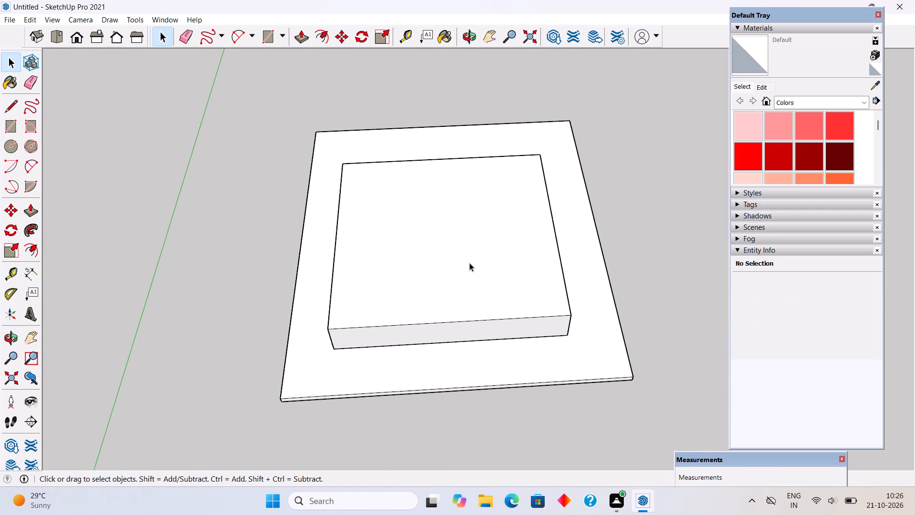
Place a guide line on the plinth's top face, 6' in from its edge nearest the red axis.
{"action": "middle_click_drag", "start_coordinate": [468, 250], "coordinate": [469, 182]}
{"action": "middle_click_drag", "start_coordinate": [508, 209], "coordinate": [530, 176]}
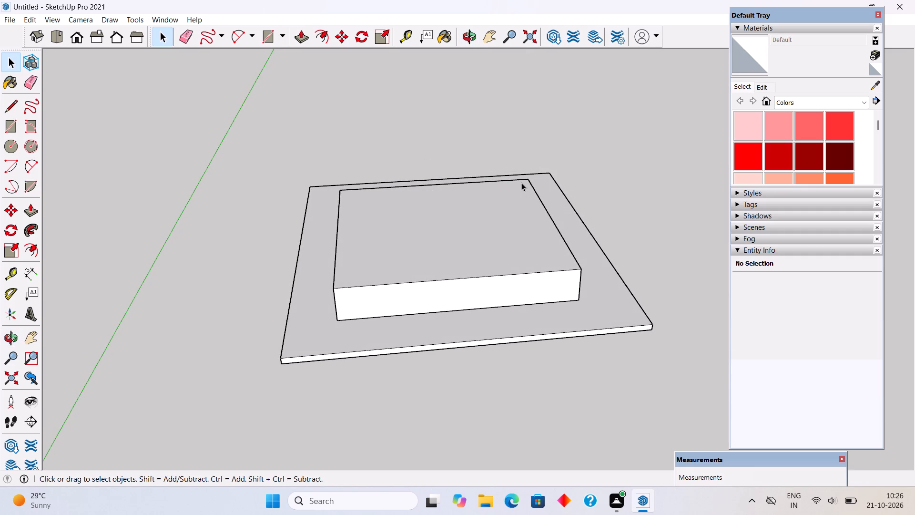
{"action": "middle_click_drag", "start_coordinate": [522, 185], "coordinate": [730, 209]}
{"action": "middle_click_drag", "start_coordinate": [475, 250], "coordinate": [467, 342]}
{"action": "key", "text": "t"}
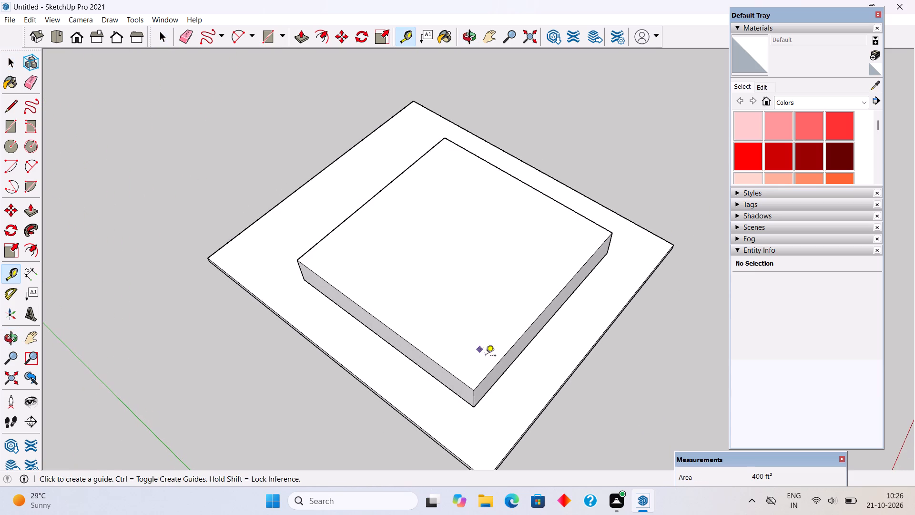
{"action": "left_click", "coordinate": [512, 351]}
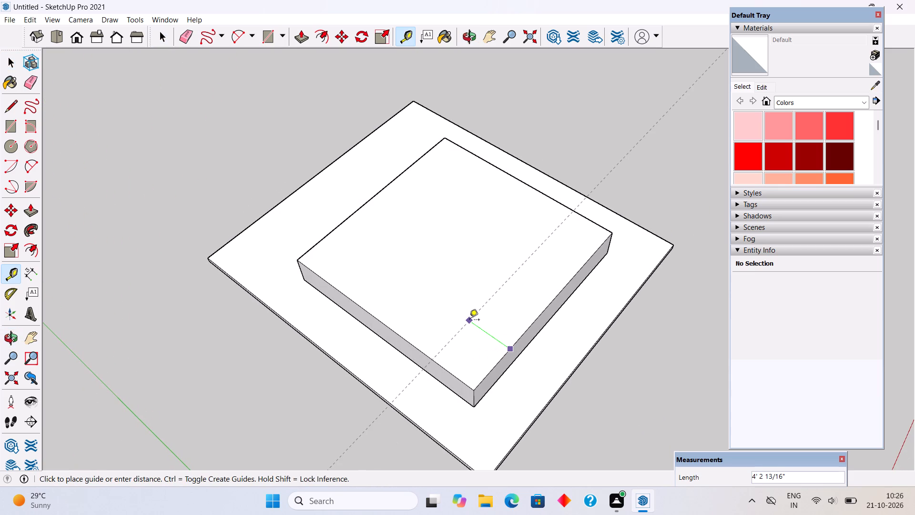
{"action": "type", "text": "6'"}
{"action": "key", "text": "Return"}
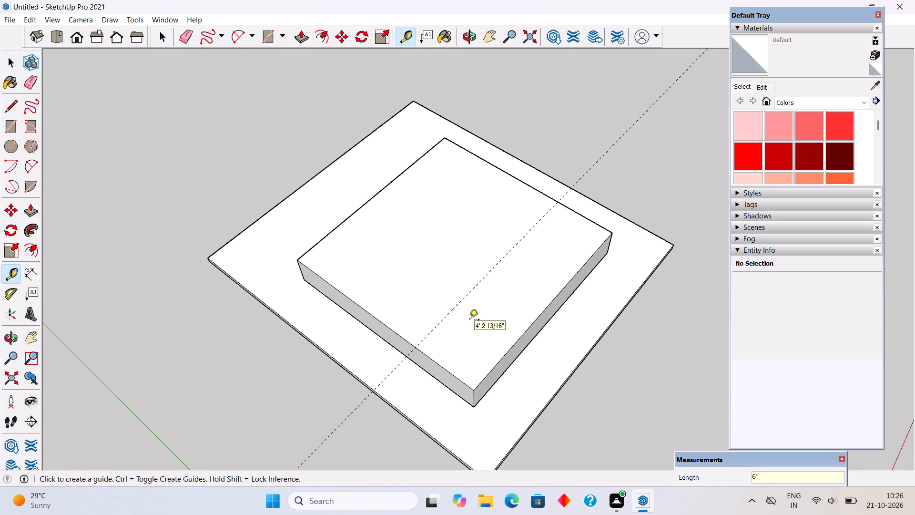
Add a parallel guide line 9" beyond the first one, on the side away from the red axis.
{"action": "middle_click_drag", "start_coordinate": [437, 347], "coordinate": [122, 309]}
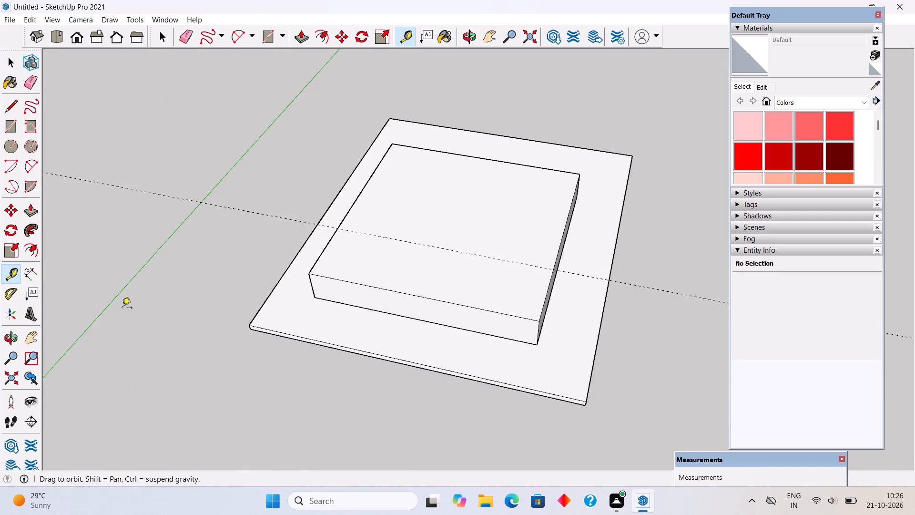
{"action": "middle_click_drag", "start_coordinate": [374, 316], "coordinate": [447, 397]}
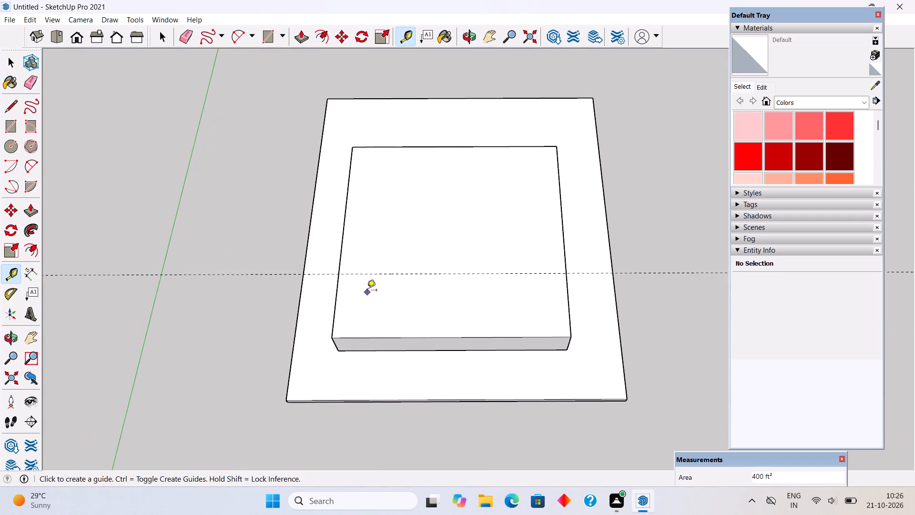
{"action": "left_click", "coordinate": [381, 272]}
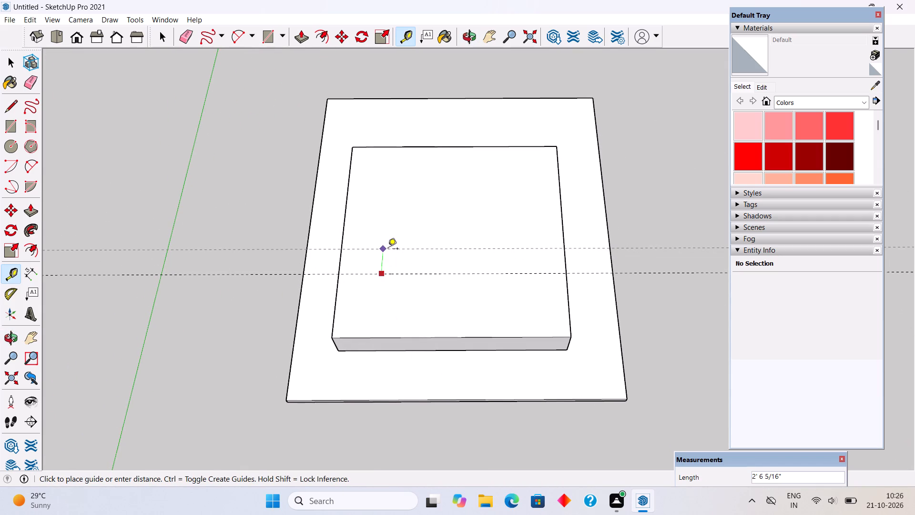
{"action": "key", "text": "9"}
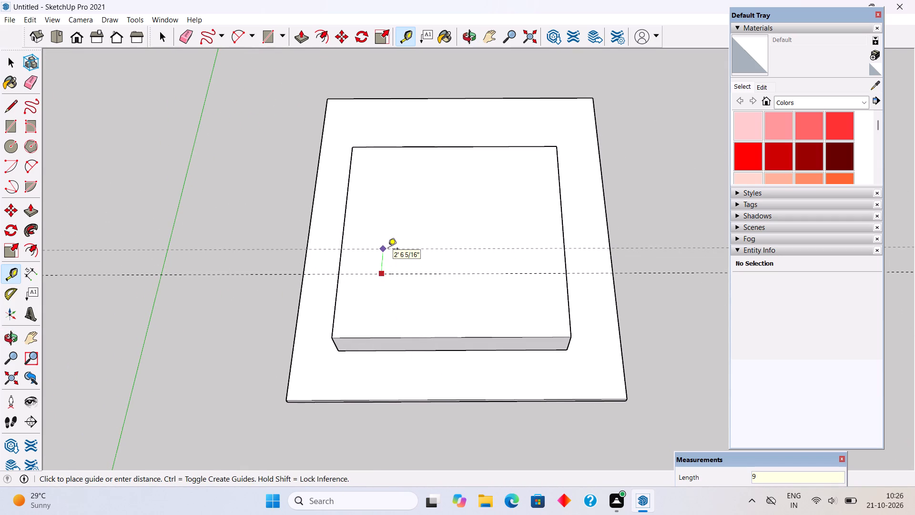
{"action": "key", "text": "shift+quotedbl"}
{"action": "key", "text": "Return"}
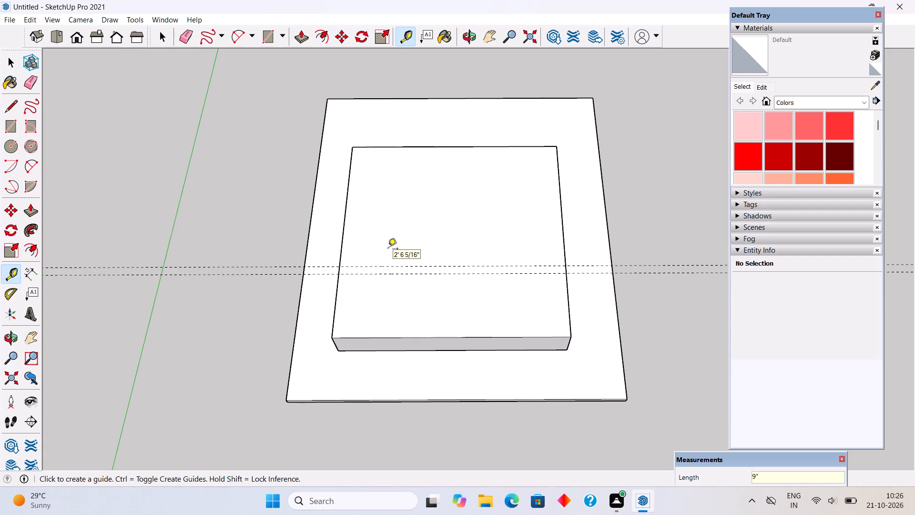
Draw a 20' by 9" rectangle between the two guides across the plinth and pull it up 10' as a wall.
{"action": "key", "text": "r"}
{"action": "left_click", "coordinate": [341, 267]}
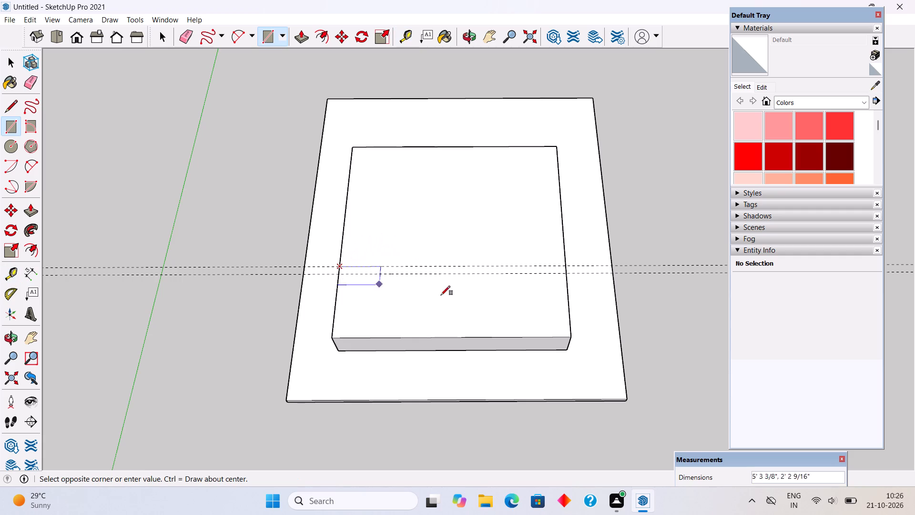
{"action": "left_click", "coordinate": [568, 273]}
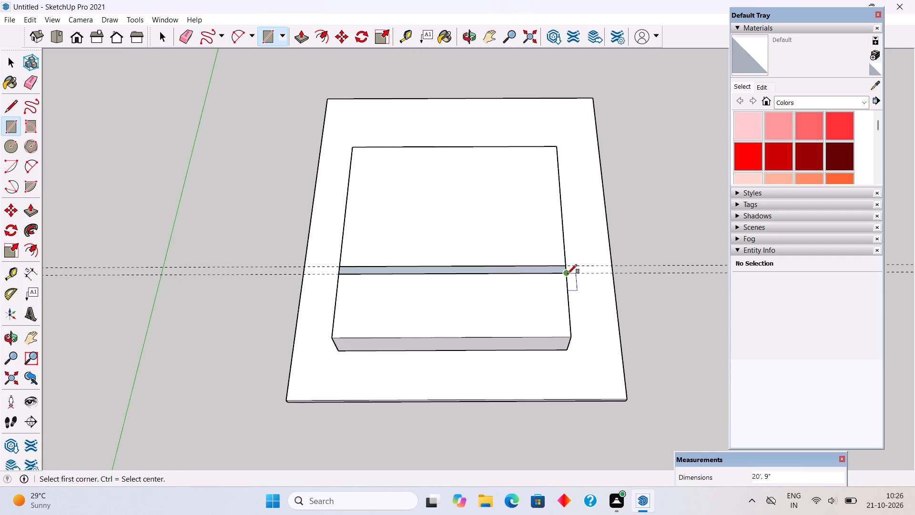
{"action": "key", "text": "p"}
{"action": "left_click", "coordinate": [560, 267]}
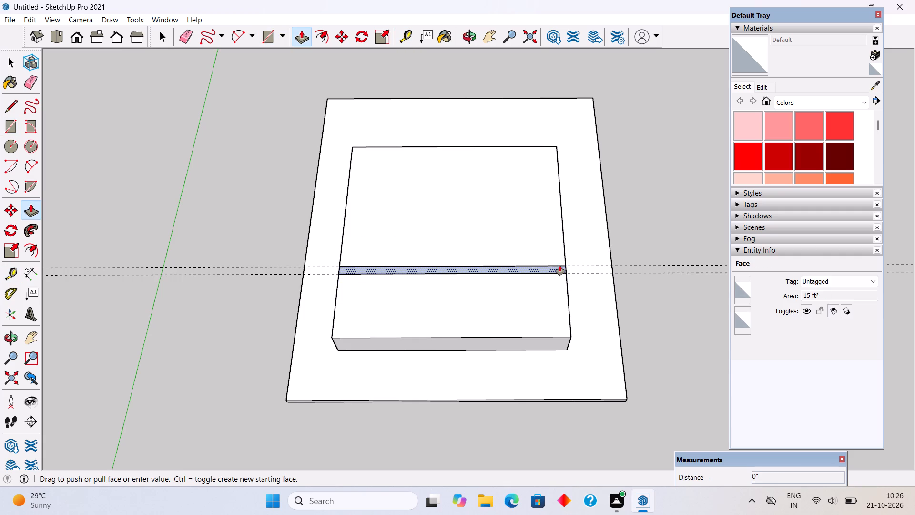
{"action": "type", "text": "10'"}
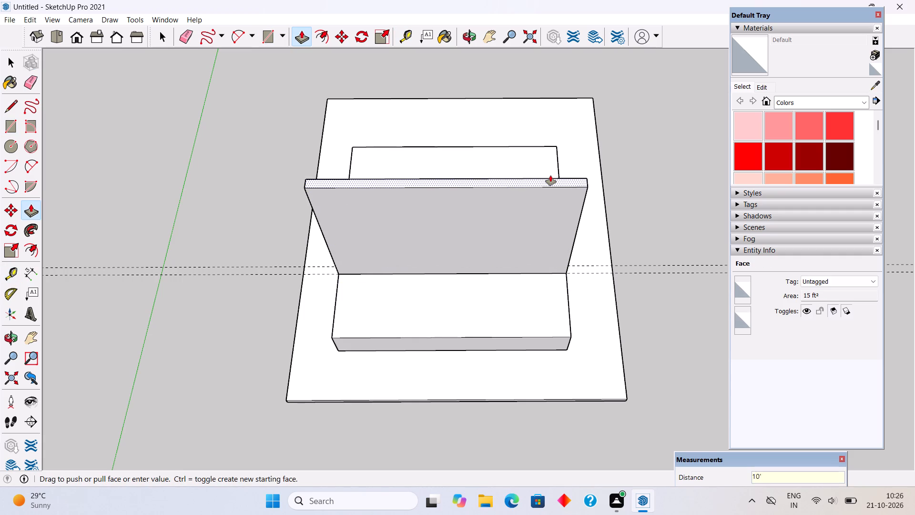
{"action": "key", "text": "Return"}
{"action": "key", "text": "space"}
Select the whole wall and make it a group.
{"action": "scroll", "coordinate": [549, 155], "scroll_direction": "down", "scroll_amount": 4}
{"action": "middle_click_drag", "start_coordinate": [547, 216], "coordinate": [532, 78]}
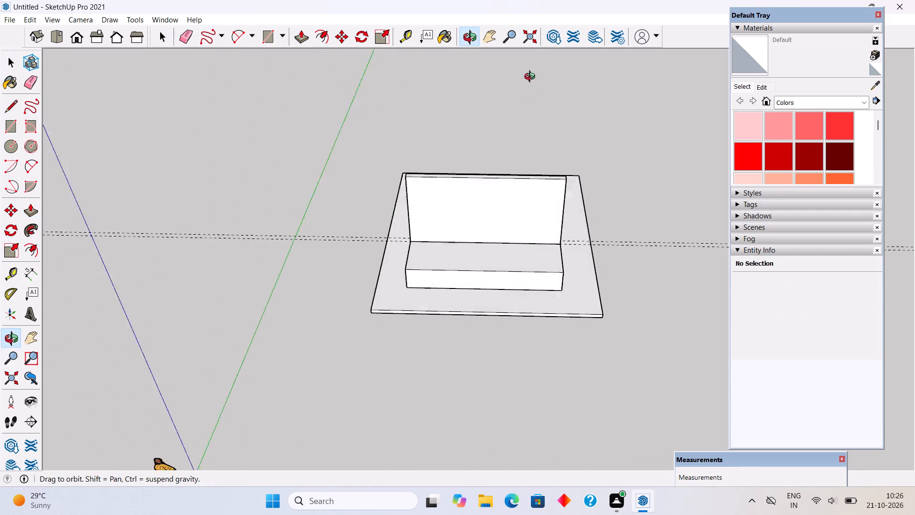
{"action": "middle_click_drag", "start_coordinate": [532, 78], "coordinate": [530, 62]}
{"action": "scroll", "coordinate": [530, 61], "scroll_direction": "up", "scroll_amount": 1}
{"action": "scroll", "coordinate": [508, 197], "scroll_direction": "up", "scroll_amount": 4}
{"action": "middle_click_drag", "start_coordinate": [547, 284], "coordinate": [585, 202]}
{"action": "scroll", "coordinate": [585, 202], "scroll_direction": "up", "scroll_amount": 3}
{"action": "middle_click_drag", "start_coordinate": [550, 282], "coordinate": [613, 250]}
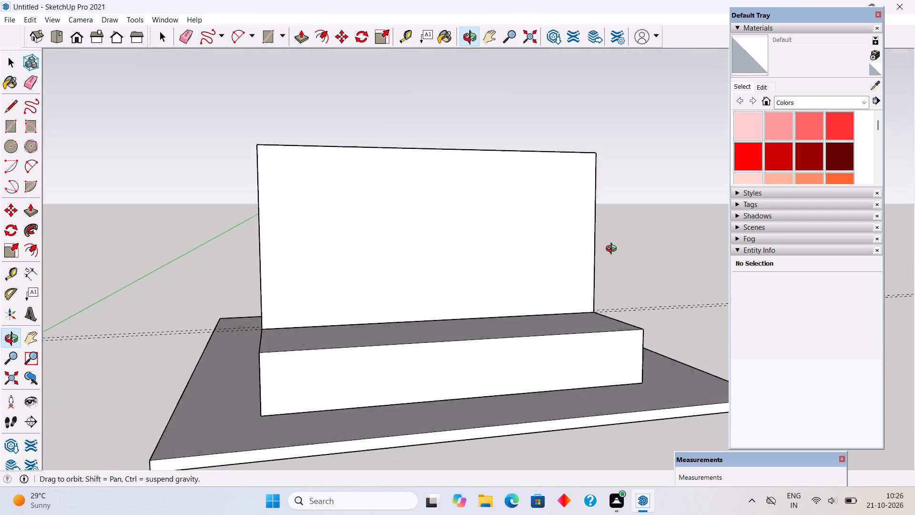
{"action": "middle_click_drag", "start_coordinate": [613, 250], "coordinate": [684, 248]}
{"action": "triple_click", "coordinate": [467, 238]}
{"action": "right_click", "coordinate": [467, 238]}
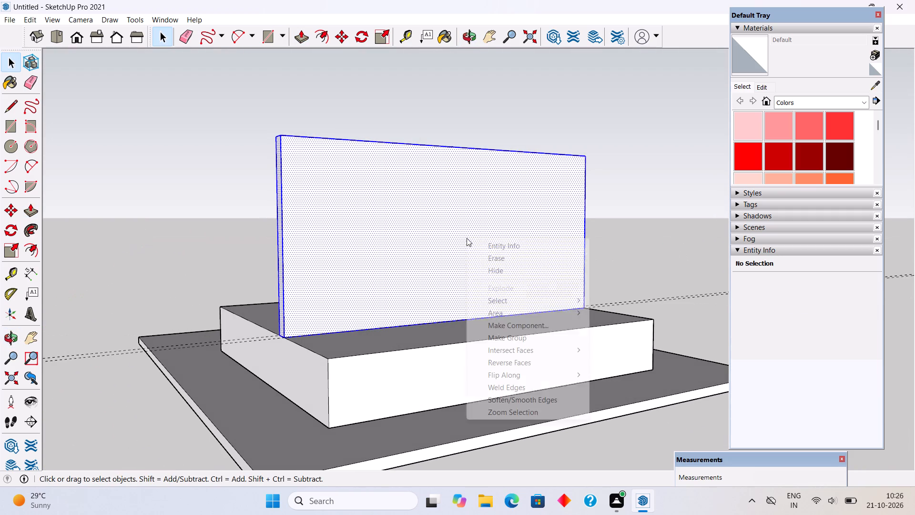
{"action": "left_click", "coordinate": [530, 332]}
{"action": "left_click", "coordinate": [608, 178]}
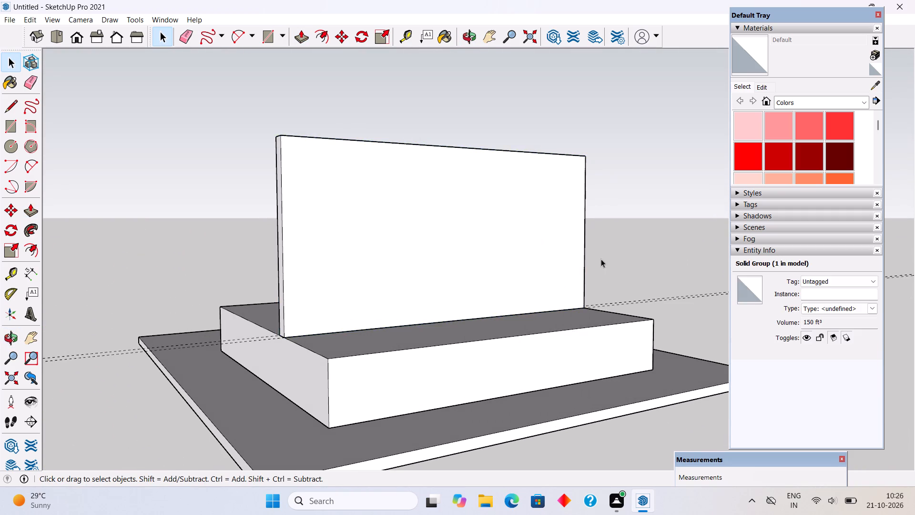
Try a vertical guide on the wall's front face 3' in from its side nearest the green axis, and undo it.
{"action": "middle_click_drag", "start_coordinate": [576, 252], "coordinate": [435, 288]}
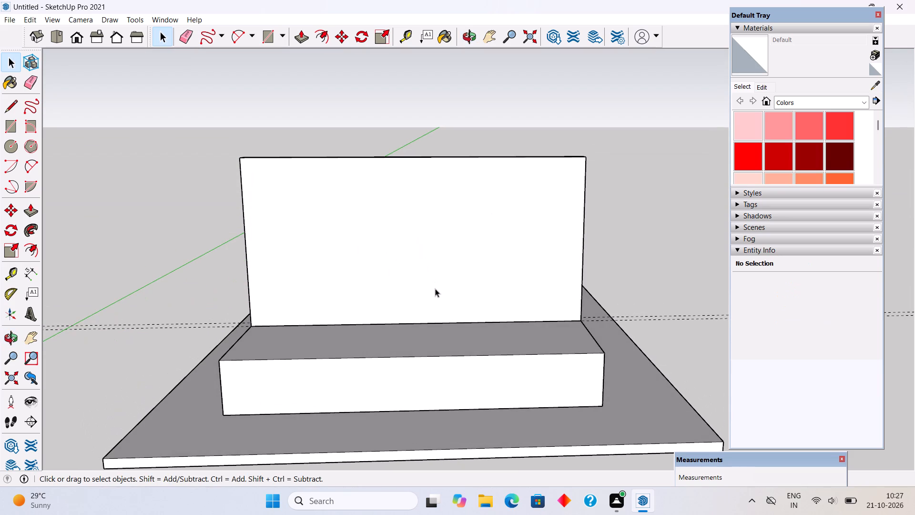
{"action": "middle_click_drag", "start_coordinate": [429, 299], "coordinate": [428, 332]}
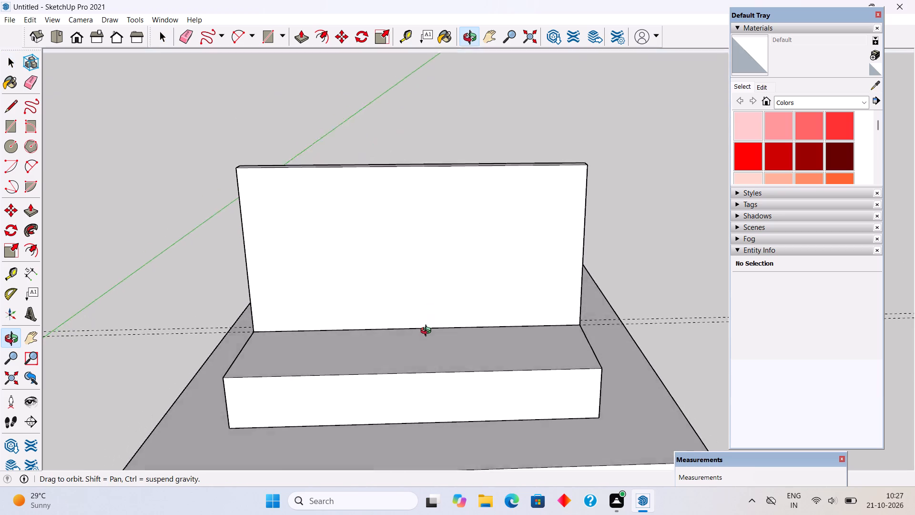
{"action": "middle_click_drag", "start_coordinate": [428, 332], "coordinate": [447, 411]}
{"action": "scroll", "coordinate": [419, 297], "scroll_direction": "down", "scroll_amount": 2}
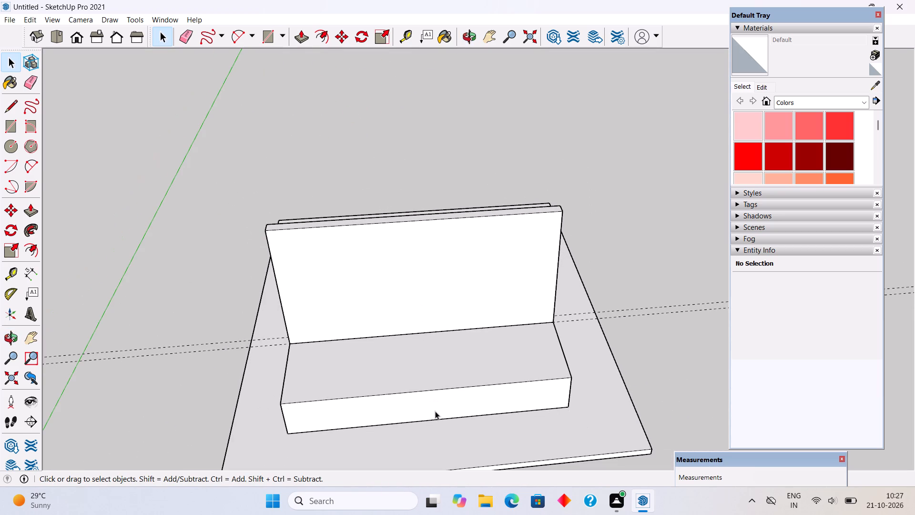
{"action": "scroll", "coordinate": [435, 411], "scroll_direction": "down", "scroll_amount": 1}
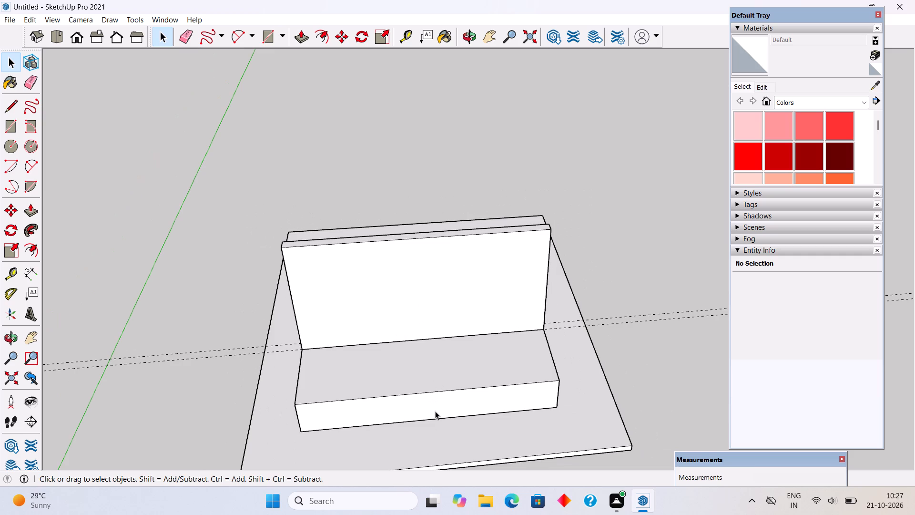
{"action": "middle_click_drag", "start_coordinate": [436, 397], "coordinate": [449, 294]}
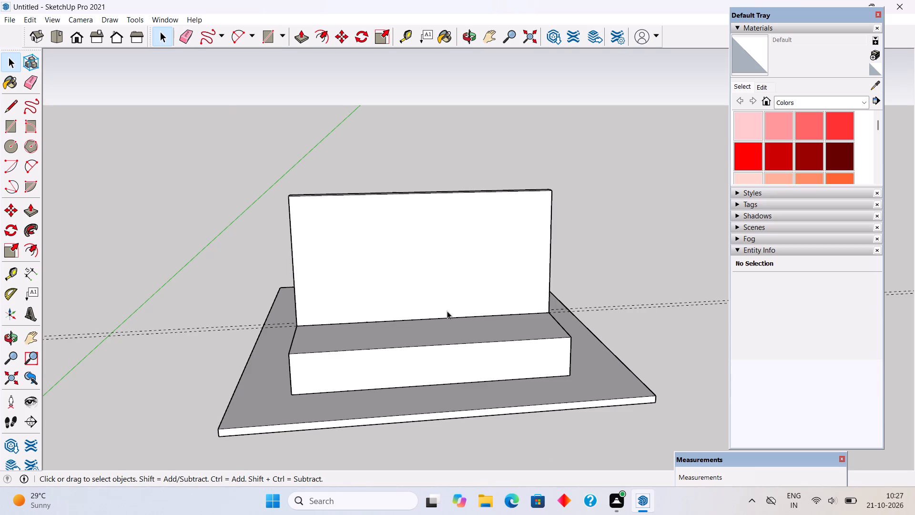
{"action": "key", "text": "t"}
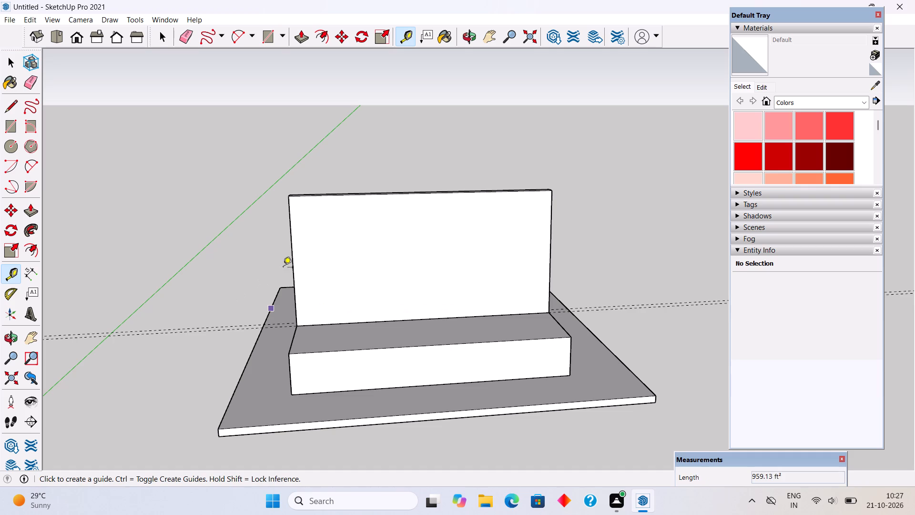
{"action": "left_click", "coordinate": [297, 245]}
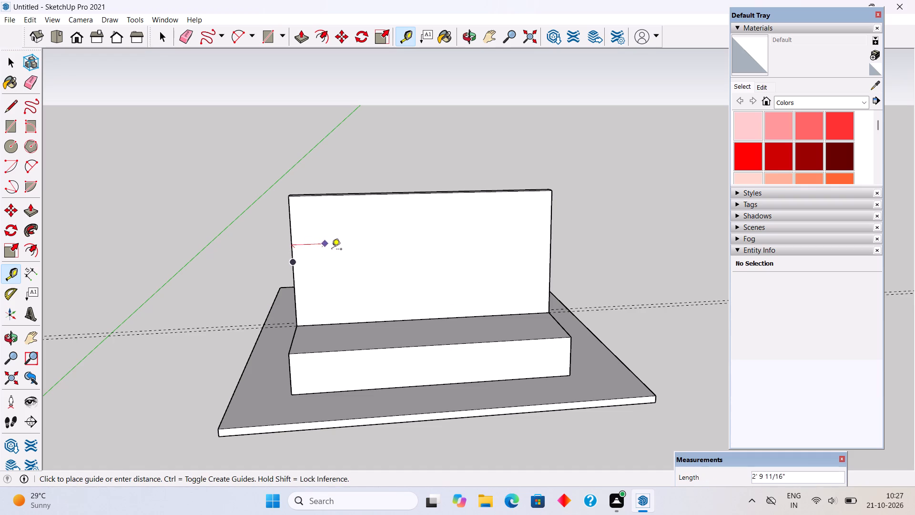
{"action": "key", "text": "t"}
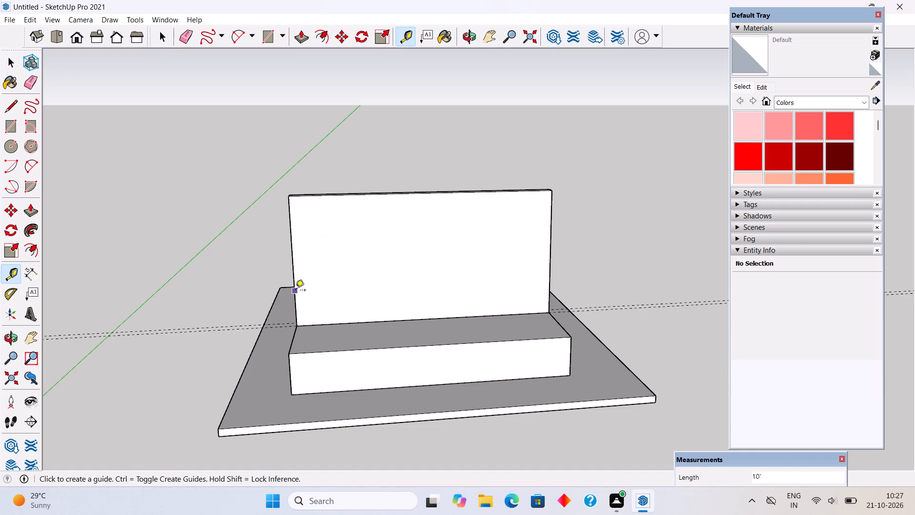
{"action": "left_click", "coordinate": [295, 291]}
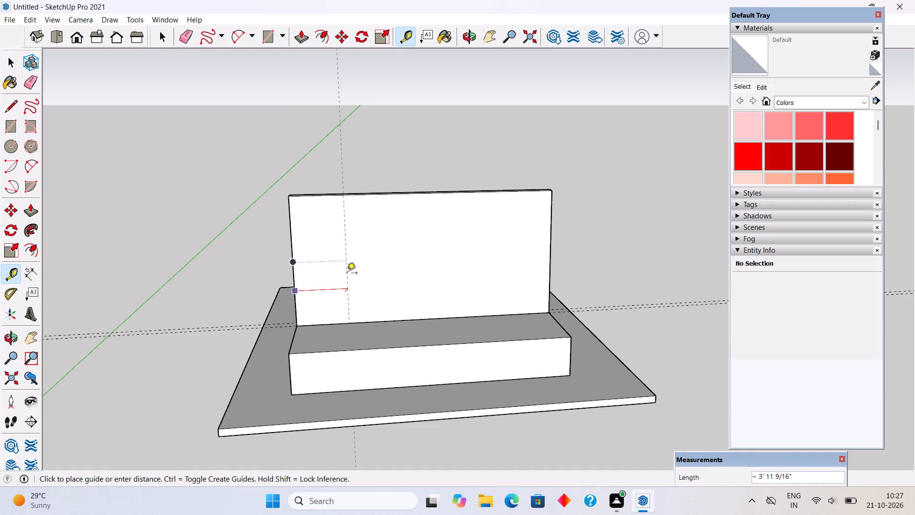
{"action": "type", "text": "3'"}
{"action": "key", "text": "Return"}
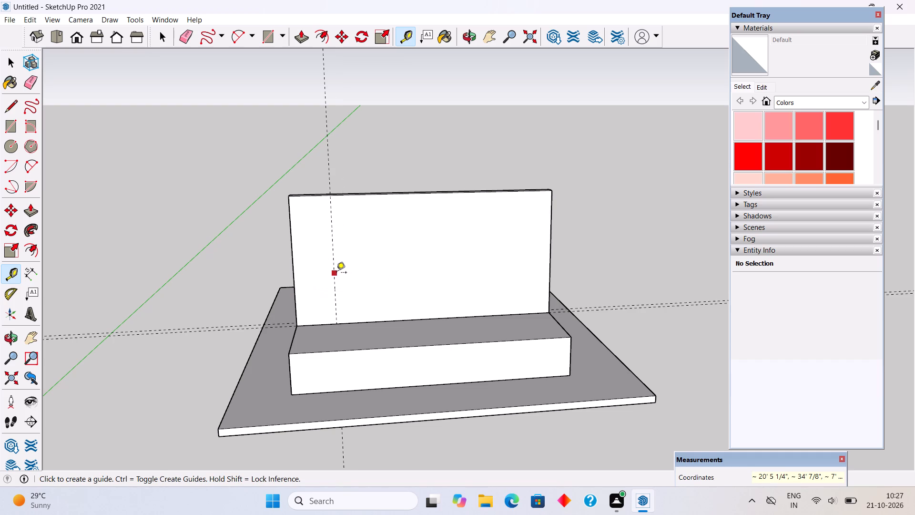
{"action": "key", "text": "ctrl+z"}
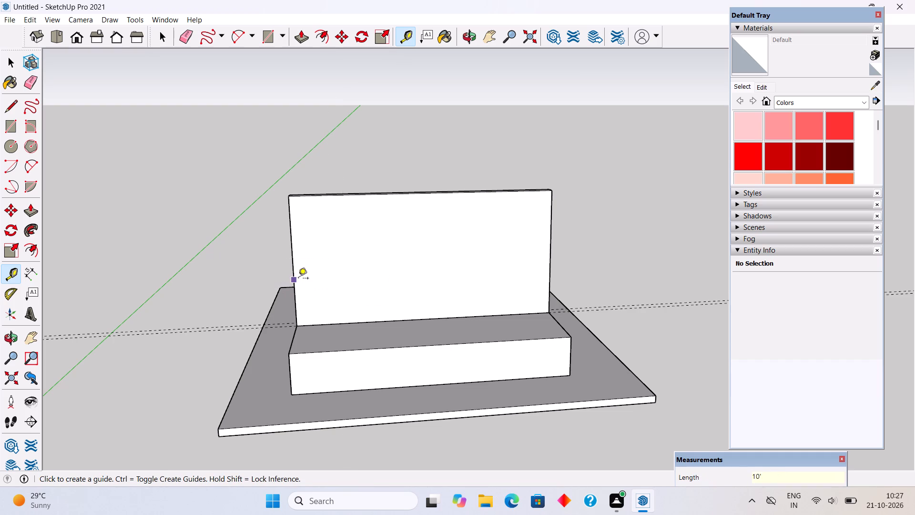
Place vertical guides on the wall's front face, one 2' from its green-axis side edge and another 4' beyond it.
{"action": "left_click", "coordinate": [296, 285]}
{"action": "type", "text": "2'"}
{"action": "key", "text": "Return"}
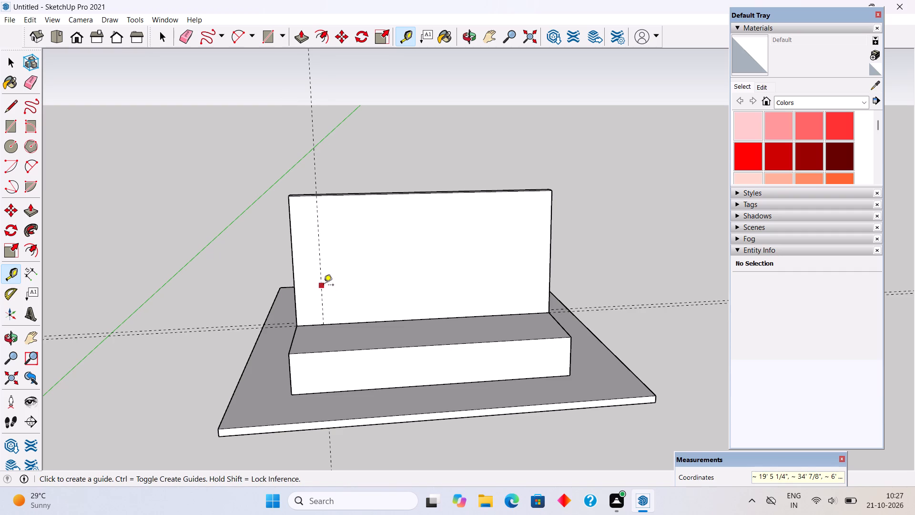
{"action": "left_click", "coordinate": [324, 286]}
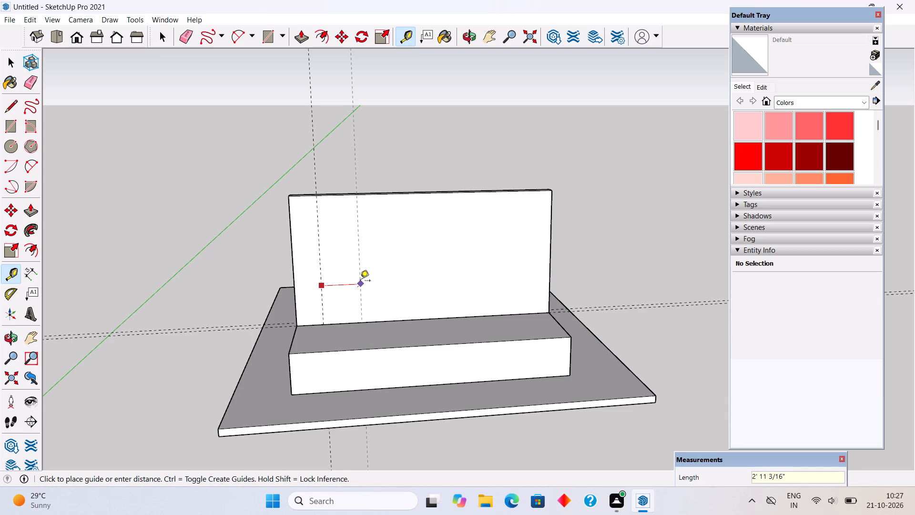
{"action": "type", "text": "4'"}
{"action": "key", "text": "Return"}
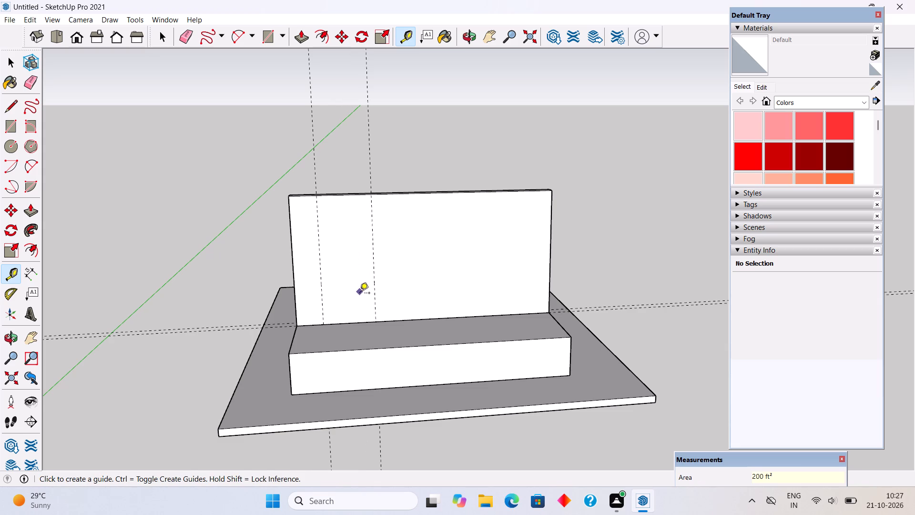
Place a horizontal guide on the wall's front face 7' above its base, and leave the Tape Measure tool.
{"action": "left_click", "coordinate": [363, 320]}
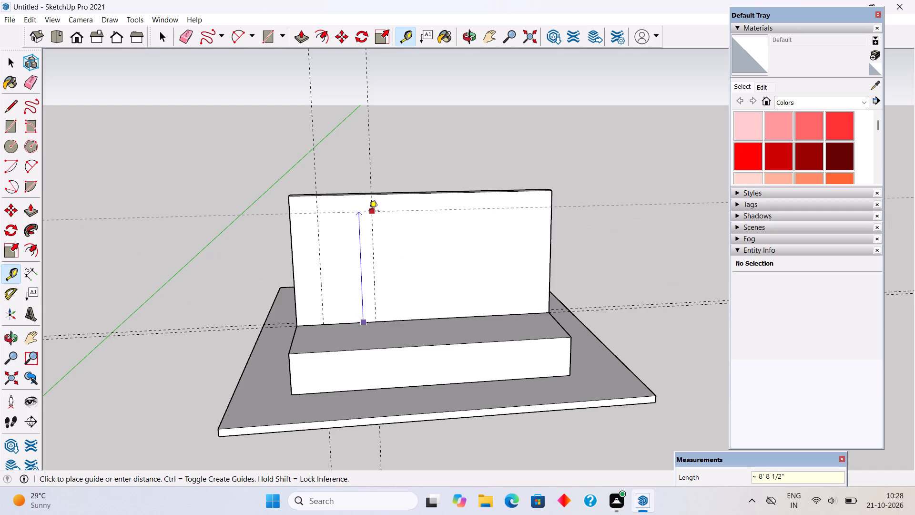
{"action": "type", "text": "7'"}
{"action": "key", "text": "Return"}
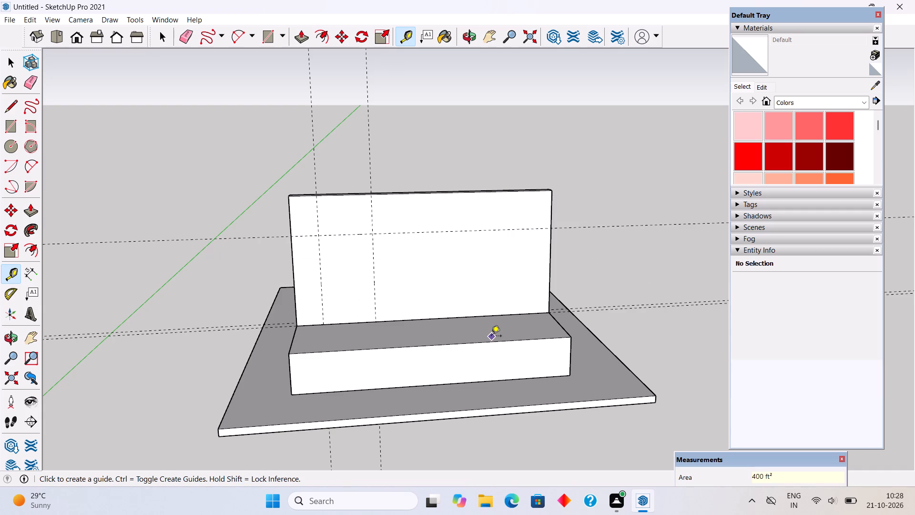
{"action": "scroll", "coordinate": [487, 348], "scroll_direction": "down", "scroll_amount": 1}
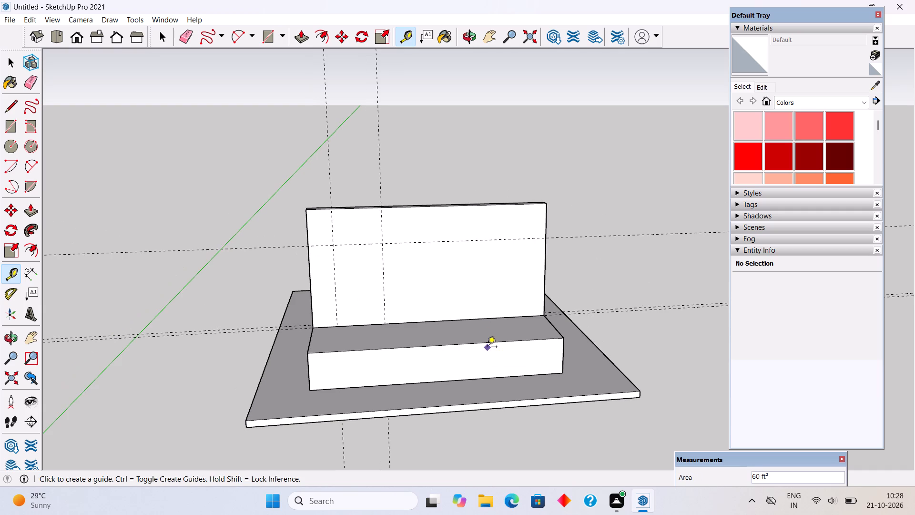
{"action": "key", "text": "space"}
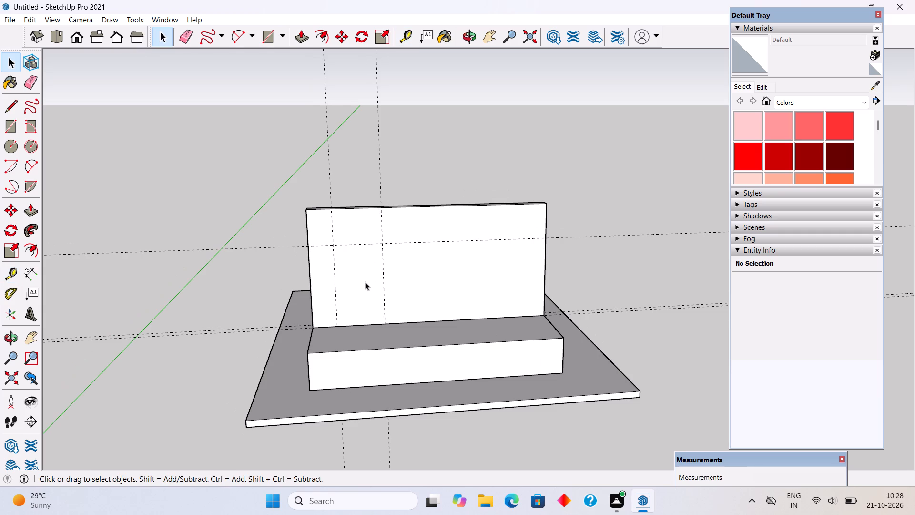
Inside the wall group, draw a 4' by 7' door rectangle on the front face between the guides, down to the wall's base.
{"action": "triple_click", "coordinate": [365, 282]}
{"action": "middle_click_drag", "start_coordinate": [379, 313], "coordinate": [388, 270]}
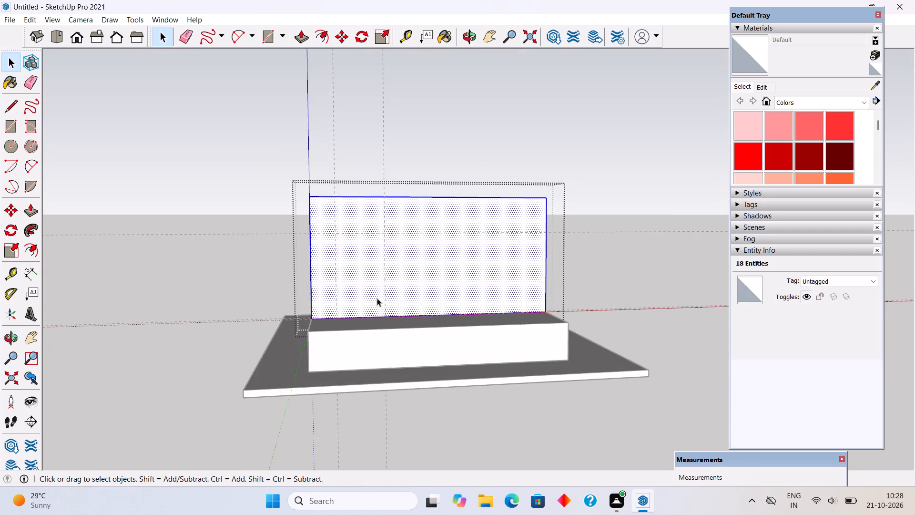
{"action": "scroll", "coordinate": [376, 309], "scroll_direction": "up", "scroll_amount": 1}
{"action": "key", "text": "r"}
{"action": "left_click", "coordinate": [330, 226]}
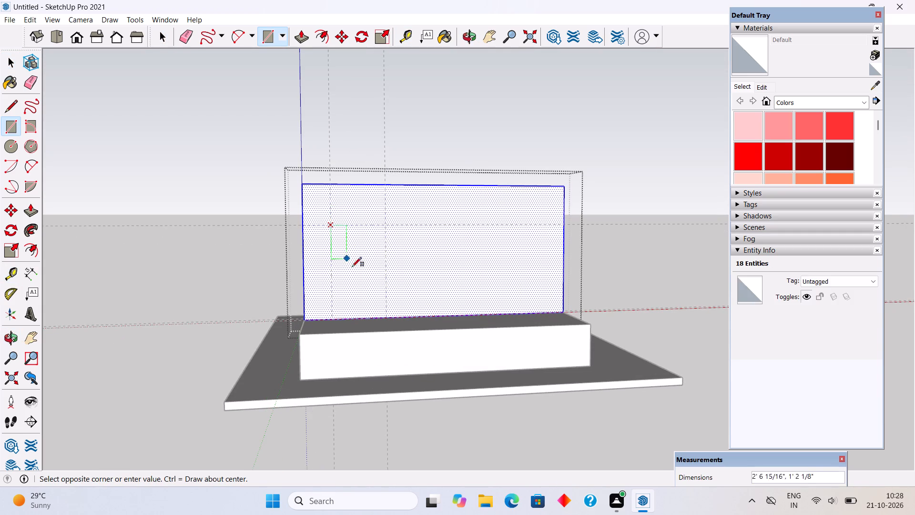
{"action": "left_click", "coordinate": [387, 316]}
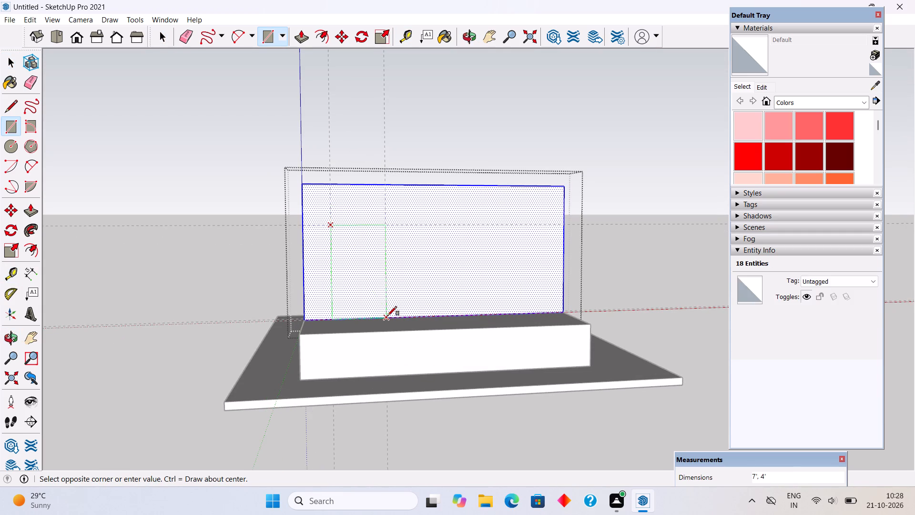
Push the door rectangle through the 9" wall thickness to cut the opening, and exit the wall group.
{"action": "key", "text": "p"}
{"action": "left_click_drag", "start_coordinate": [373, 307], "coordinate": [366, 279]}
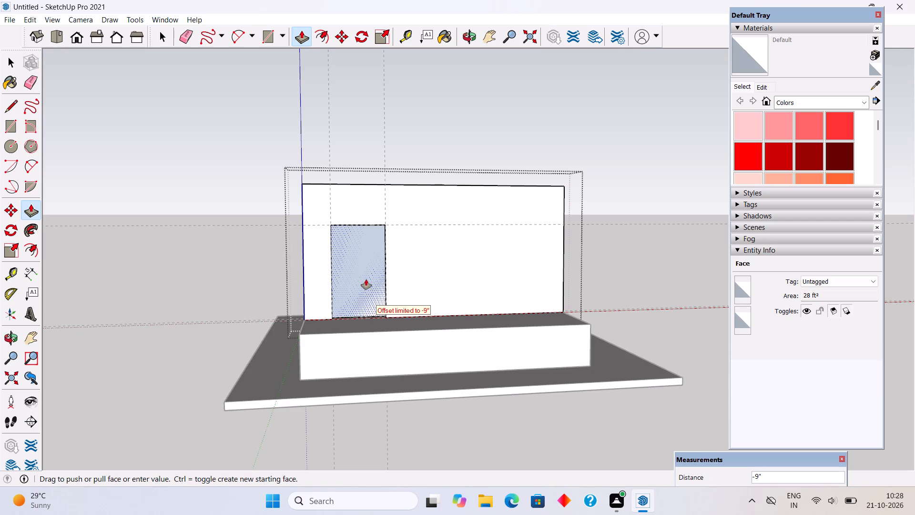
{"action": "left_click_drag", "start_coordinate": [366, 279], "coordinate": [364, 257]}
{"action": "key", "text": "space"}
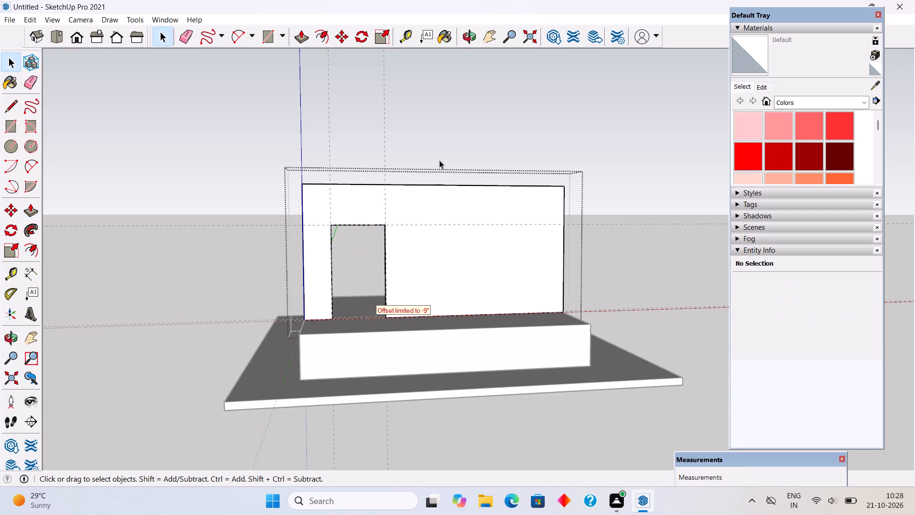
{"action": "left_click", "coordinate": [440, 154]}
Draw a 4' by 7' rectangle covering the door opening on the wall's front face, outside the wall group.
{"action": "middle_click_drag", "start_coordinate": [433, 210], "coordinate": [427, 277]}
{"action": "scroll", "coordinate": [319, 346], "scroll_direction": "up", "scroll_amount": 6}
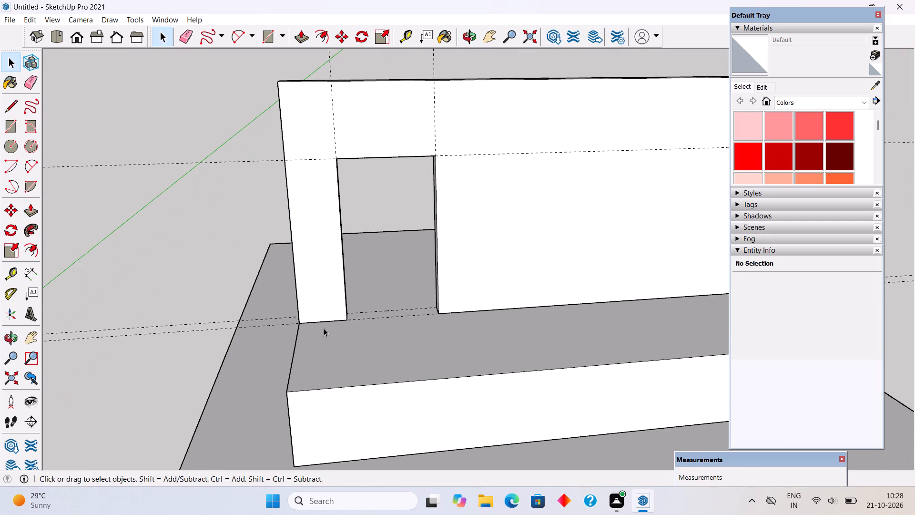
{"action": "scroll", "coordinate": [439, 390], "scroll_direction": "up", "scroll_amount": 1}
{"action": "middle_click_drag", "start_coordinate": [431, 400], "coordinate": [469, 359]}
{"action": "scroll", "coordinate": [469, 359], "scroll_direction": "up", "scroll_amount": 1}
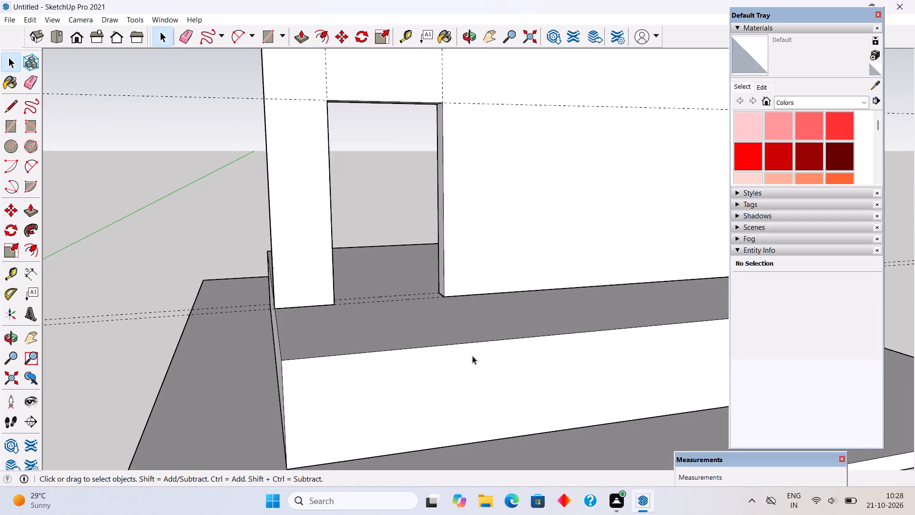
{"action": "scroll", "coordinate": [502, 129], "scroll_direction": "up", "scroll_amount": 2}
{"action": "key", "text": "r"}
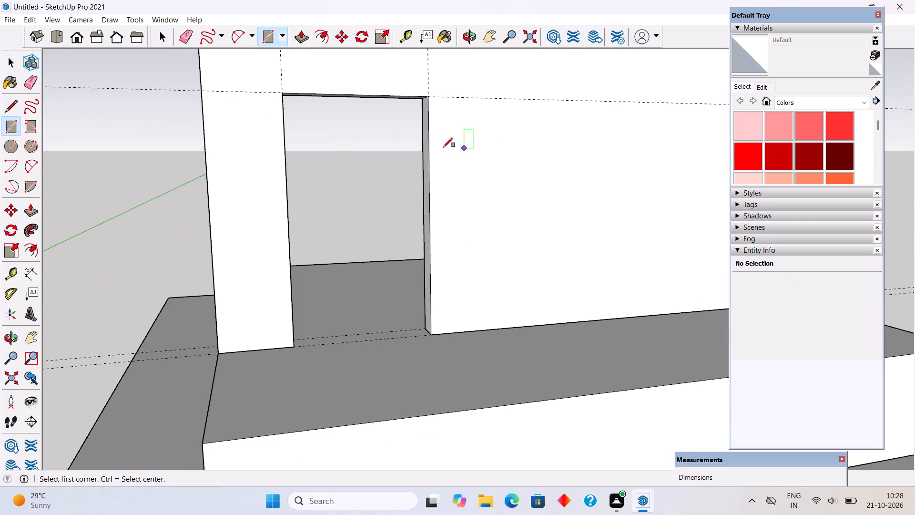
{"action": "left_click", "coordinate": [283, 96]}
{"action": "left_click", "coordinate": [434, 333]}
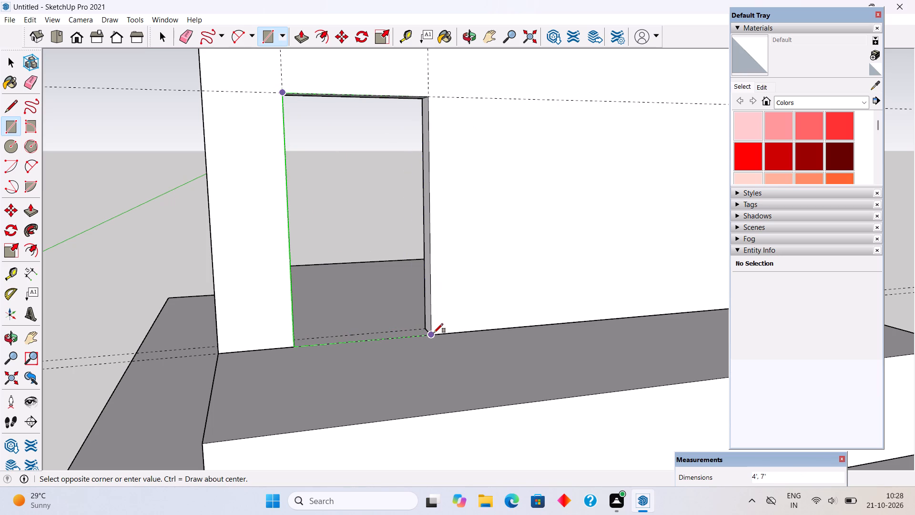
Offset the door rectangle's outline 3" inward, undoing the first freehand offset.
{"action": "key", "text": "f"}
{"action": "left_click", "coordinate": [410, 333]}
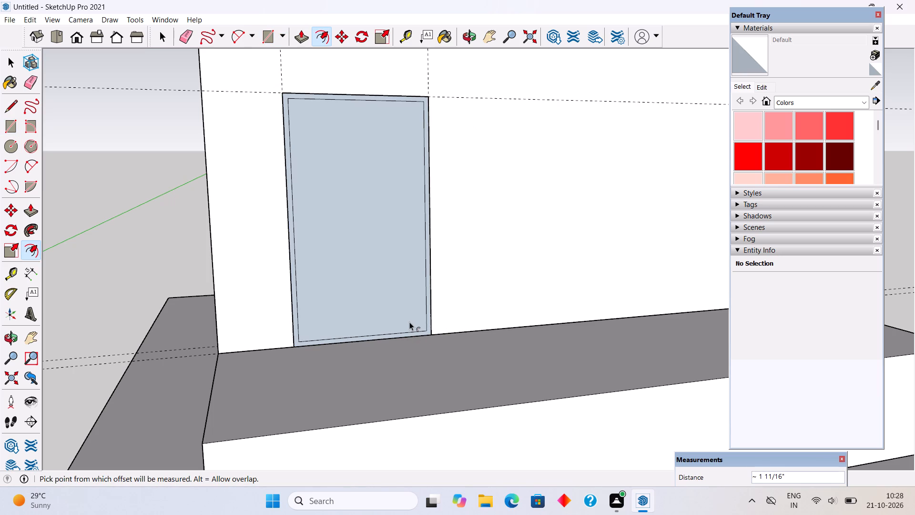
{"action": "key", "text": "ctrl+z"}
{"action": "left_click", "coordinate": [408, 332]}
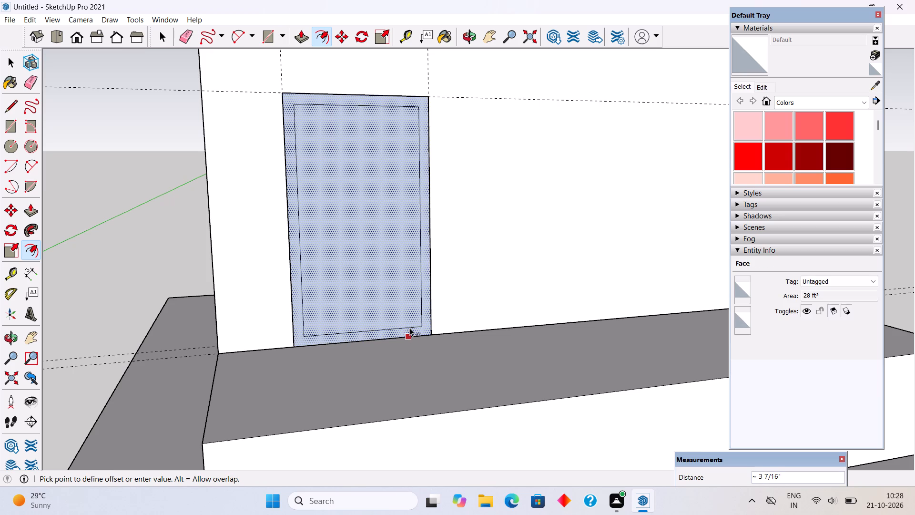
{"action": "type", "text": "3\""}
{"action": "key", "text": "Return"}
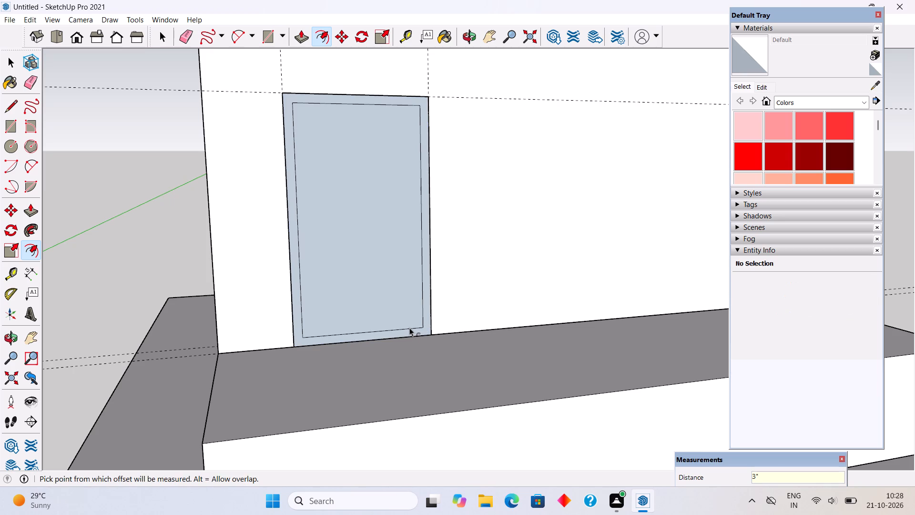
Delete the inner face of the offset rectangle, leaving only the door frame border.
{"action": "key", "text": "space"}
{"action": "left_click", "coordinate": [409, 309]}
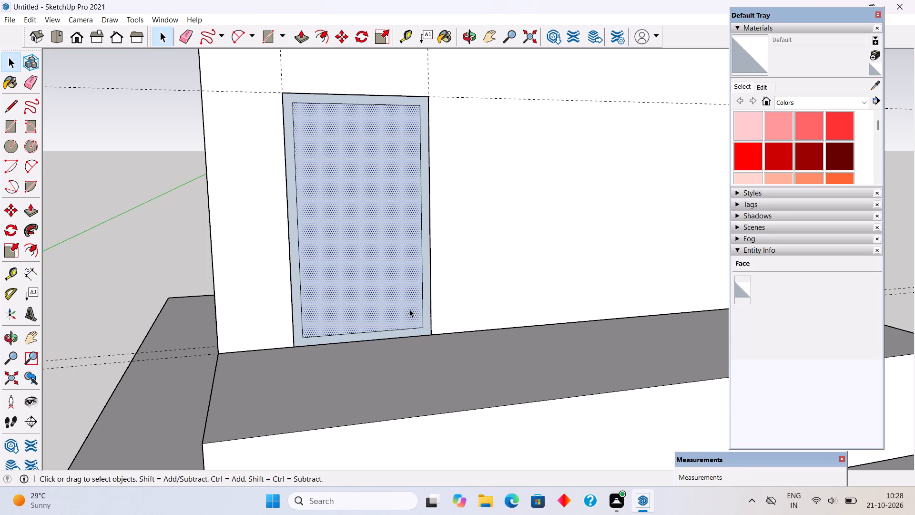
{"action": "key", "text": "Delete"}
Extrude the door frame face outward by 3" with Push/Pull.
{"action": "key", "text": "p"}
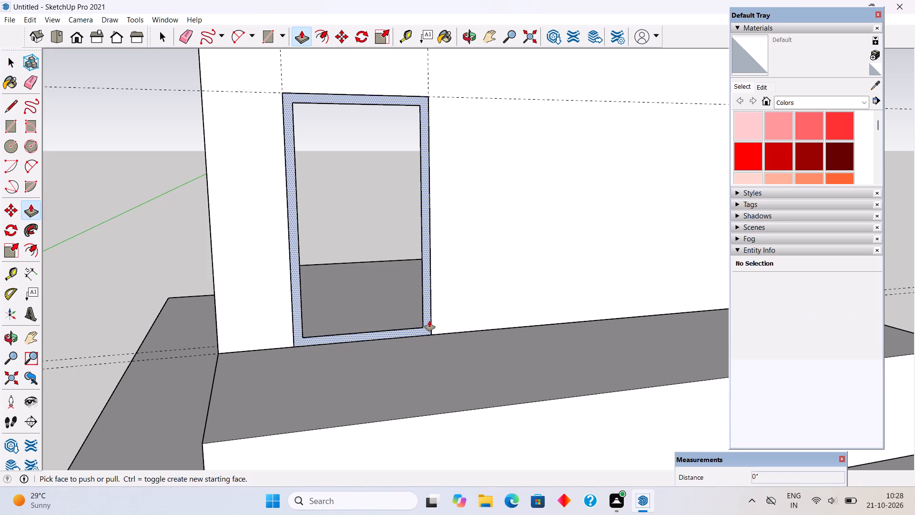
{"action": "left_click", "coordinate": [429, 321]}
{"action": "type", "text": "3\""}
{"action": "key", "text": "Return"}
{"action": "key", "text": "space"}
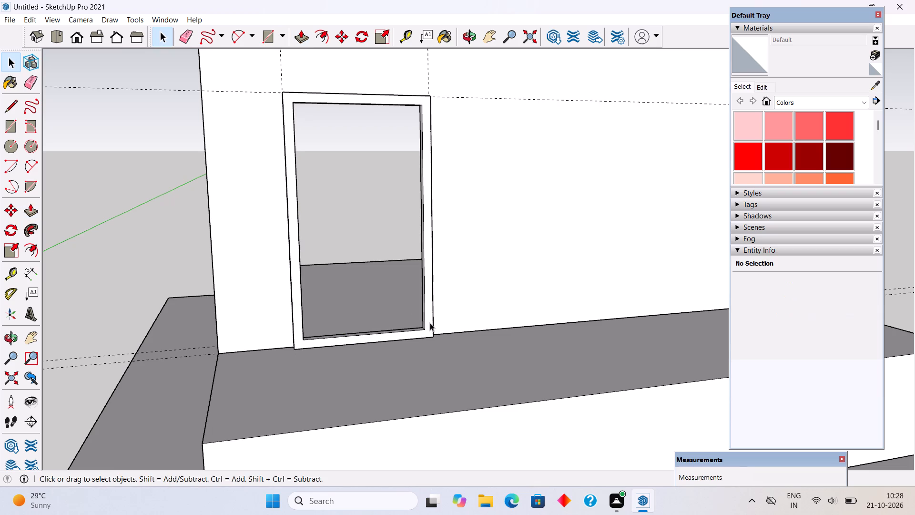
Select the whole door frame and make it a group.
{"action": "triple_click", "coordinate": [429, 323]}
{"action": "right_click", "coordinate": [429, 323]}
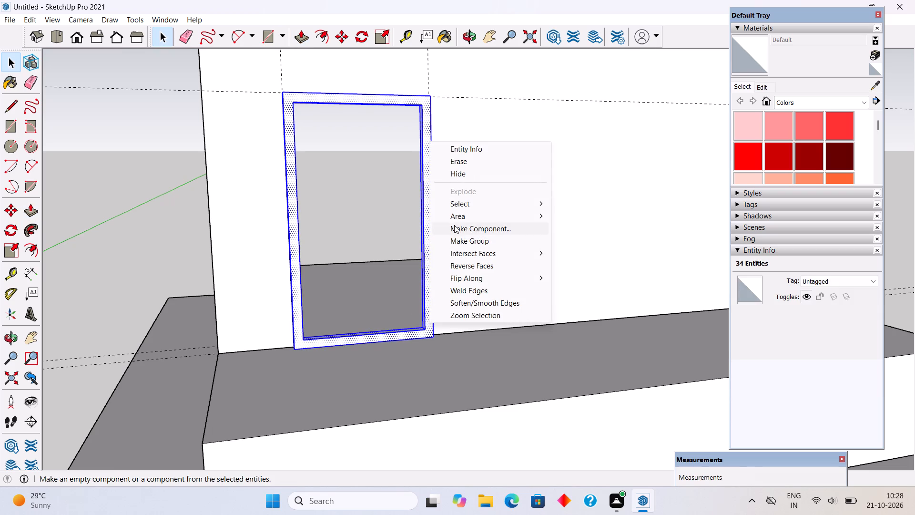
{"action": "left_click", "coordinate": [458, 242]}
{"action": "left_click", "coordinate": [340, 199]}
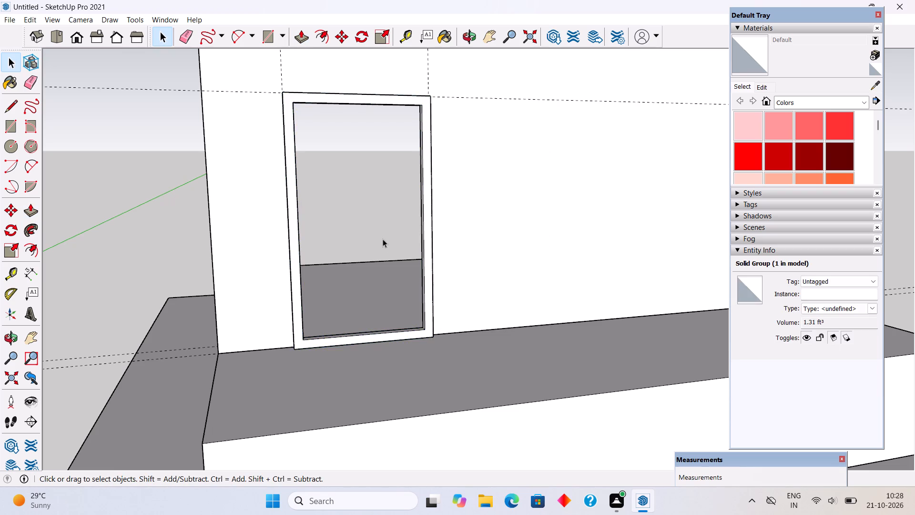
Move the door frame group 3" back into the opening, flush with the wall's front face.
{"action": "middle_click_drag", "start_coordinate": [386, 252], "coordinate": [370, 267]}
{"action": "scroll", "coordinate": [373, 264], "scroll_direction": "down", "scroll_amount": 3}
{"action": "scroll", "coordinate": [332, 139], "scroll_direction": "up", "scroll_amount": 1}
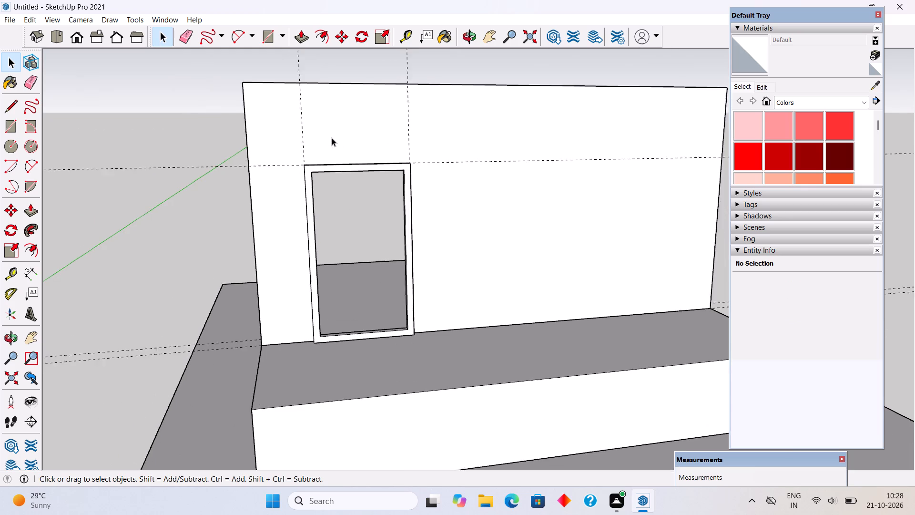
{"action": "scroll", "coordinate": [332, 138], "scroll_direction": "up", "scroll_amount": 2}
{"action": "middle_click_drag", "start_coordinate": [374, 336], "coordinate": [400, 321]}
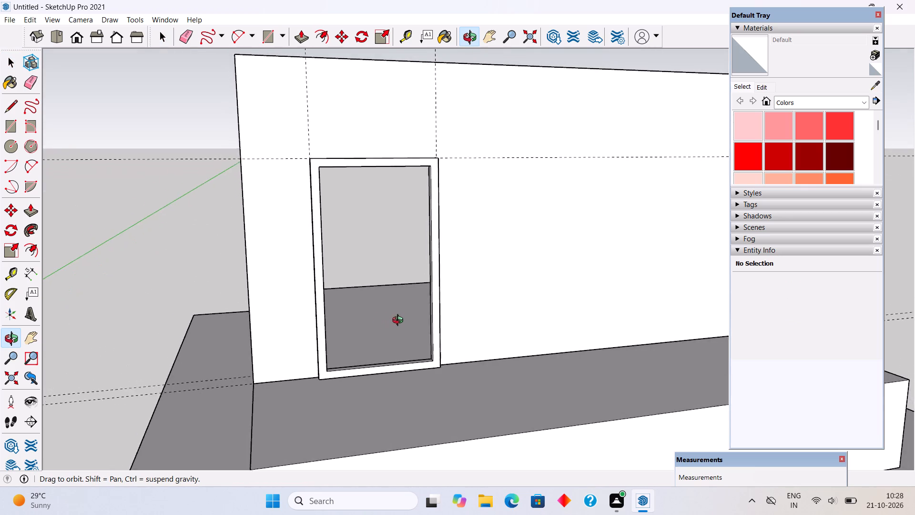
{"action": "middle_click_drag", "start_coordinate": [400, 321], "coordinate": [435, 333]}
{"action": "scroll", "coordinate": [447, 367], "scroll_direction": "up", "scroll_amount": 4}
{"action": "left_click", "coordinate": [476, 378]}
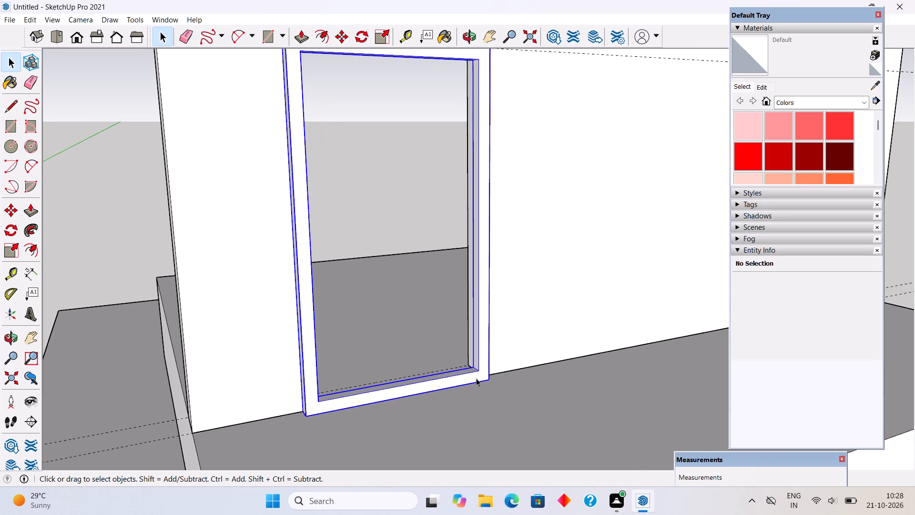
{"action": "key", "text": "m"}
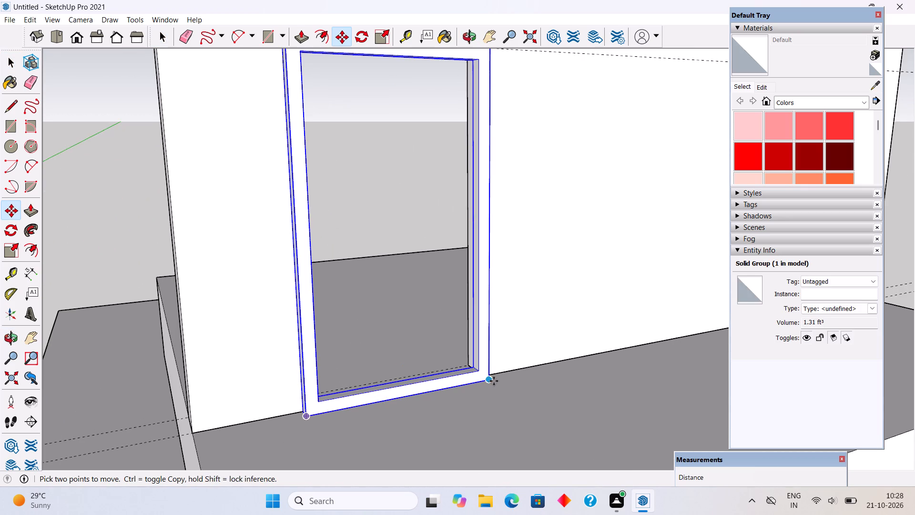
{"action": "left_click", "coordinate": [494, 381]}
{"action": "left_click", "coordinate": [483, 373]}
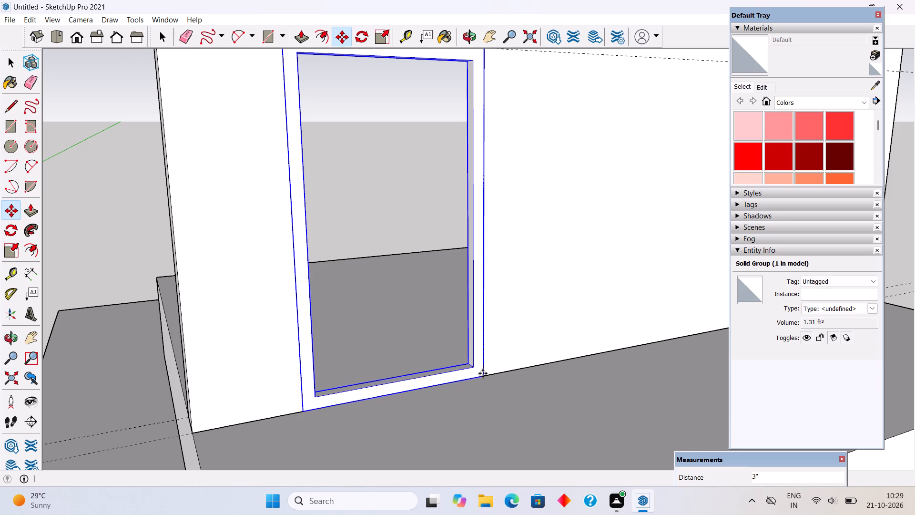
{"action": "key", "text": "space"}
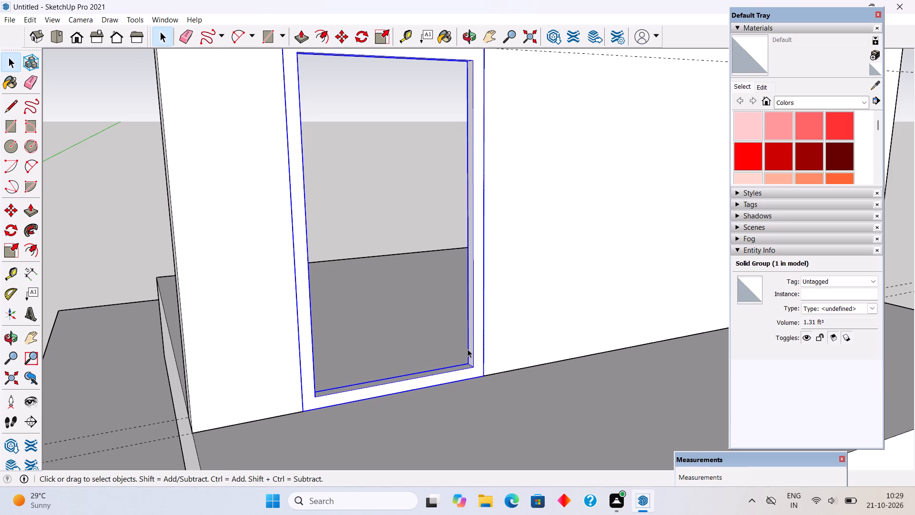
{"action": "left_click", "coordinate": [384, 194]}
Draw a 3' 6" by 6' 6" rectangle filling the inside of the door frame.
{"action": "middle_click", "coordinate": [383, 249]}
{"action": "scroll", "coordinate": [383, 249], "scroll_direction": "down", "scroll_amount": 3}
{"action": "middle_click_drag", "start_coordinate": [368, 242], "coordinate": [314, 247]}
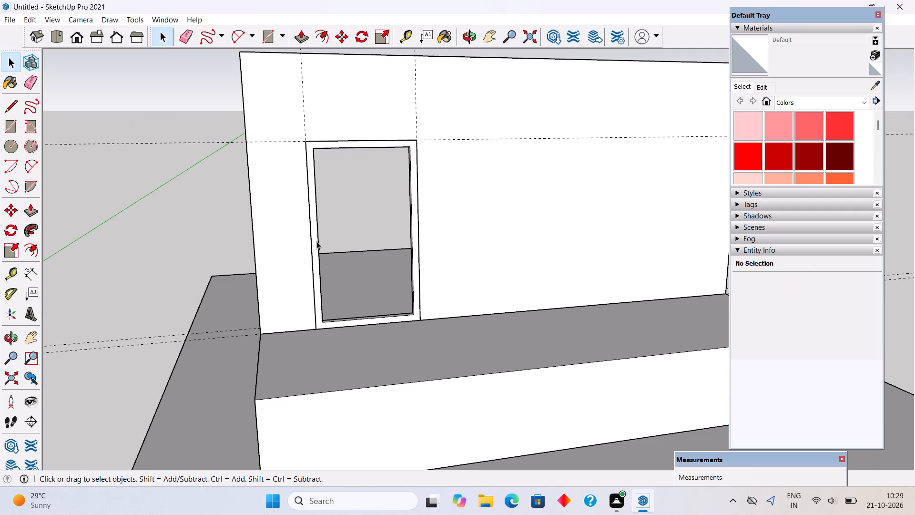
{"action": "scroll", "coordinate": [304, 144], "scroll_direction": "up", "scroll_amount": 1}
{"action": "middle_click_drag", "start_coordinate": [366, 293], "coordinate": [398, 285]}
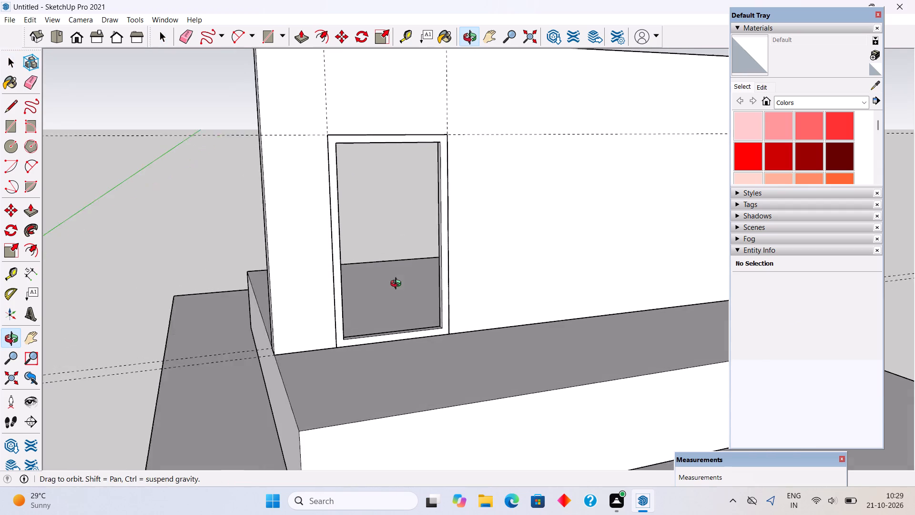
{"action": "middle_click_drag", "start_coordinate": [398, 285], "coordinate": [405, 283]}
{"action": "key", "text": "r"}
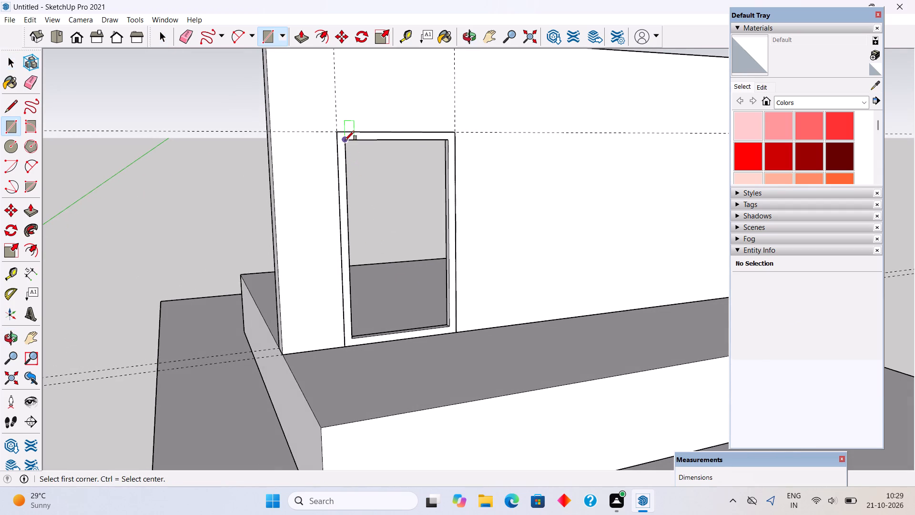
{"action": "left_click", "coordinate": [345, 140]}
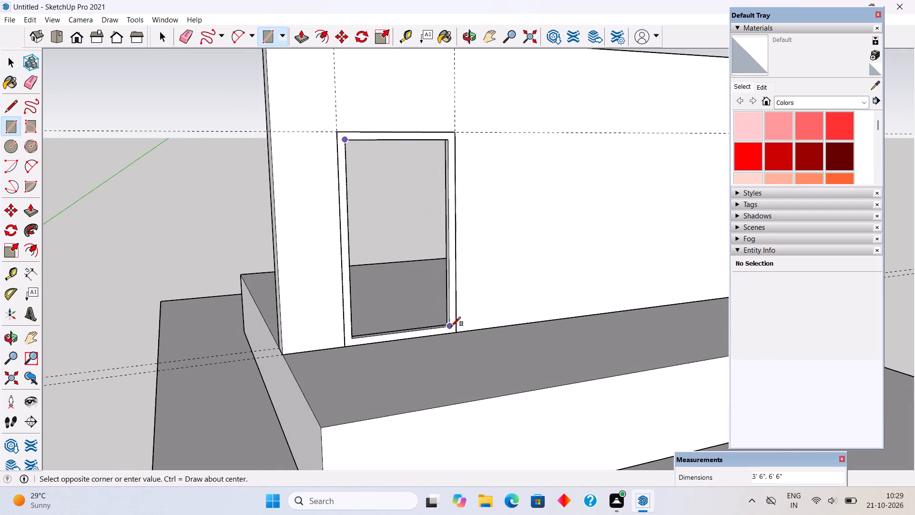
{"action": "left_click", "coordinate": [451, 326]}
Extrude the door panel rectangle outward by 2" with Push/Pull.
{"action": "key", "text": "p"}
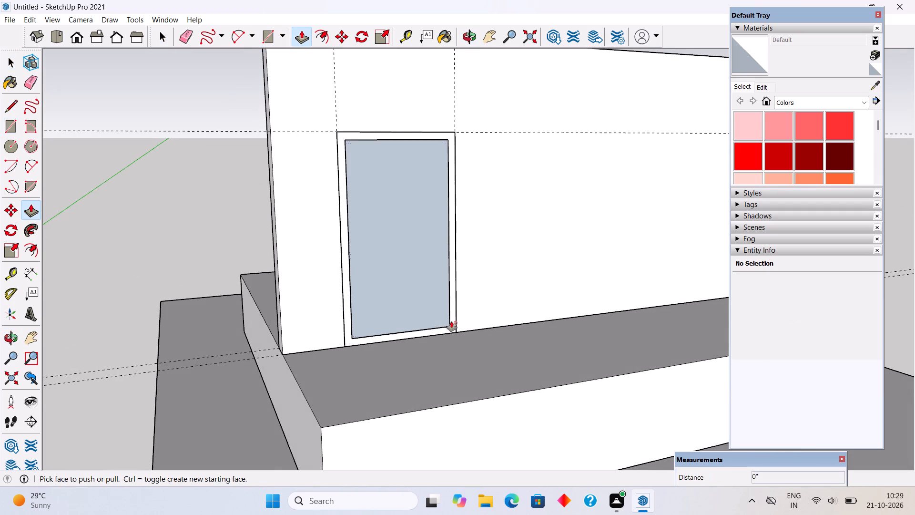
{"action": "left_click", "coordinate": [420, 297]}
{"action": "type", "text": "2\""}
{"action": "key", "text": "Return"}
{"action": "key", "text": "space"}
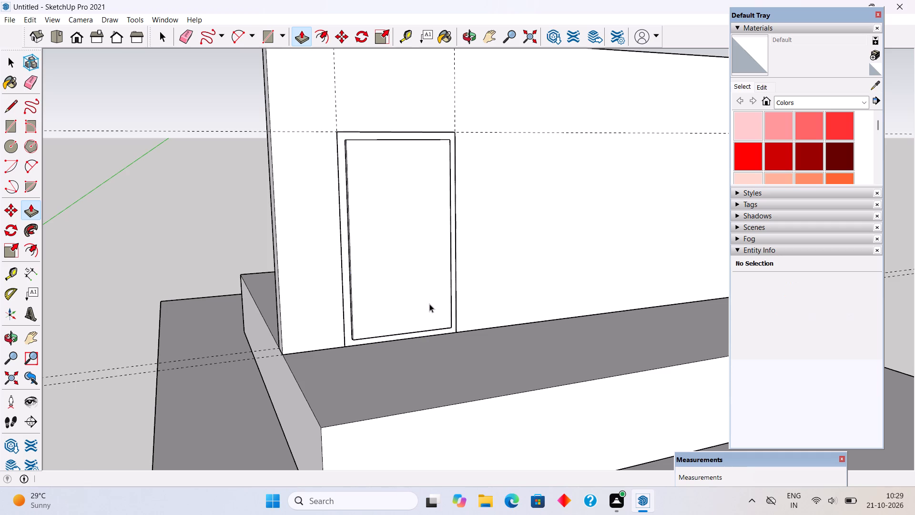
Select the whole door panel and make it a group.
{"action": "triple_click", "coordinate": [429, 304]}
{"action": "right_click", "coordinate": [429, 304]}
{"action": "left_click", "coordinate": [457, 399]}
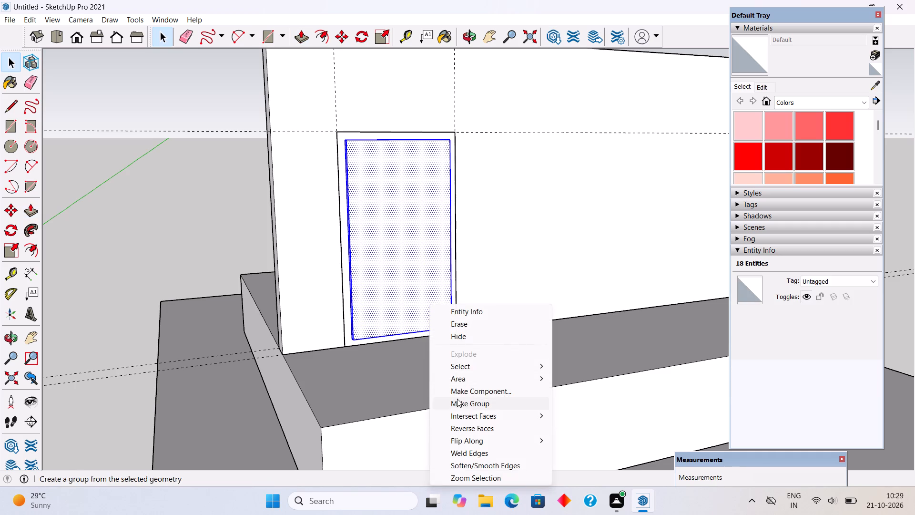
Move the door panel group about 1 3/4" back toward the frame from its lower front corner.
{"action": "scroll", "coordinate": [315, 332], "scroll_direction": "up", "scroll_amount": 14}
{"action": "middle_click_drag", "start_coordinate": [349, 371], "coordinate": [381, 431]}
{"action": "scroll", "coordinate": [366, 409], "scroll_direction": "down", "scroll_amount": 1}
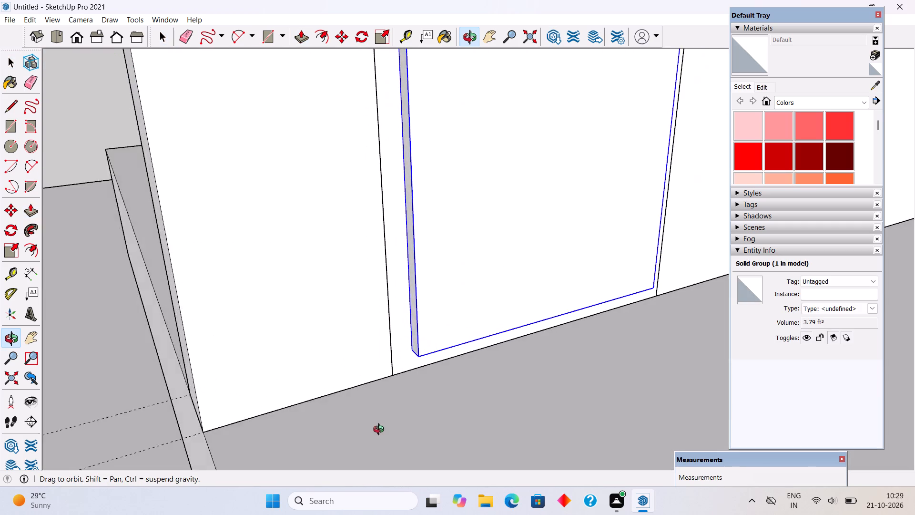
{"action": "middle_click_drag", "start_coordinate": [381, 431], "coordinate": [390, 432]}
{"action": "scroll", "coordinate": [637, 320], "scroll_direction": "up", "scroll_amount": 7}
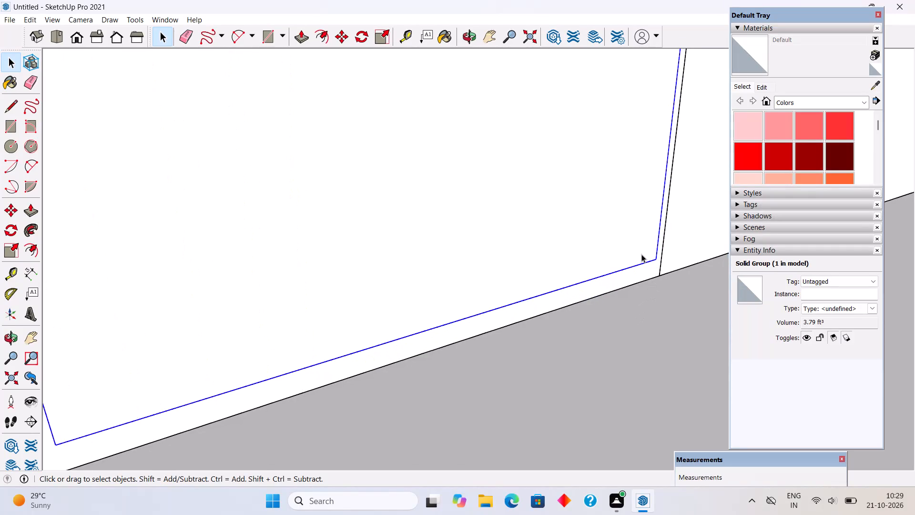
{"action": "key", "text": "m"}
{"action": "left_click", "coordinate": [656, 259]}
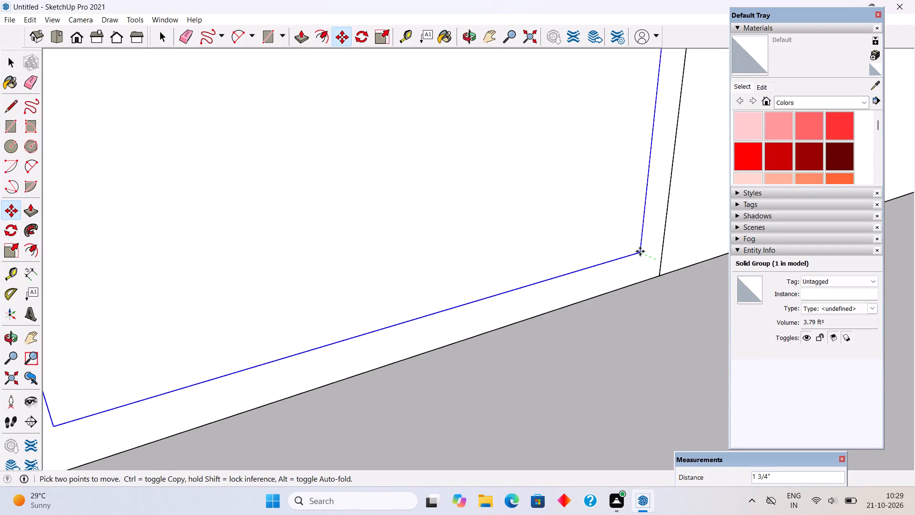
{"action": "left_click", "coordinate": [640, 251]}
{"action": "scroll", "coordinate": [624, 230], "scroll_direction": "up", "scroll_amount": 4}
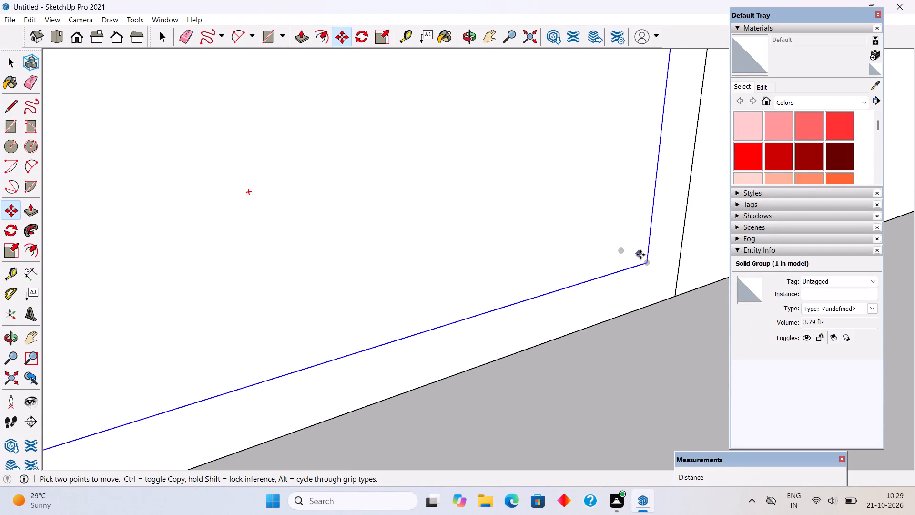
Move the door panel group about 1 11/16" farther back into the frame from its lower front corner.
{"action": "left_click", "coordinate": [648, 263]}
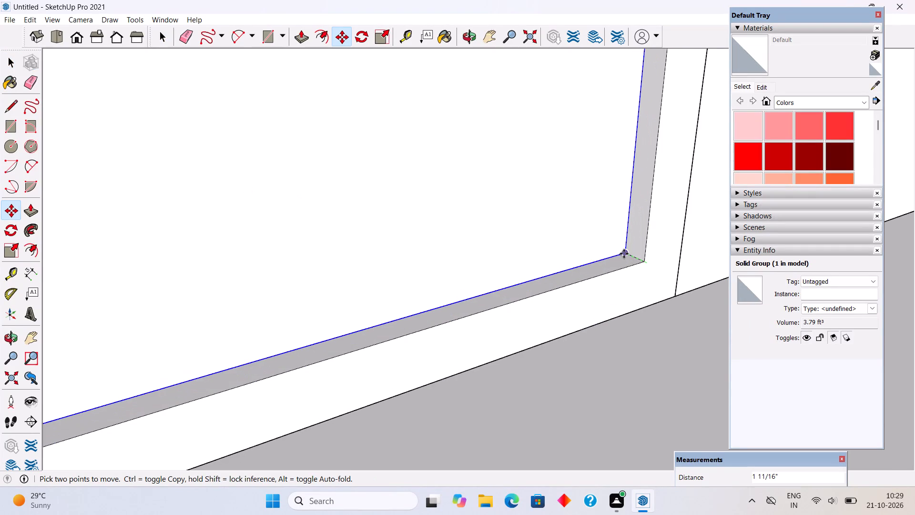
{"action": "left_click", "coordinate": [624, 254]}
{"action": "key", "text": "space"}
{"action": "scroll", "coordinate": [623, 262], "scroll_direction": "down", "scroll_amount": 5}
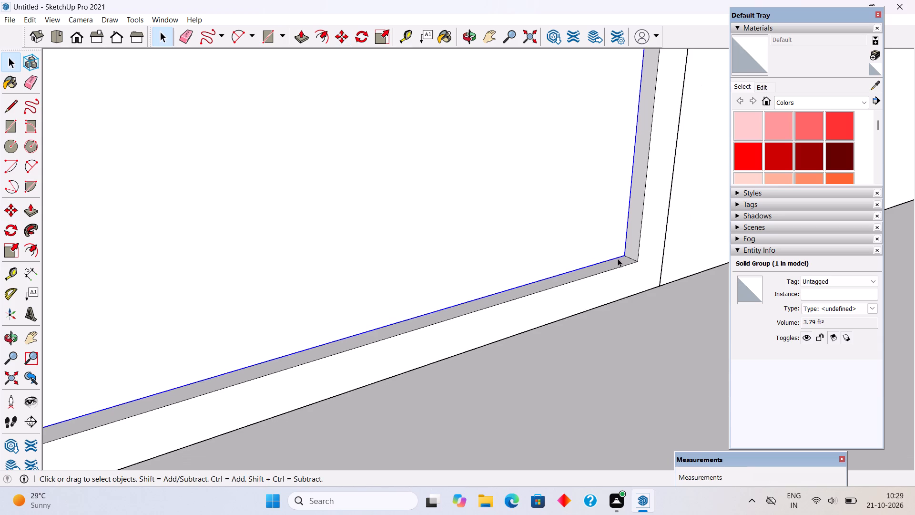
{"action": "scroll", "coordinate": [618, 258], "scroll_direction": "down", "scroll_amount": 14}
{"action": "left_click", "coordinate": [271, 105]}
{"action": "scroll", "coordinate": [432, 306], "scroll_direction": "down", "scroll_amount": 6}
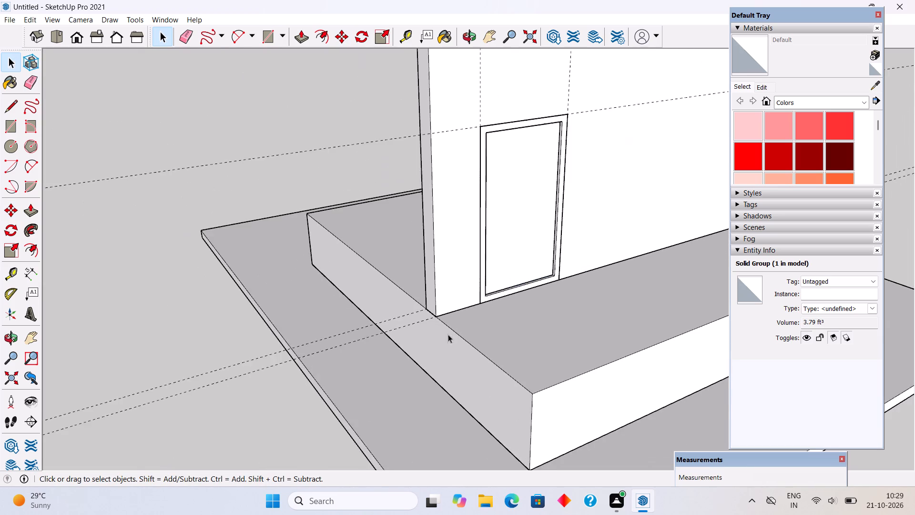
Examine the recessed door panel and its frame on the wall from several angles.
{"action": "middle_click_drag", "start_coordinate": [461, 304], "coordinate": [346, 319]}
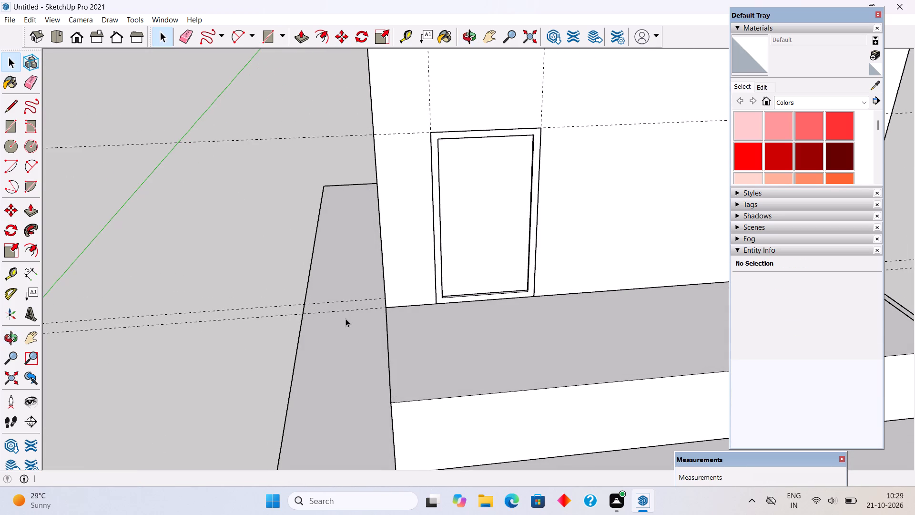
{"action": "scroll", "coordinate": [451, 448], "scroll_direction": "down", "scroll_amount": 4}
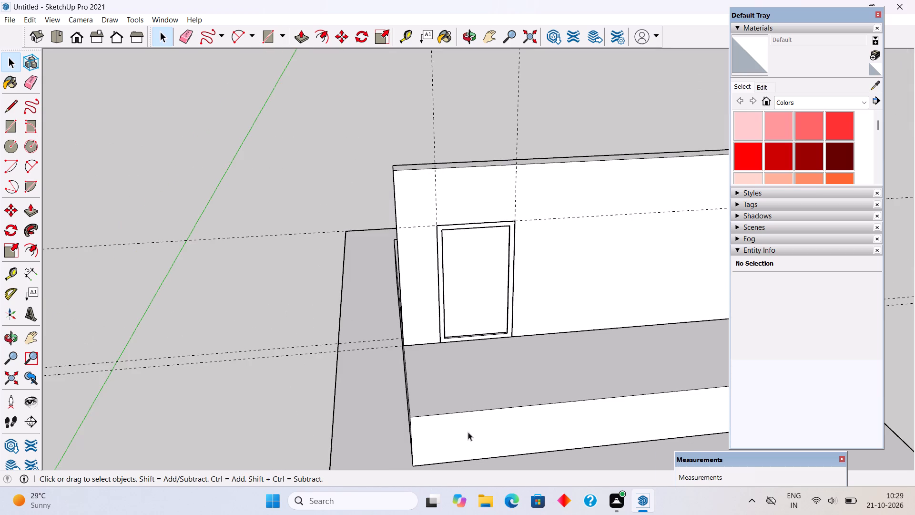
{"action": "middle_click_drag", "start_coordinate": [469, 410], "coordinate": [452, 332]}
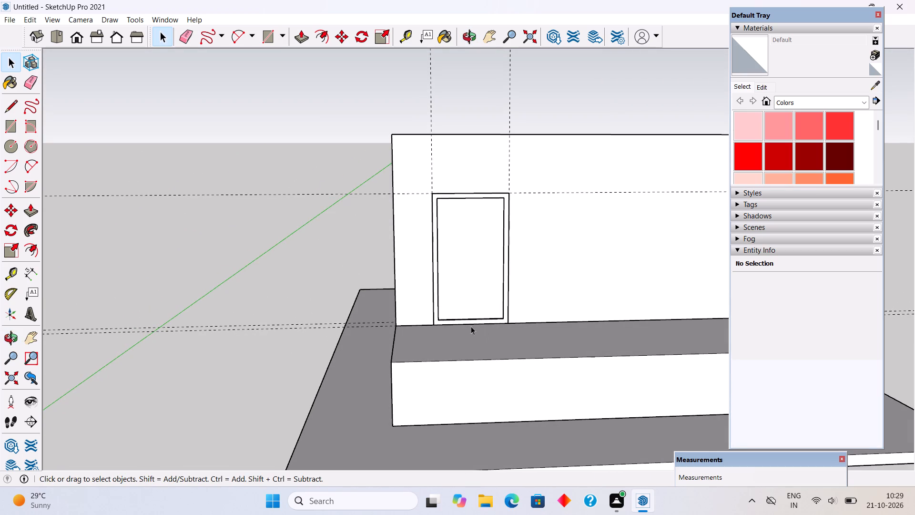
{"action": "scroll", "coordinate": [499, 298], "scroll_direction": "up", "scroll_amount": 2}
{"action": "scroll", "coordinate": [521, 336], "scroll_direction": "up", "scroll_amount": 1}
{"action": "middle_click_drag", "start_coordinate": [517, 320], "coordinate": [509, 242]}
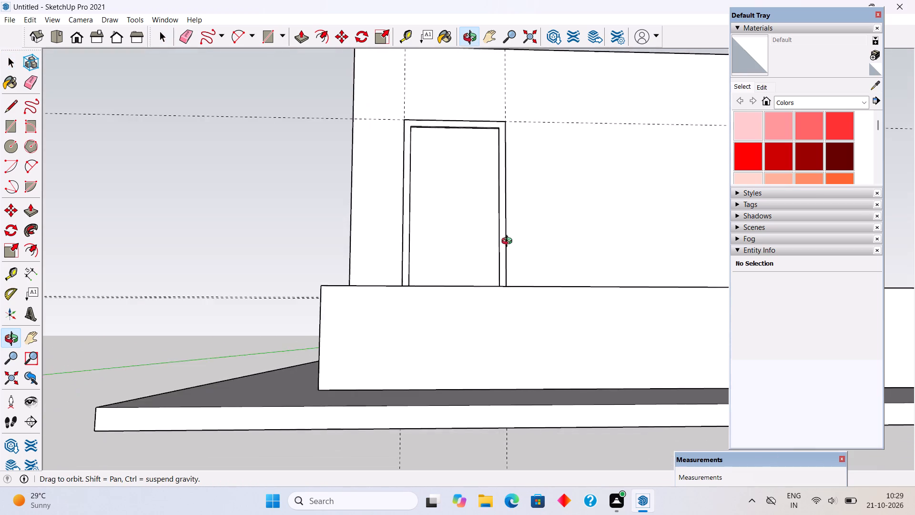
{"action": "middle_click_drag", "start_coordinate": [509, 242], "coordinate": [535, 284]}
{"action": "scroll", "coordinate": [529, 278], "scroll_direction": "up", "scroll_amount": 3}
{"action": "middle_click_drag", "start_coordinate": [545, 309], "coordinate": [648, 407]}
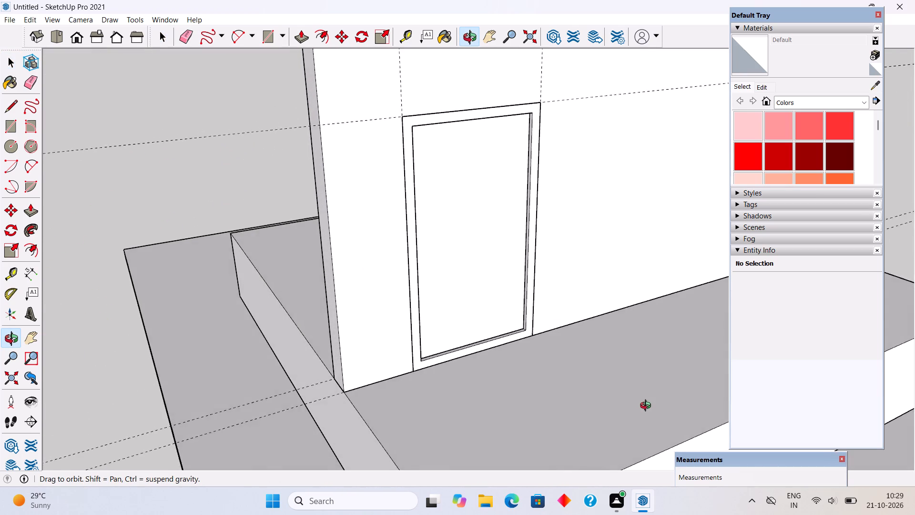
{"action": "middle_click_drag", "start_coordinate": [648, 407], "coordinate": [648, 409]}
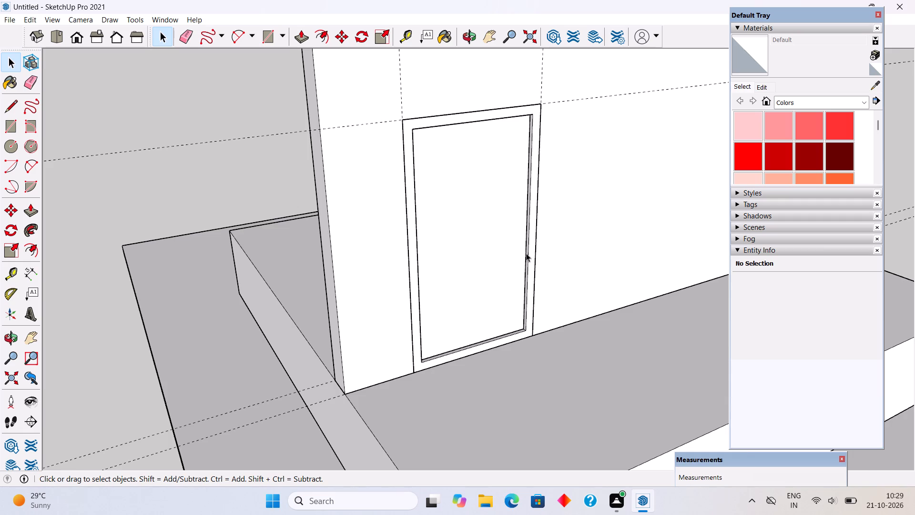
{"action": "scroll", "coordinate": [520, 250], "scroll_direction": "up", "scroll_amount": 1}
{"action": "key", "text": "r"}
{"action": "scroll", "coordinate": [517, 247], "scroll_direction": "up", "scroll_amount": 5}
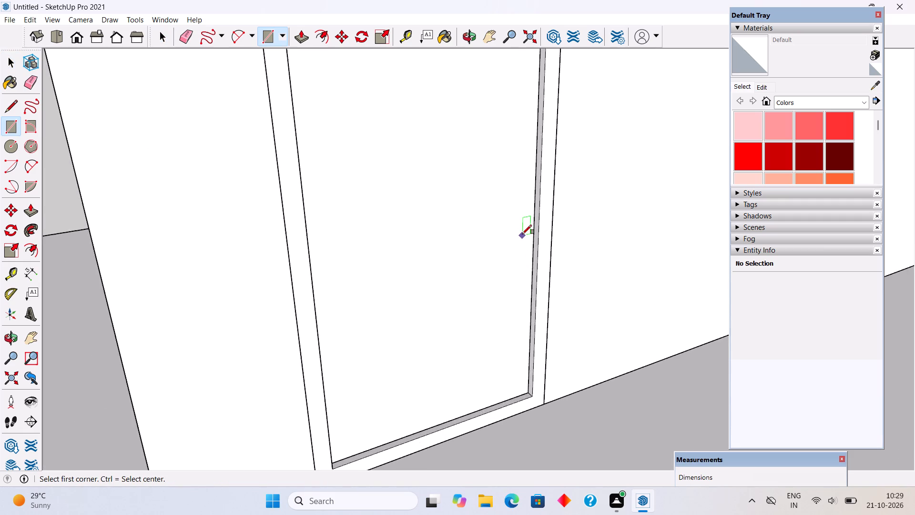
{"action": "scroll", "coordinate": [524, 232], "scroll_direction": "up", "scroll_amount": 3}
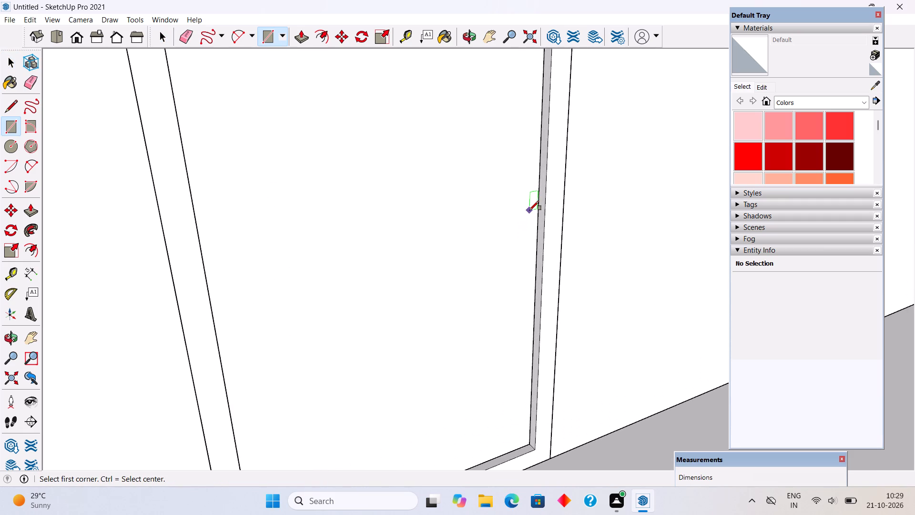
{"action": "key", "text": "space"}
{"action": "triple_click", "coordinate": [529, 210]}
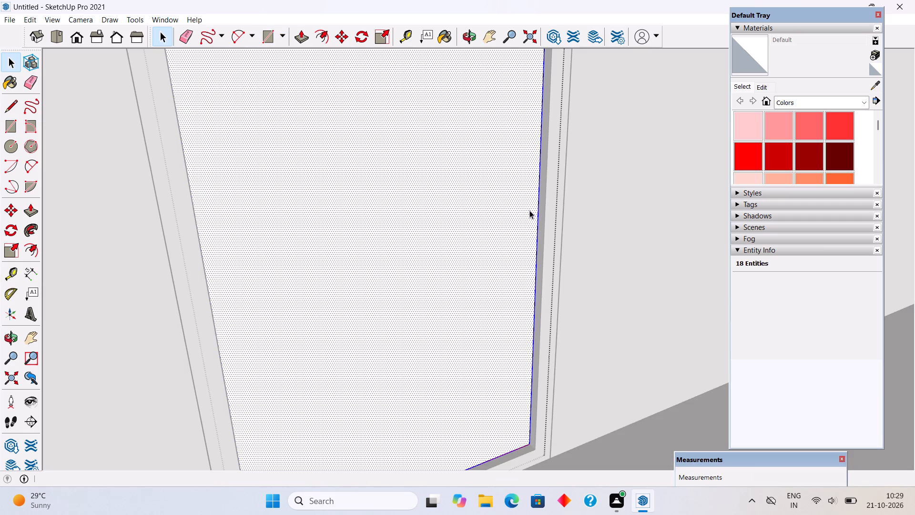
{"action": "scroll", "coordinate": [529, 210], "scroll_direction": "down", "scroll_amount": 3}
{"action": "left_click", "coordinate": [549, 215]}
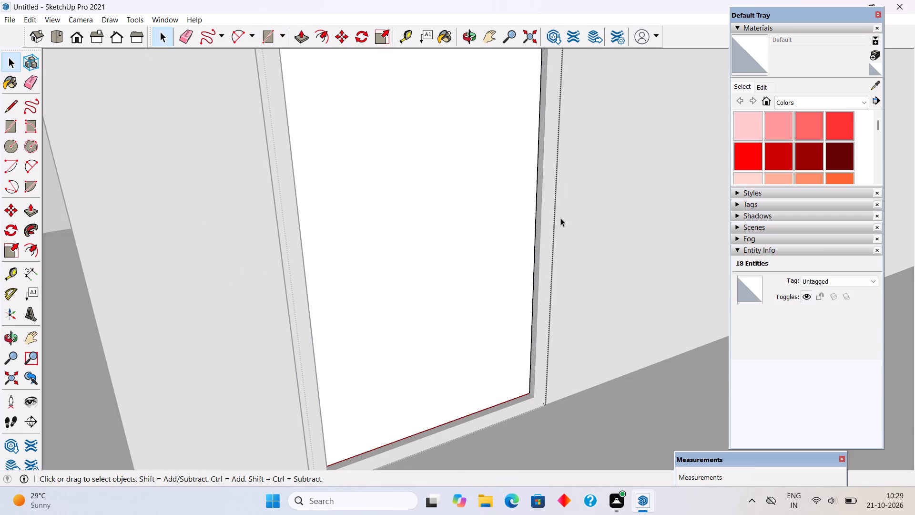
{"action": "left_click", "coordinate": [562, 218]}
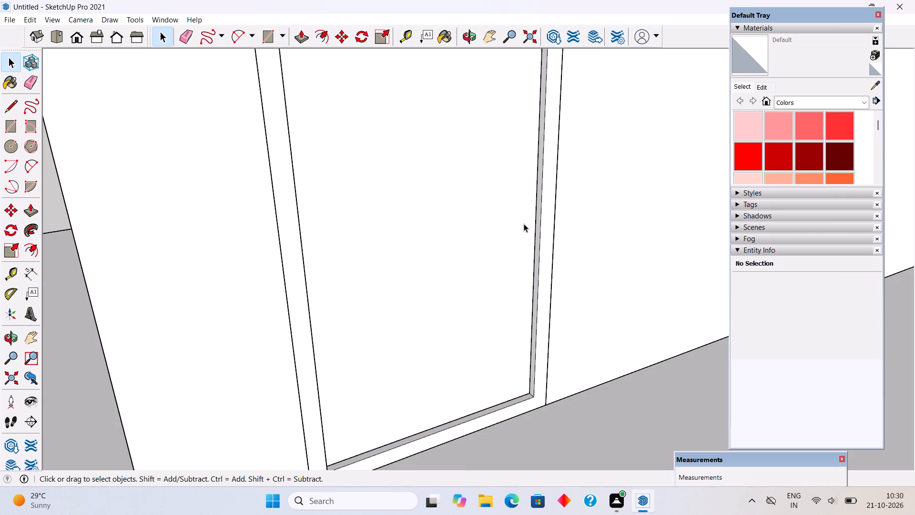
Draw a rectangle about 5 7/8" by 1 7/8" on the door panel face, starting from its vertical edge opposite the wall's end.
{"action": "key", "text": "r"}
{"action": "scroll", "coordinate": [524, 224], "scroll_direction": "down", "scroll_amount": 5}
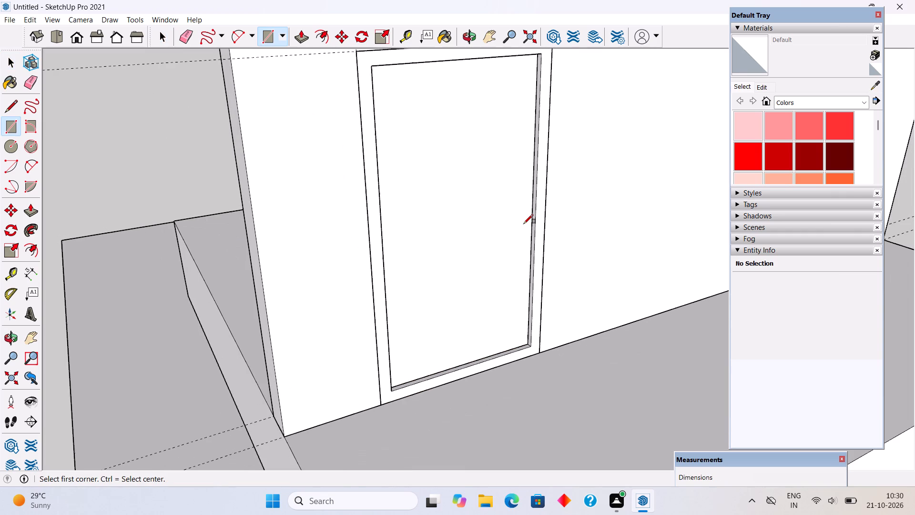
{"action": "scroll", "coordinate": [524, 224], "scroll_direction": "down", "scroll_amount": 1}
{"action": "middle_click_drag", "start_coordinate": [551, 324], "coordinate": [521, 259]}
{"action": "scroll", "coordinate": [506, 185], "scroll_direction": "up", "scroll_amount": 5}
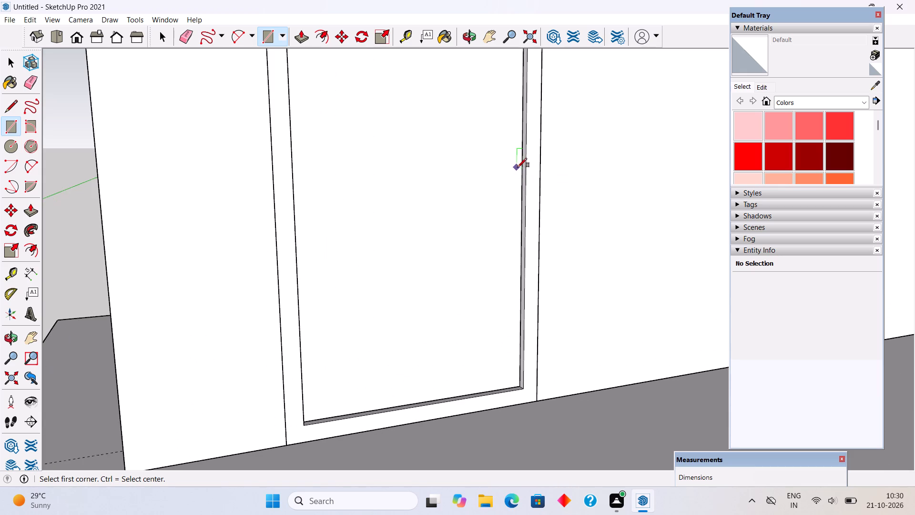
{"action": "left_click", "coordinate": [520, 163]}
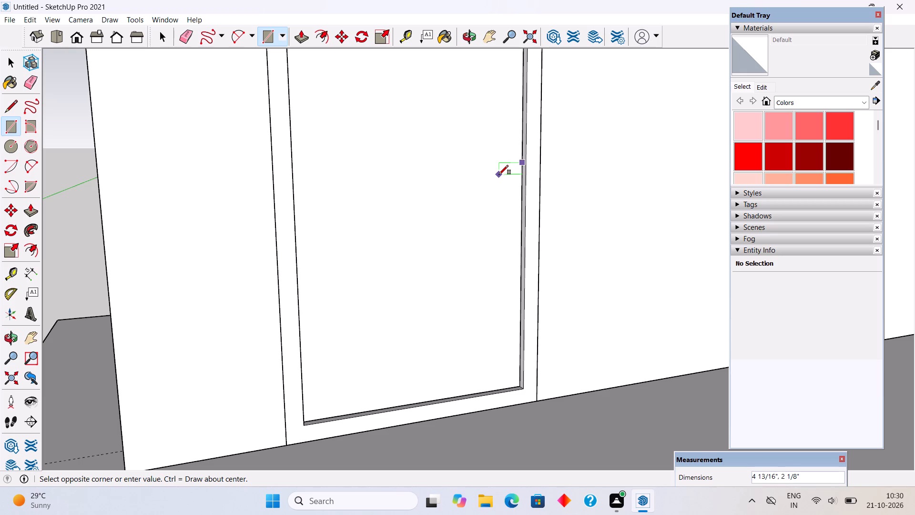
{"action": "scroll", "coordinate": [485, 187], "scroll_direction": "down", "scroll_amount": 9}
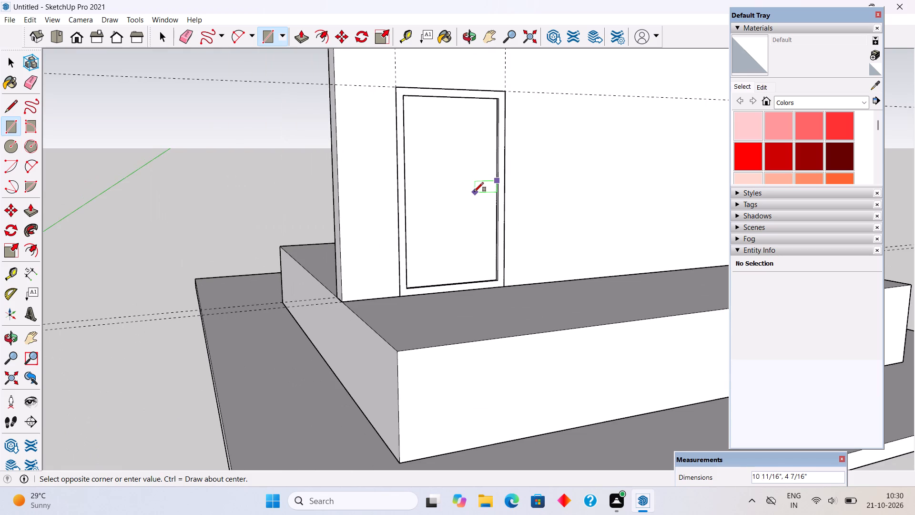
{"action": "scroll", "coordinate": [473, 191], "scroll_direction": "up", "scroll_amount": 9}
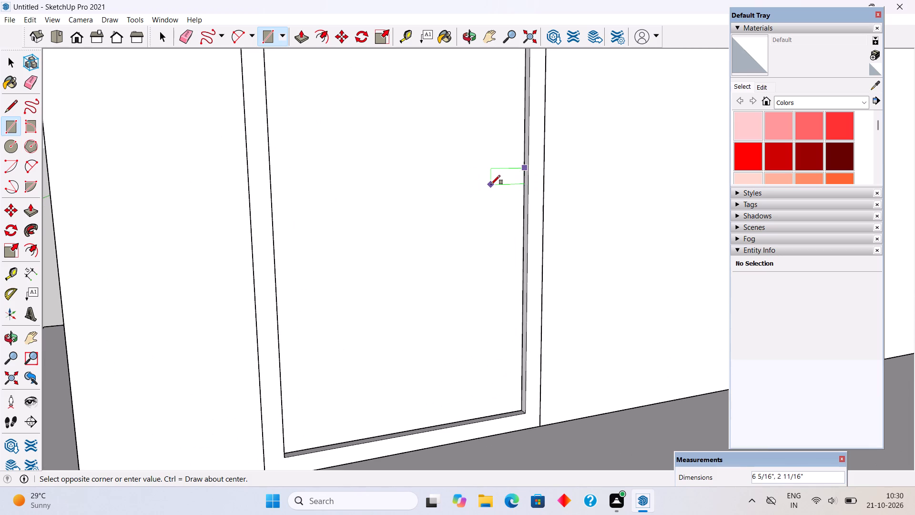
{"action": "scroll", "coordinate": [462, 176], "scroll_direction": "up", "scroll_amount": 3}
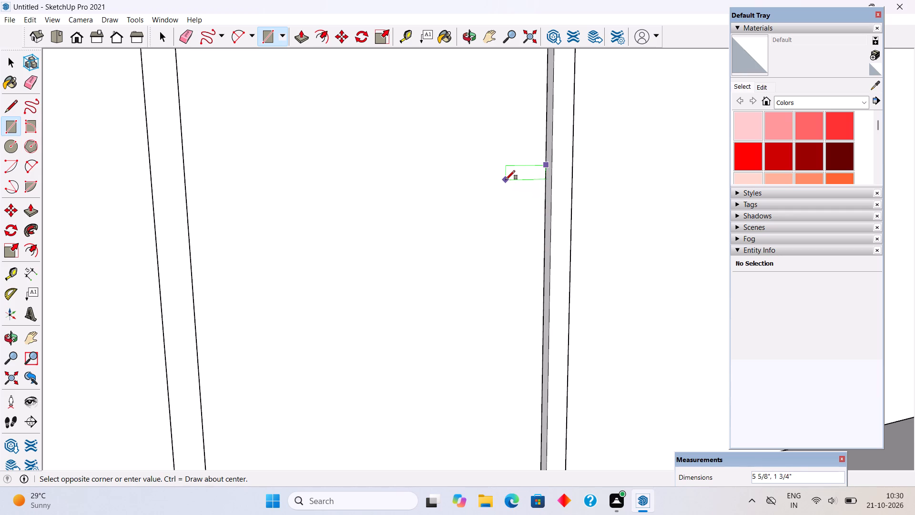
{"action": "scroll", "coordinate": [506, 180], "scroll_direction": "up", "scroll_amount": 1}
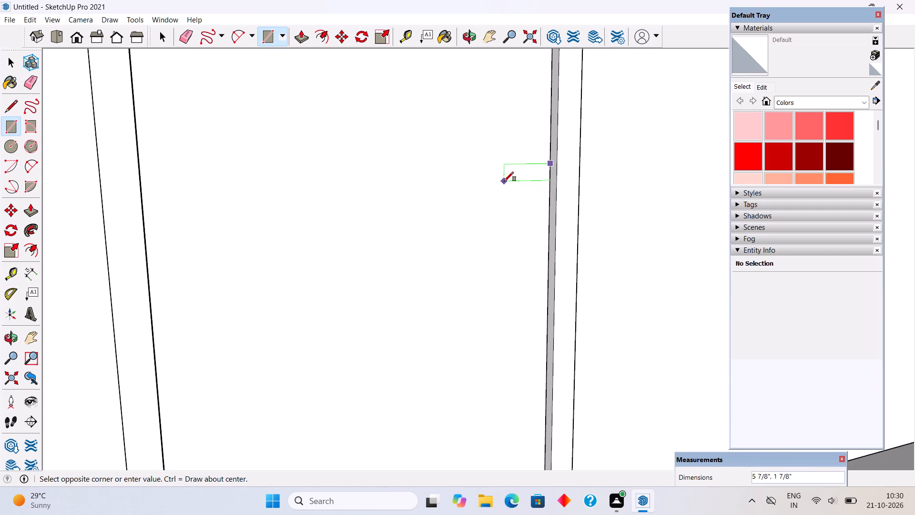
{"action": "left_click", "coordinate": [504, 181]}
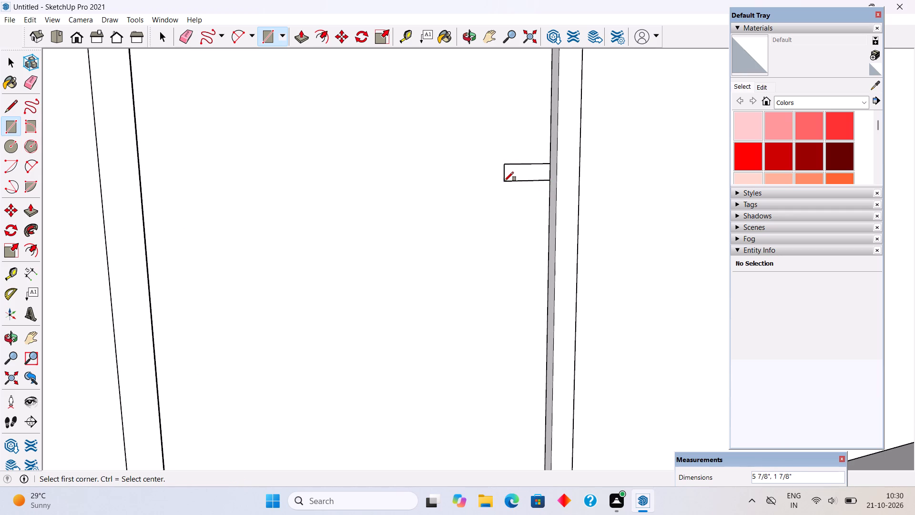
Extrude the small handle rectangle outward by 2" with Push/Pull.
{"action": "key", "text": "p"}
{"action": "left_click", "coordinate": [512, 180]}
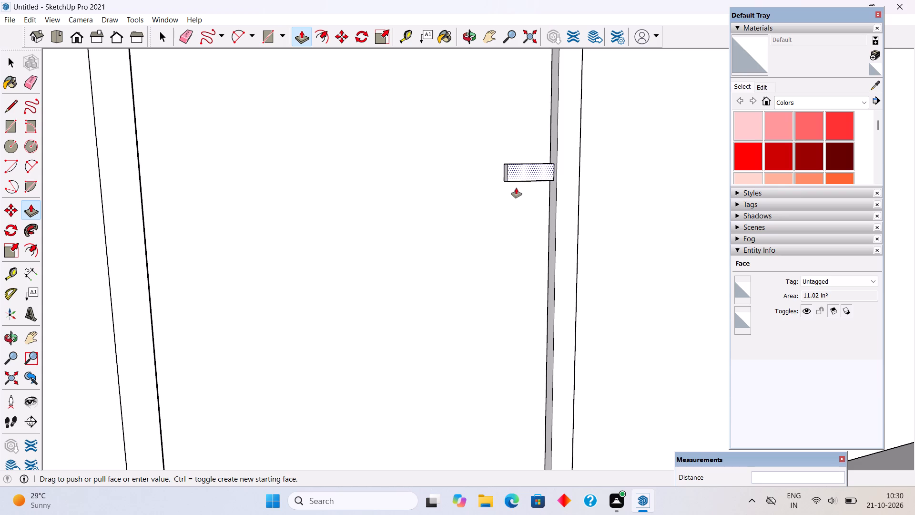
{"action": "type", "text": "2\""}
{"action": "key", "text": "Return"}
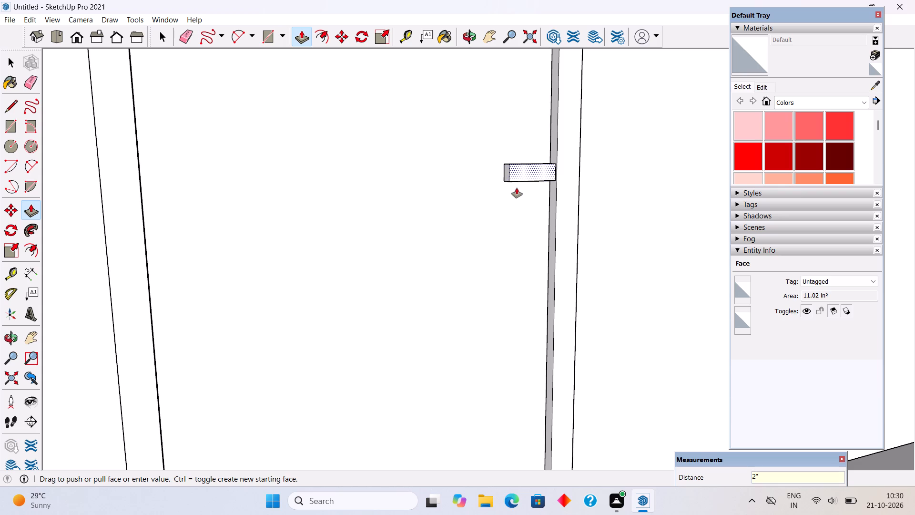
{"action": "key", "text": "space"}
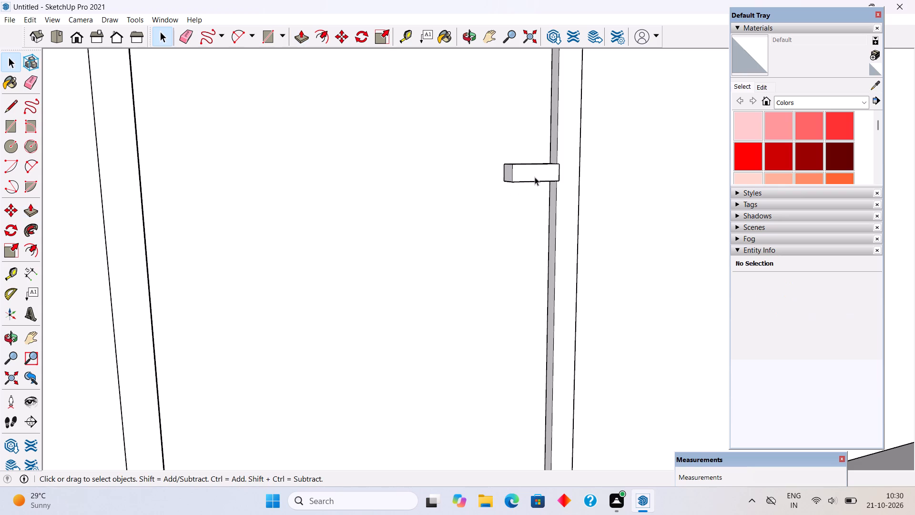
Select the whole handle block and make it a group.
{"action": "triple_click", "coordinate": [535, 177]}
{"action": "triple_click", "coordinate": [536, 177]}
{"action": "left_click", "coordinate": [536, 177]}
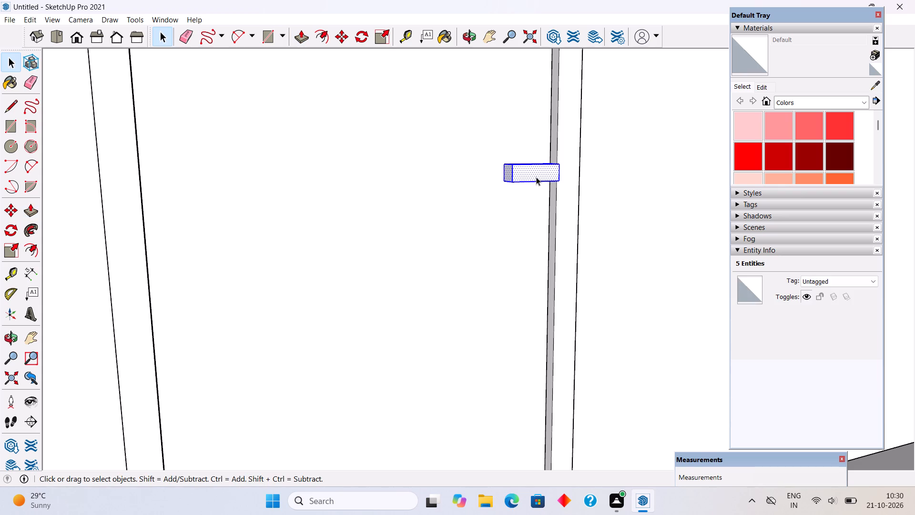
{"action": "right_click", "coordinate": [536, 177]}
{"action": "left_click", "coordinate": [582, 276]}
Open the handle group and extend its inner end face by 1" with Push/Pull.
{"action": "middle_click_drag", "start_coordinate": [568, 213], "coordinate": [469, 263]}
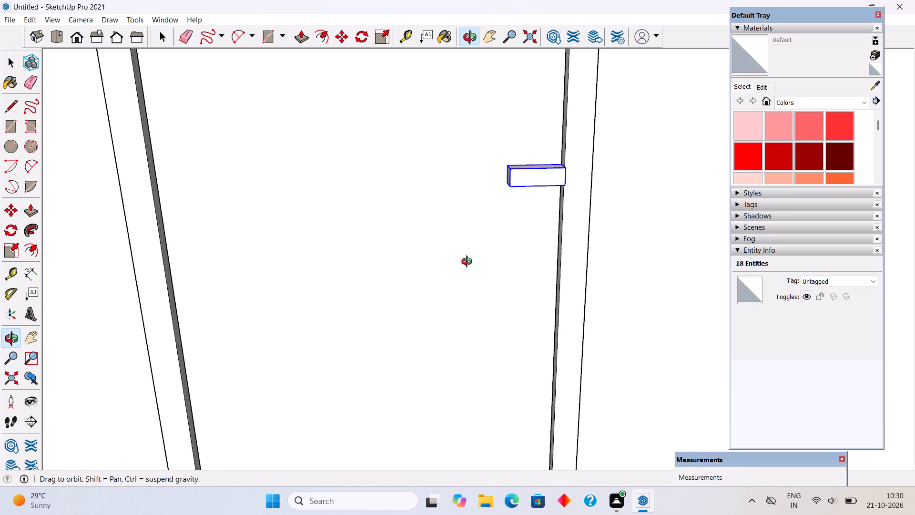
{"action": "middle_click_drag", "start_coordinate": [469, 263], "coordinate": [229, 213]}
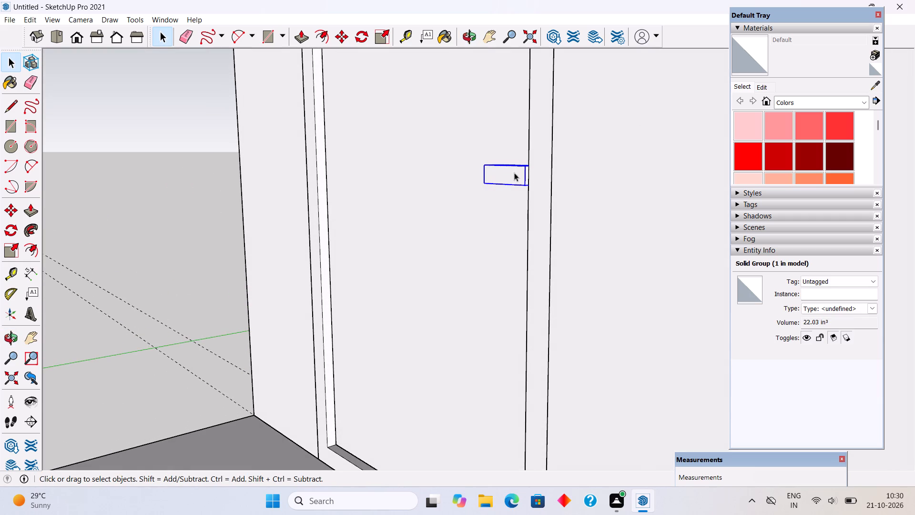
{"action": "middle_click_drag", "start_coordinate": [518, 184], "coordinate": [865, 330]}
{"action": "scroll", "coordinate": [615, 197], "scroll_direction": "up", "scroll_amount": 5}
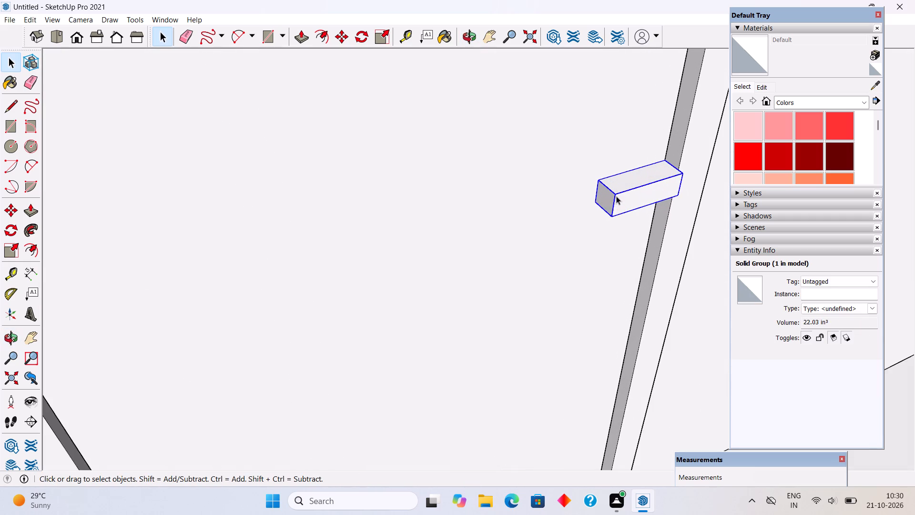
{"action": "triple_click", "coordinate": [618, 196]}
{"action": "key", "text": "p"}
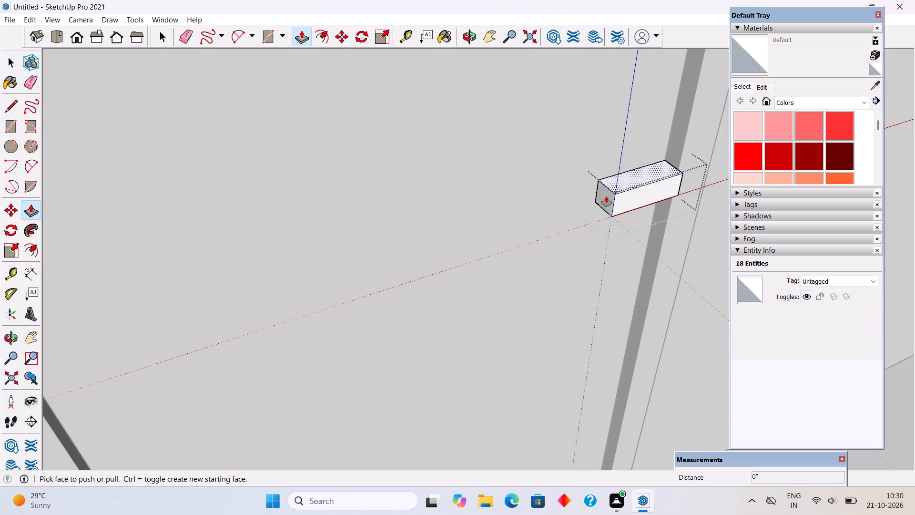
{"action": "left_click", "coordinate": [606, 196]}
{"action": "type", "text": "1\""}
{"action": "key", "text": "Return"}
{"action": "key", "text": "space"}
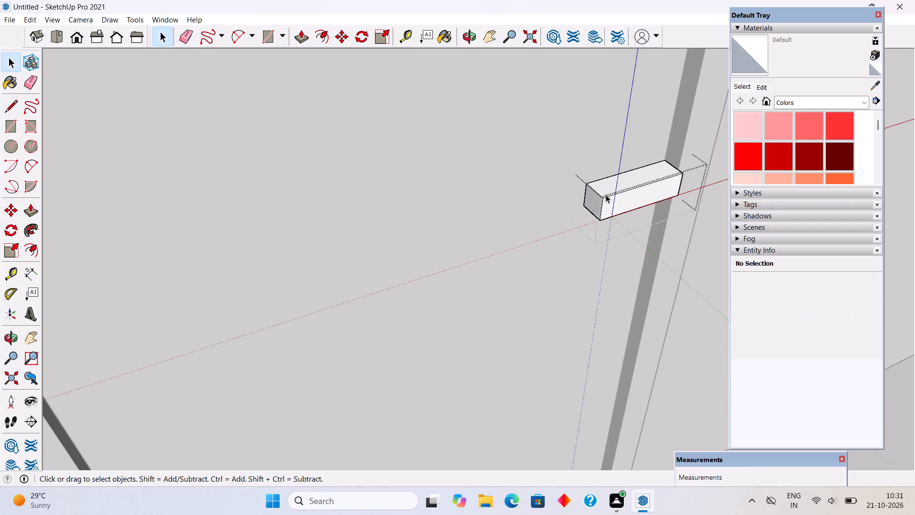
Push the handle block's front face slightly back toward the door to thin it.
{"action": "left_click", "coordinate": [620, 206]}
{"action": "key", "text": "p"}
{"action": "left_click", "coordinate": [620, 206]}
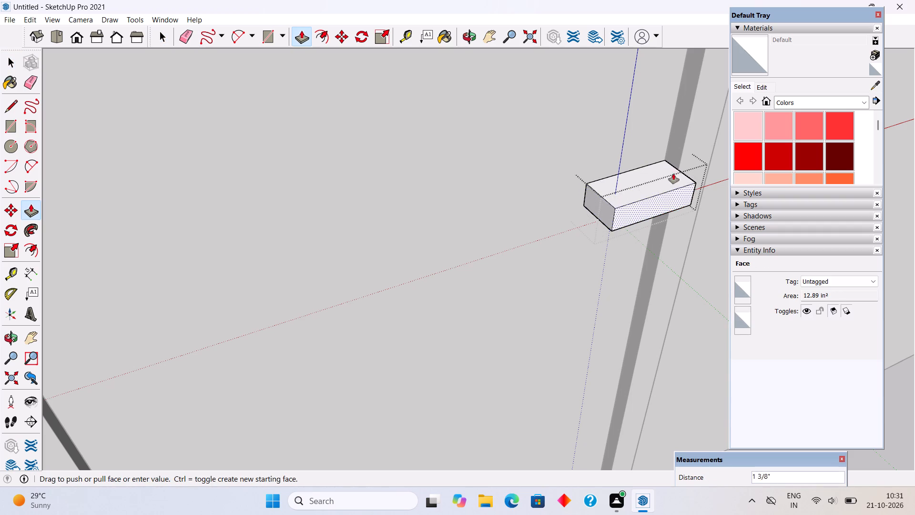
{"action": "left_click", "coordinate": [682, 160]}
Finish editing the door handle and close its group.
{"action": "key", "text": "b"}
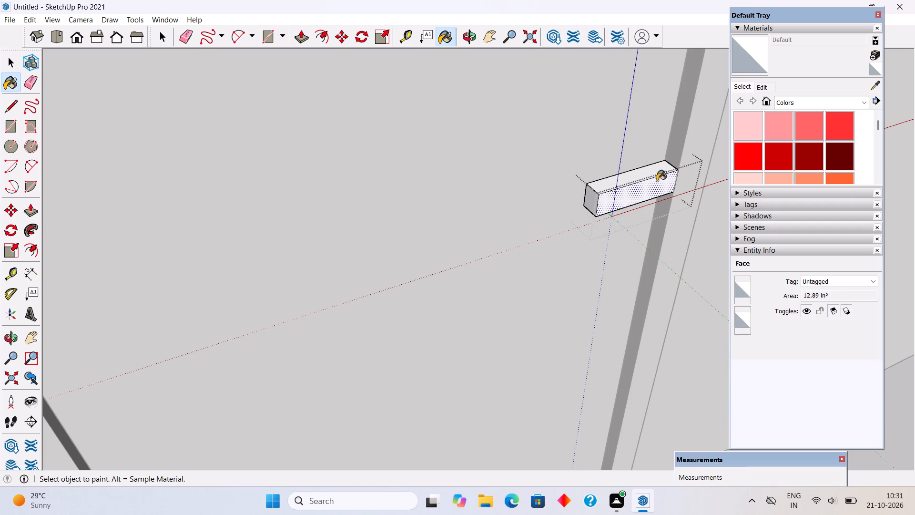
{"action": "scroll", "coordinate": [589, 253], "scroll_direction": "down", "scroll_amount": 3}
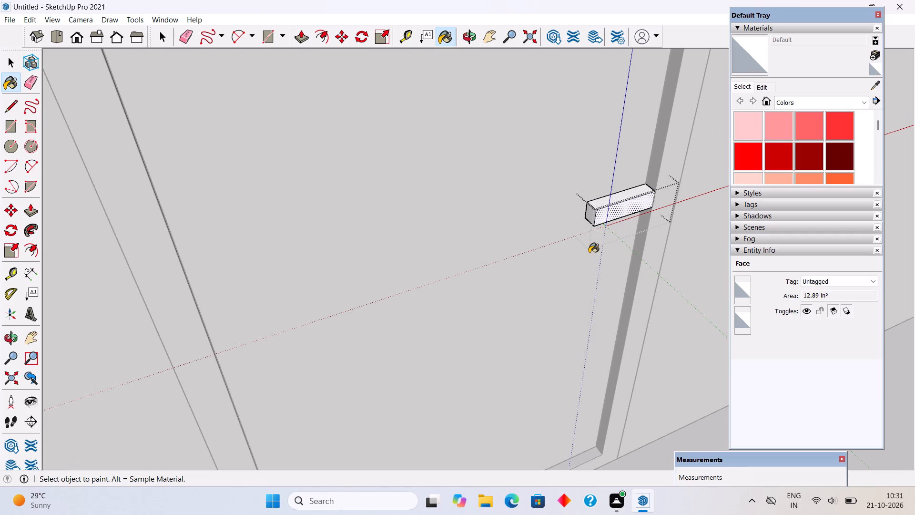
{"action": "scroll", "coordinate": [571, 301], "scroll_direction": "down", "scroll_amount": 2}
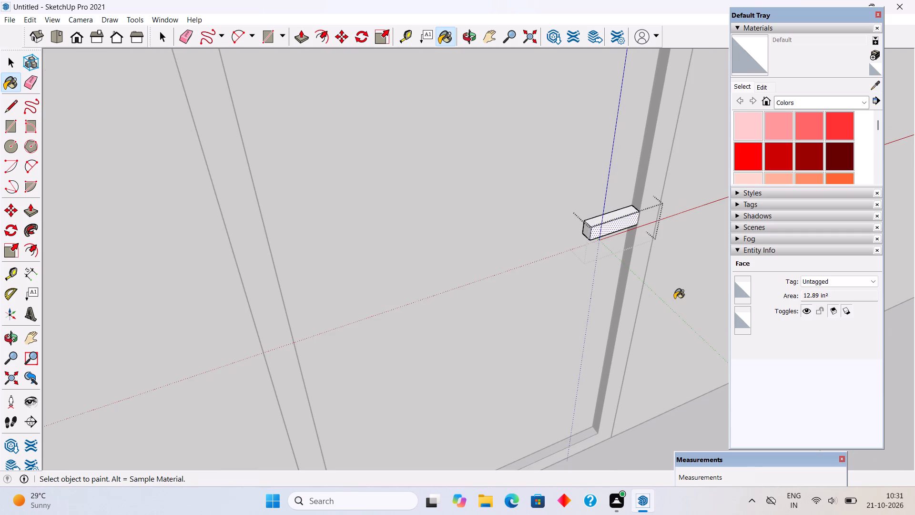
{"action": "left_click", "coordinate": [674, 299]}
{"action": "key", "text": "space"}
{"action": "left_click", "coordinate": [675, 296]}
Examine the wall, door and handle on the plinth from the front and from above.
{"action": "scroll", "coordinate": [650, 287], "scroll_direction": "down", "scroll_amount": 4}
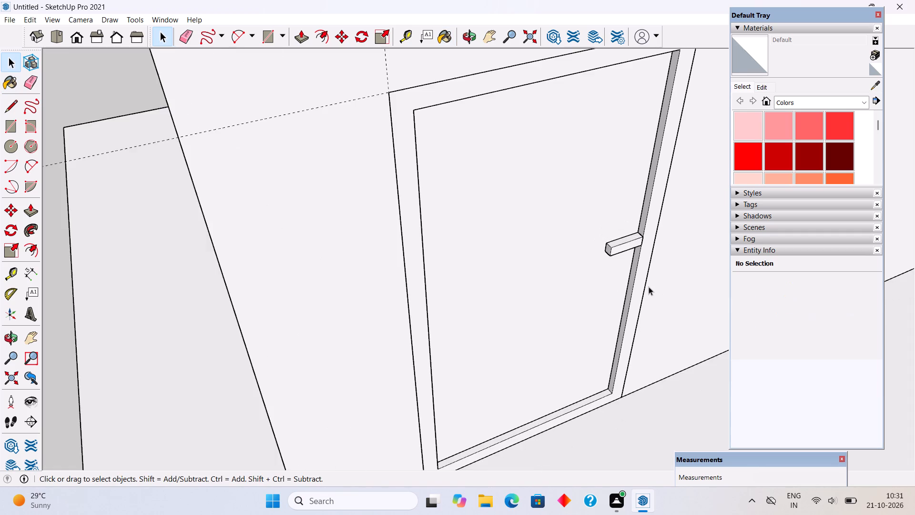
{"action": "scroll", "coordinate": [649, 287], "scroll_direction": "down", "scroll_amount": 8}
{"action": "middle_click_drag", "start_coordinate": [656, 310], "coordinate": [540, 125]}
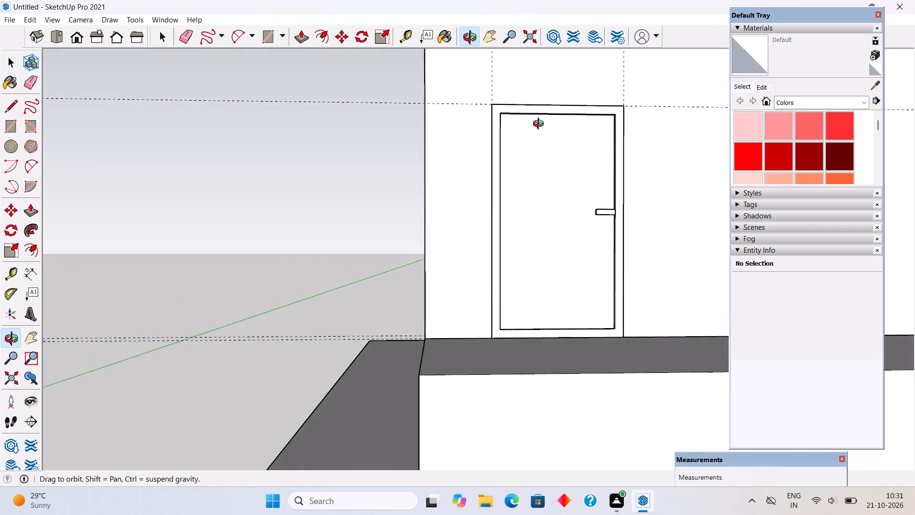
{"action": "middle_click_drag", "start_coordinate": [540, 125], "coordinate": [513, 124]}
{"action": "scroll", "coordinate": [576, 349], "scroll_direction": "up", "scroll_amount": 2}
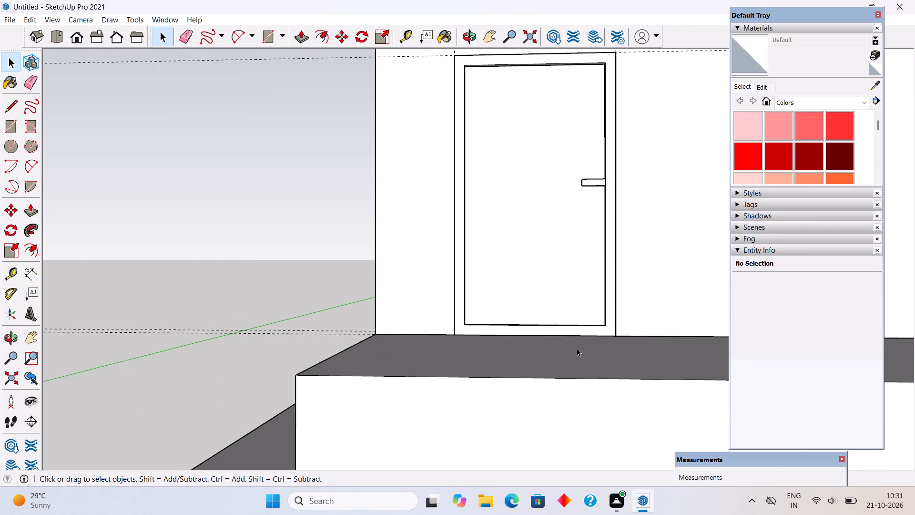
{"action": "middle_click_drag", "start_coordinate": [468, 357], "coordinate": [514, 361]}
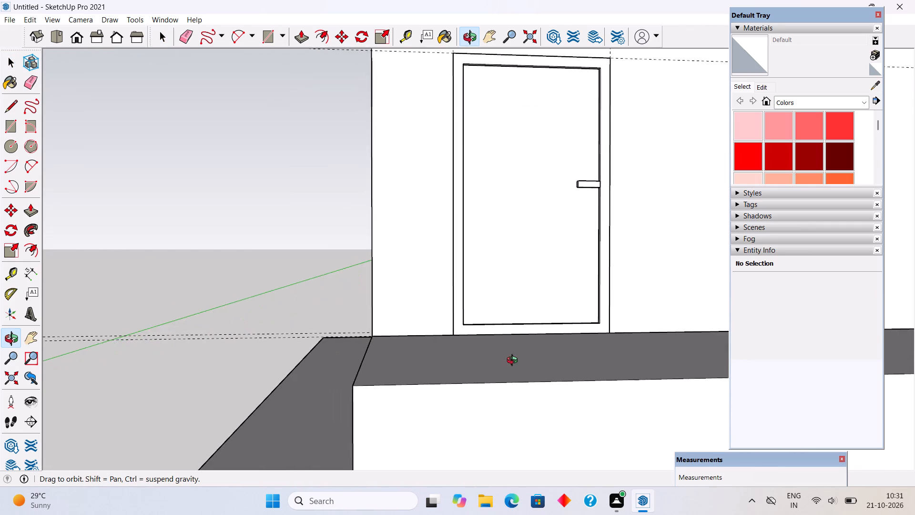
{"action": "middle_click_drag", "start_coordinate": [514, 361], "coordinate": [552, 381]}
{"action": "scroll", "coordinate": [552, 381], "scroll_direction": "down", "scroll_amount": 4}
{"action": "scroll", "coordinate": [507, 336], "scroll_direction": "down", "scroll_amount": 6}
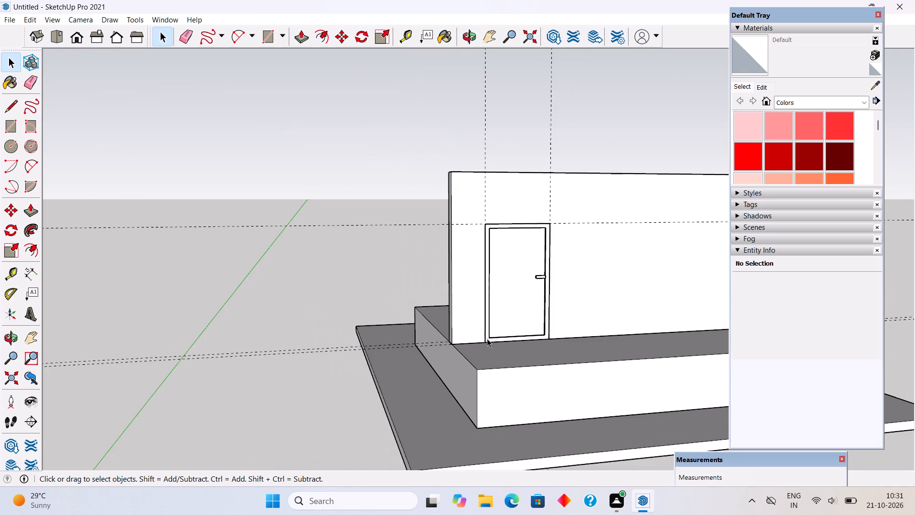
{"action": "middle_click_drag", "start_coordinate": [551, 318], "coordinate": [464, 312]}
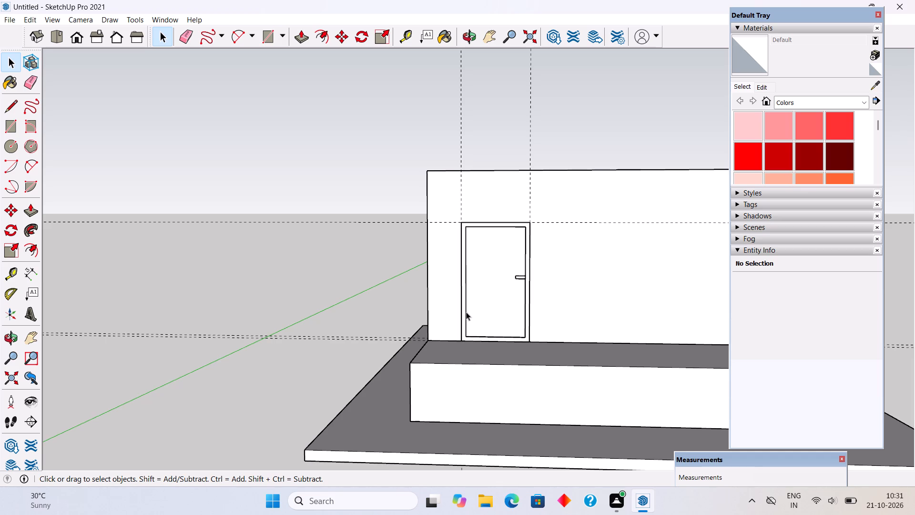
{"action": "scroll", "coordinate": [466, 312], "scroll_direction": "down", "scroll_amount": 3}
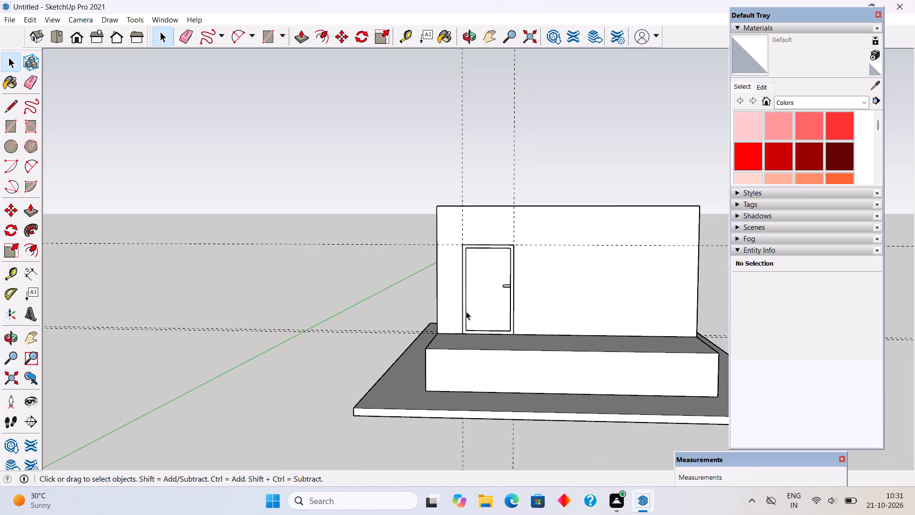
{"action": "middle_click_drag", "start_coordinate": [466, 320], "coordinate": [466, 383]}
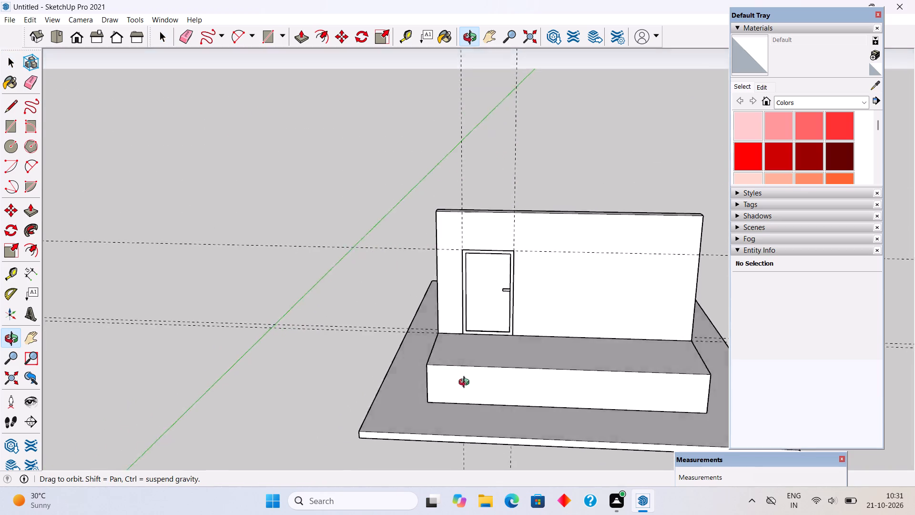
{"action": "middle_click_drag", "start_coordinate": [466, 383], "coordinate": [523, 453]}
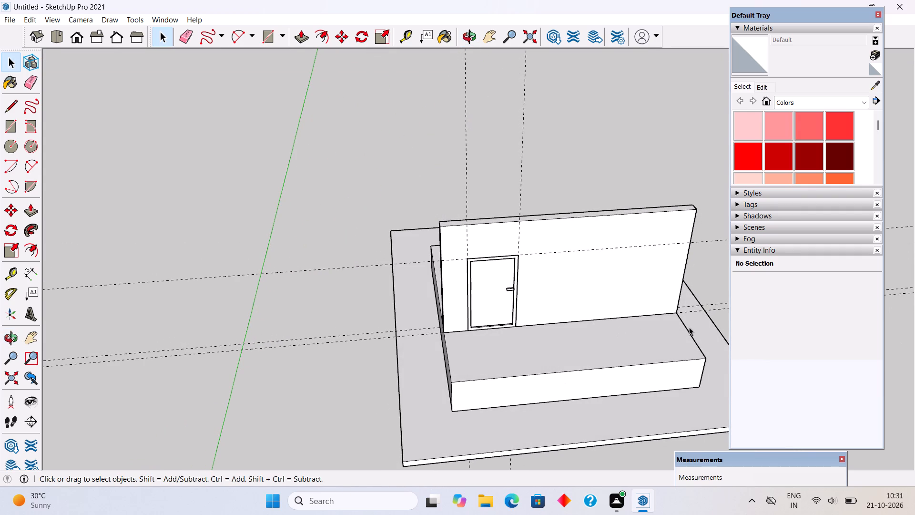
Place guides on the plinth top at the door frame's outer corner, 6' from the side edge, and 11" beyond that.
{"action": "scroll", "coordinate": [689, 327], "scroll_direction": "up", "scroll_amount": 4}
{"action": "scroll", "coordinate": [437, 313], "scroll_direction": "up", "scroll_amount": 4}
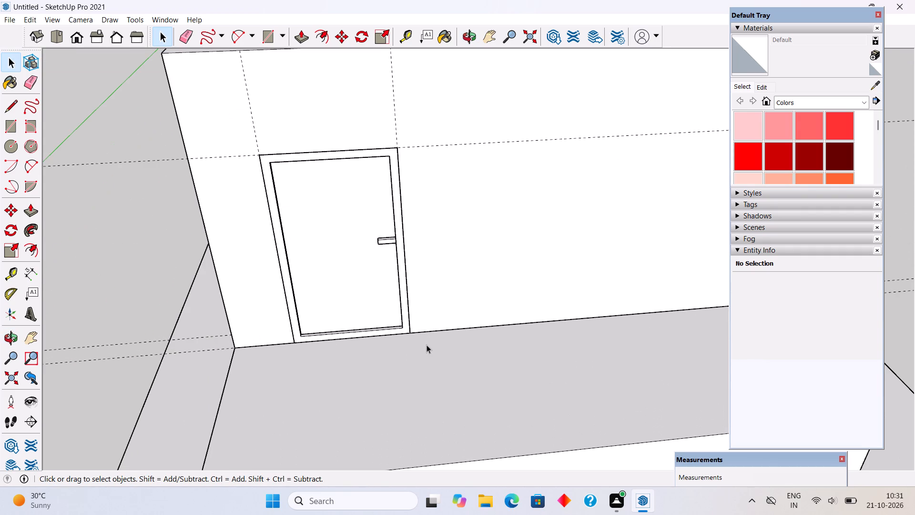
{"action": "middle_click_drag", "start_coordinate": [427, 349], "coordinate": [428, 383]}
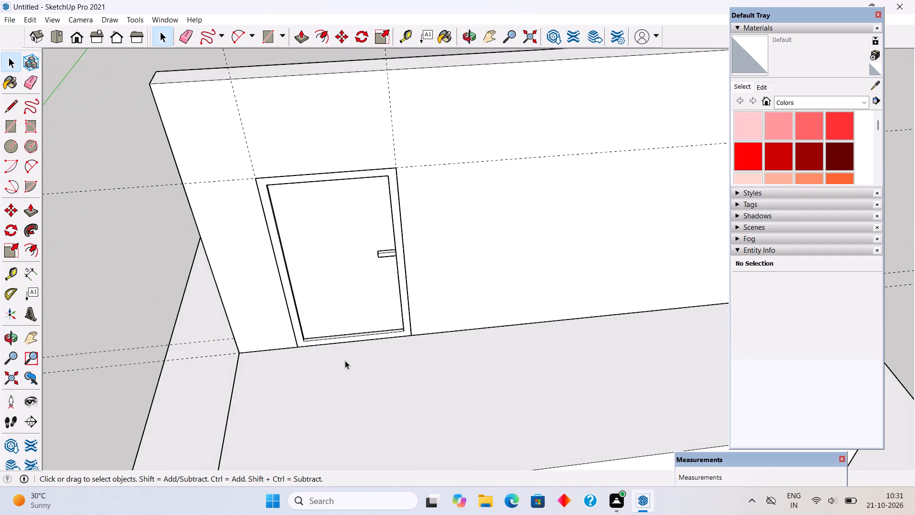
{"action": "key", "text": "t"}
{"action": "left_click", "coordinate": [232, 387]}
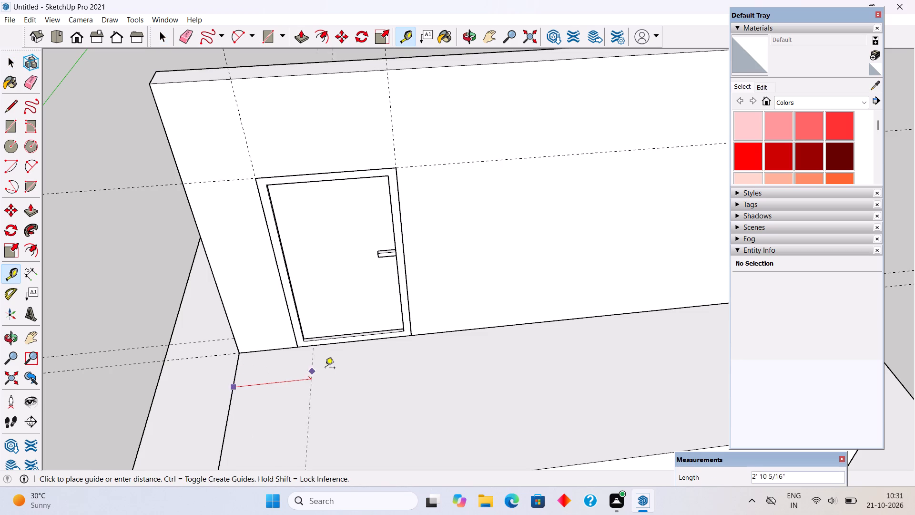
{"action": "left_click", "coordinate": [414, 337]}
{"action": "left_click", "coordinate": [418, 392]}
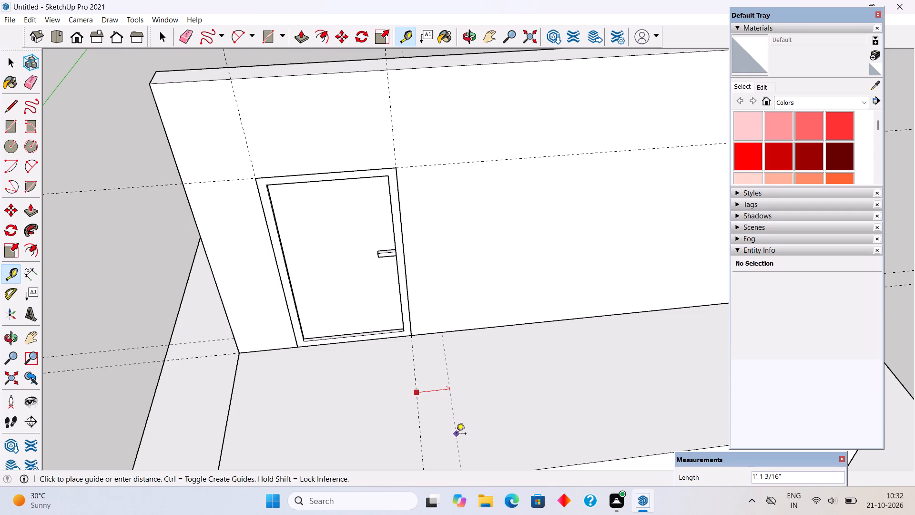
{"action": "type", "text": "11\""}
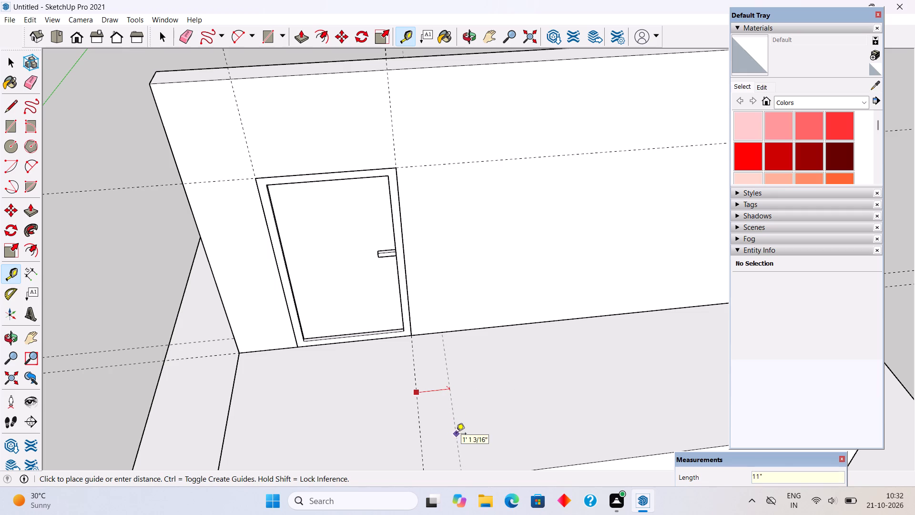
{"action": "key", "text": "Return"}
Place a guide on the plinth top 3' in from its front edge.
{"action": "scroll", "coordinate": [457, 434], "scroll_direction": "up", "scroll_amount": 1}
{"action": "scroll", "coordinate": [456, 424], "scroll_direction": "down", "scroll_amount": 2}
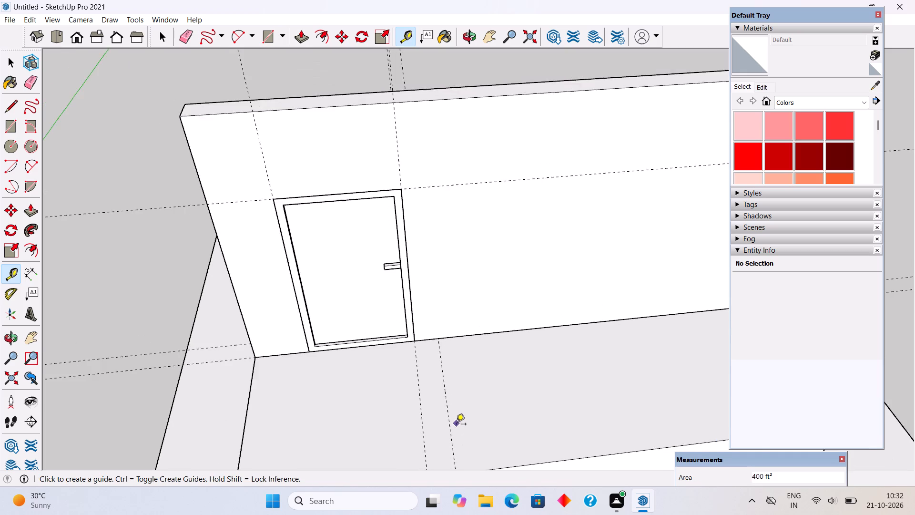
{"action": "scroll", "coordinate": [456, 424], "scroll_direction": "down", "scroll_amount": 4}
{"action": "scroll", "coordinate": [451, 461], "scroll_direction": "up", "scroll_amount": 1}
{"action": "left_click", "coordinate": [448, 461]}
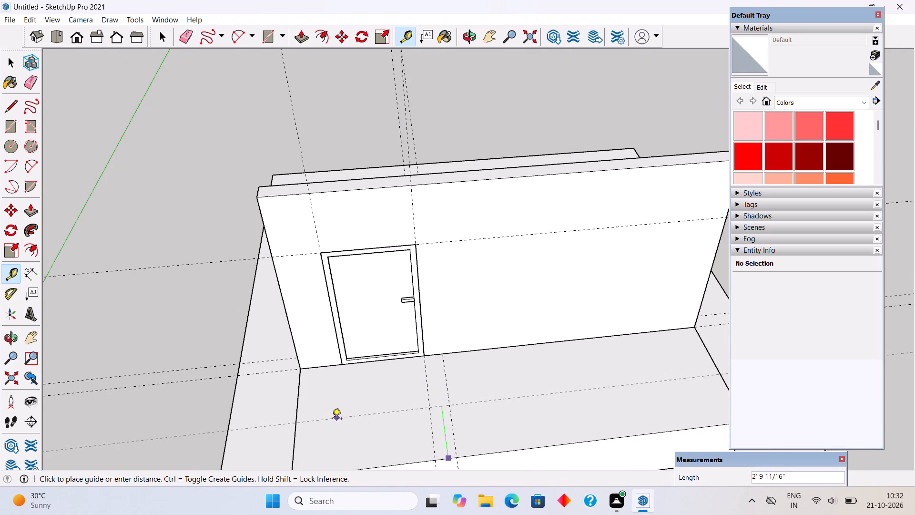
{"action": "type", "text": "3'"}
{"action": "key", "text": "Return"}
Draw an 11" by 3' rectangle between the guides and the plinth's front edge.
{"action": "key", "text": "r"}
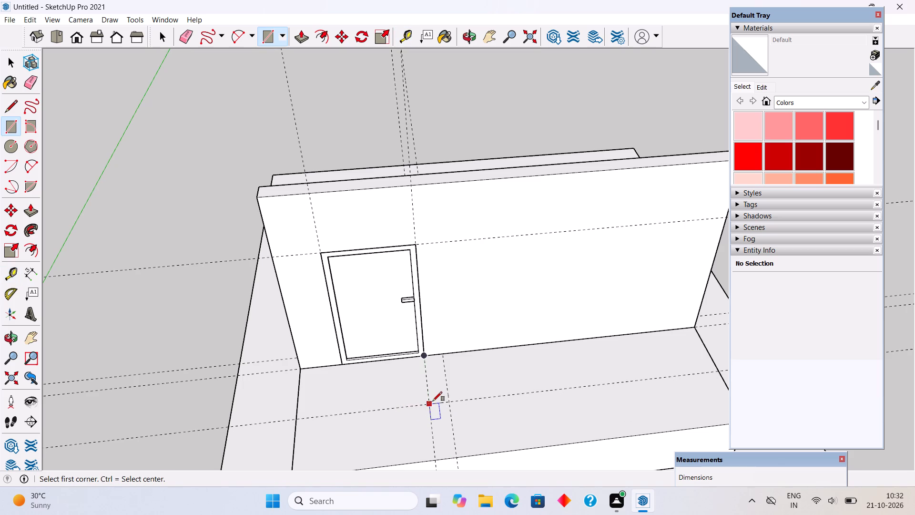
{"action": "left_click", "coordinate": [433, 401]}
{"action": "left_click", "coordinate": [459, 460]}
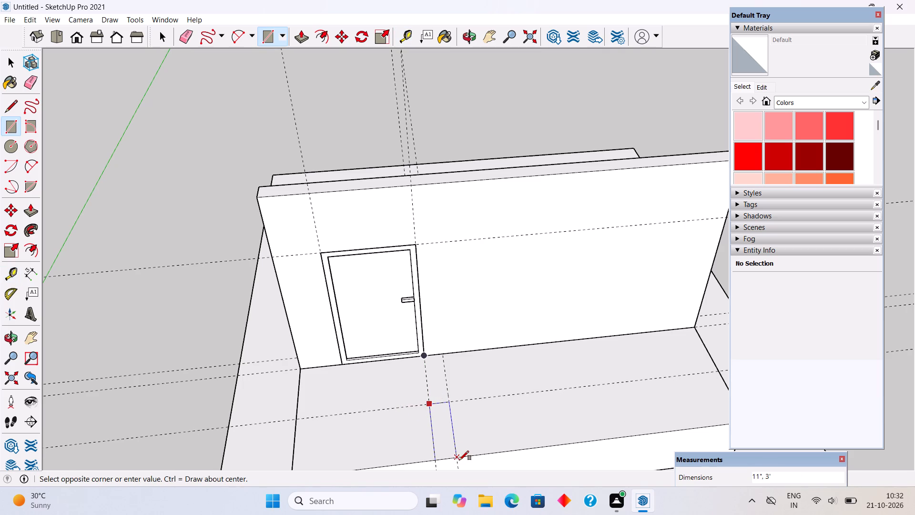
Extrude the 11" by 3' rectangle upward by 6" with Push/Pull.
{"action": "key", "text": "p"}
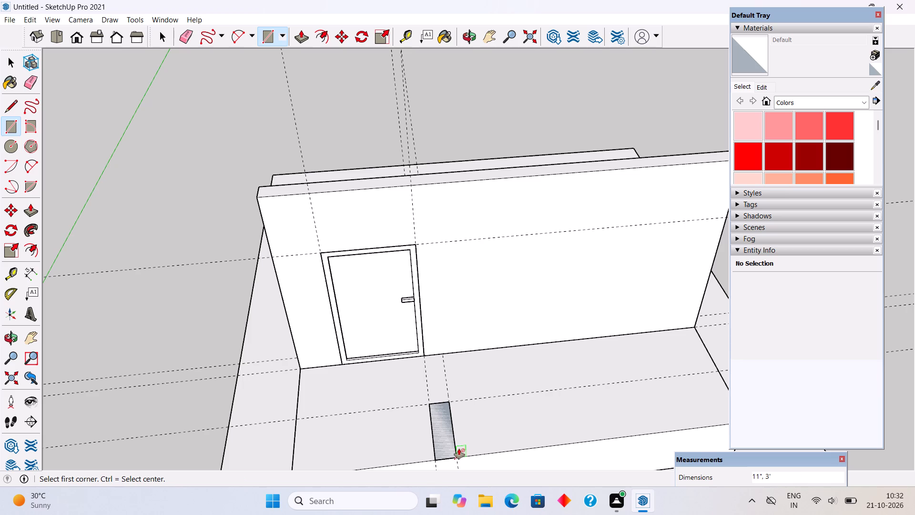
{"action": "left_click", "coordinate": [449, 445]}
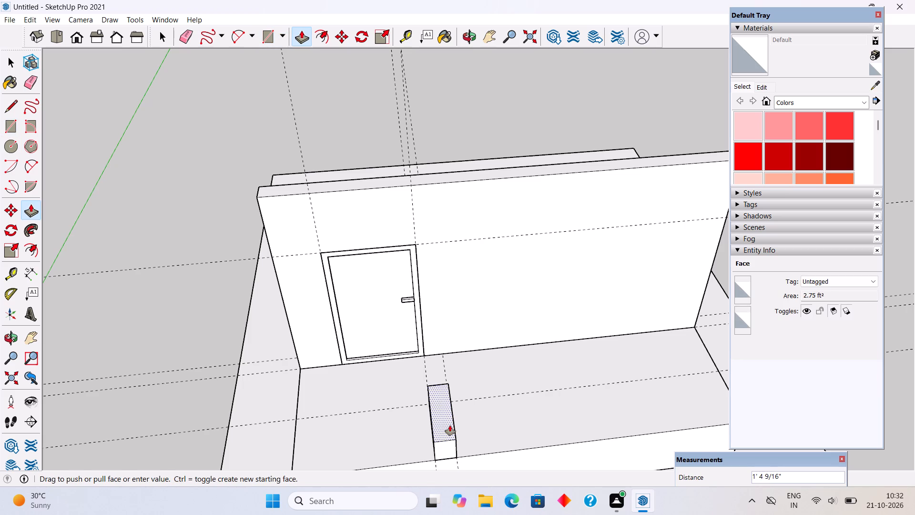
{"action": "type", "text": "6\""}
{"action": "key", "text": "Return"}
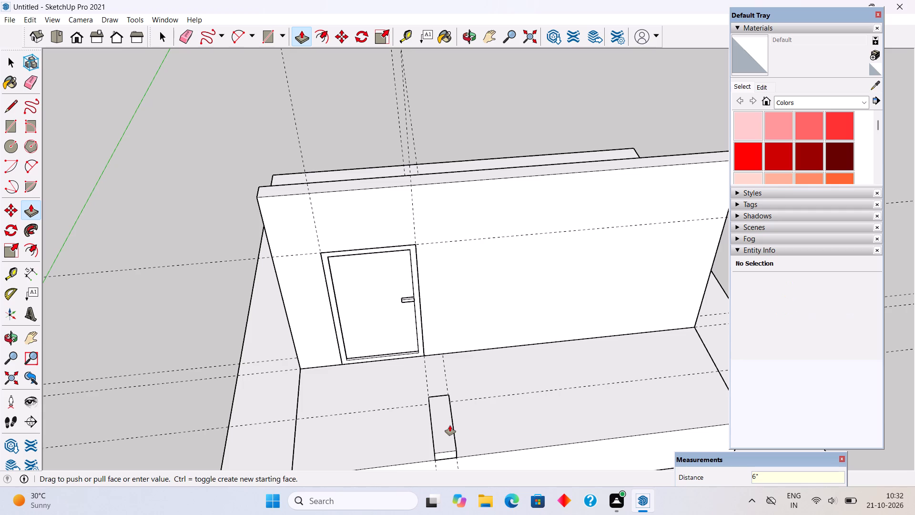
{"action": "key", "text": "space"}
Select the whole stair step block and make it a group.
{"action": "middle_click_drag", "start_coordinate": [442, 409], "coordinate": [524, 237]}
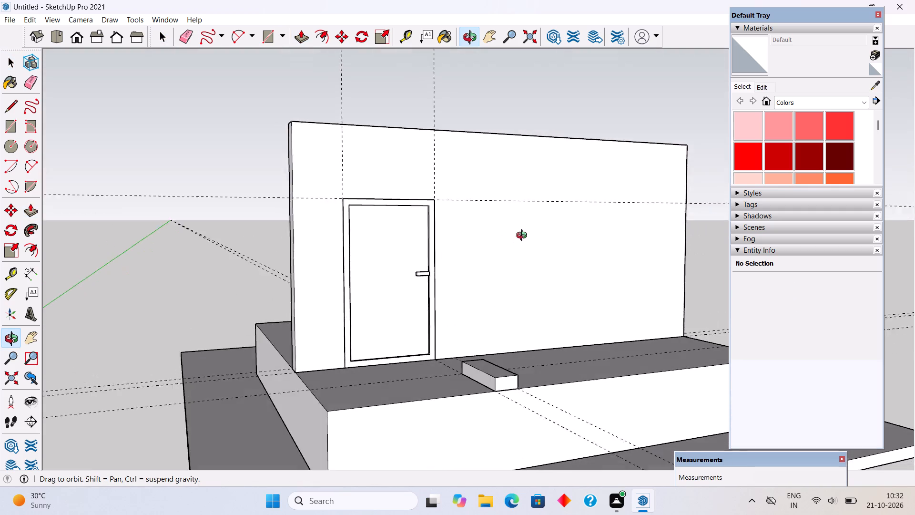
{"action": "middle_click_drag", "start_coordinate": [524, 237], "coordinate": [532, 239]}
{"action": "scroll", "coordinate": [518, 408], "scroll_direction": "up", "scroll_amount": 13}
{"action": "triple_click", "coordinate": [513, 389]}
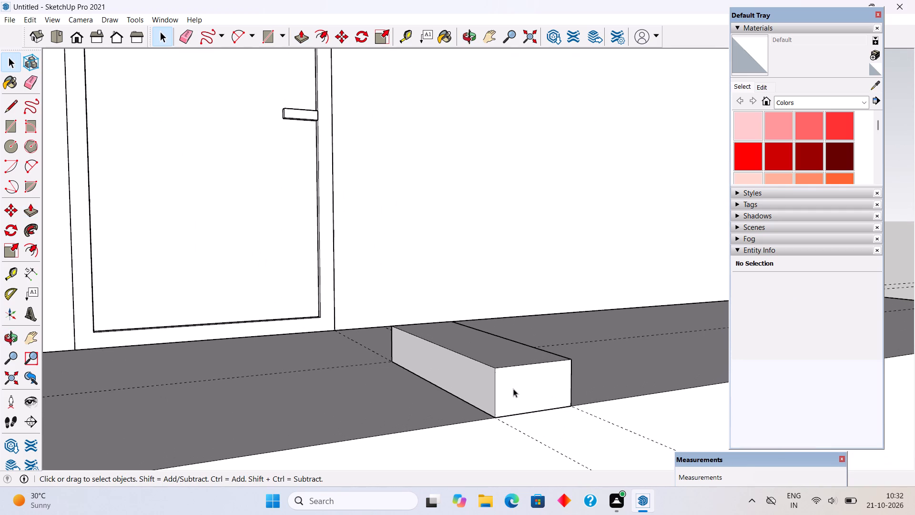
{"action": "right_click", "coordinate": [514, 389]}
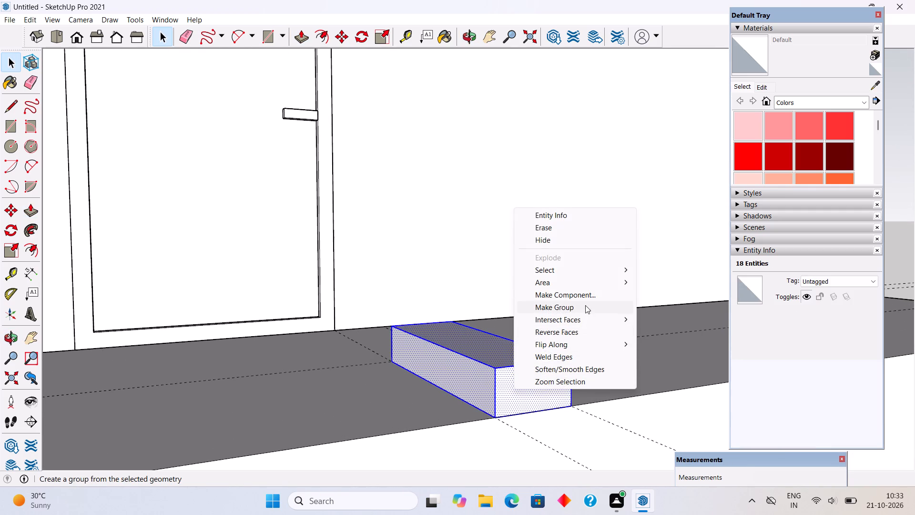
{"action": "left_click", "coordinate": [585, 305]}
Copy the step group from its lower front corner to the diagonally opposite upper front corner, and multiply the copy x9.
{"action": "middle_click_drag", "start_coordinate": [513, 408], "coordinate": [423, 406]}
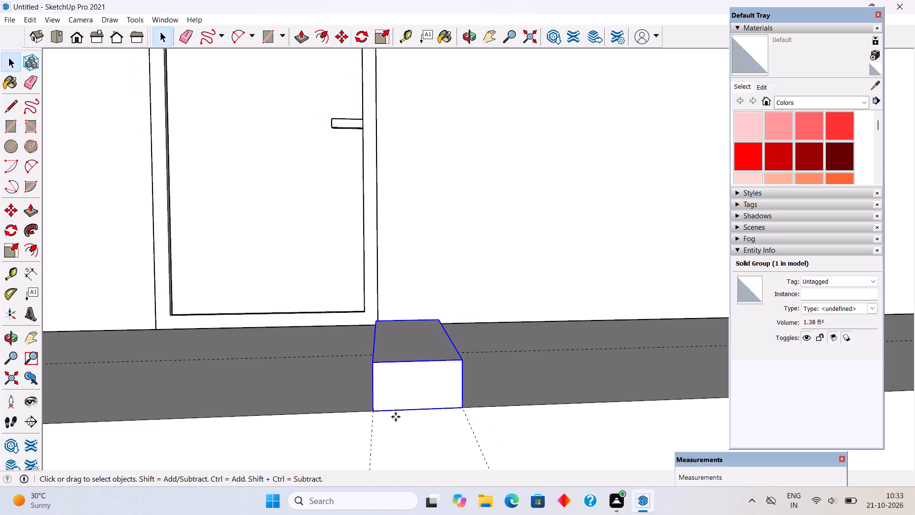
{"action": "key", "text": "m"}
{"action": "left_click", "coordinate": [375, 410]}
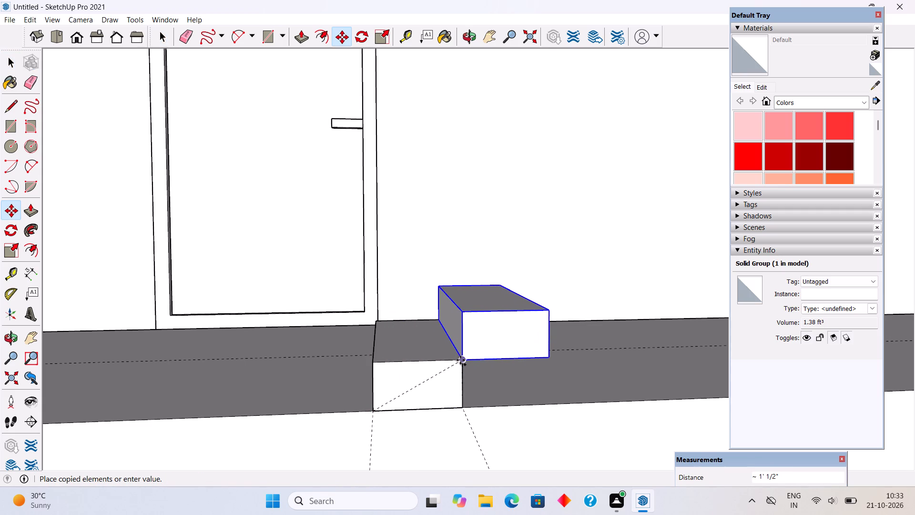
{"action": "left_click", "coordinate": [460, 360]}
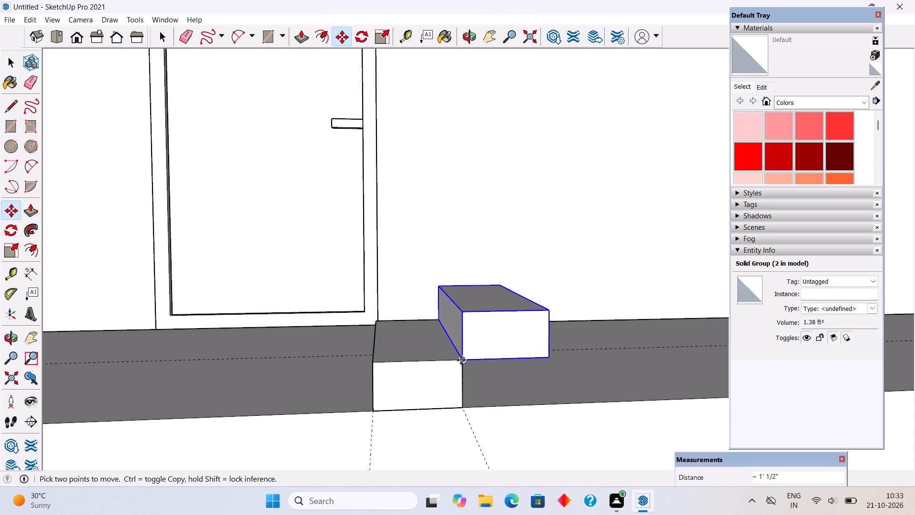
{"action": "key", "text": "x"}
{"action": "key", "text": "9"}
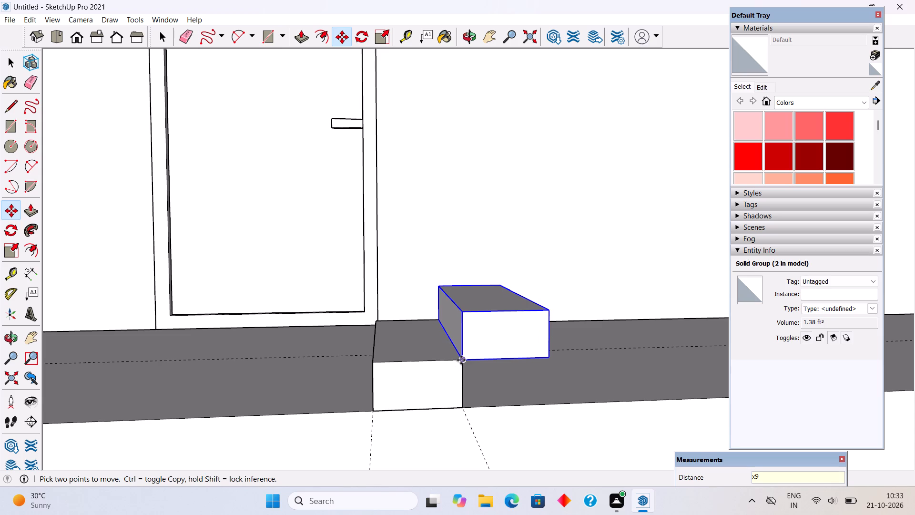
{"action": "key", "text": "Return"}
{"action": "key", "text": "space"}
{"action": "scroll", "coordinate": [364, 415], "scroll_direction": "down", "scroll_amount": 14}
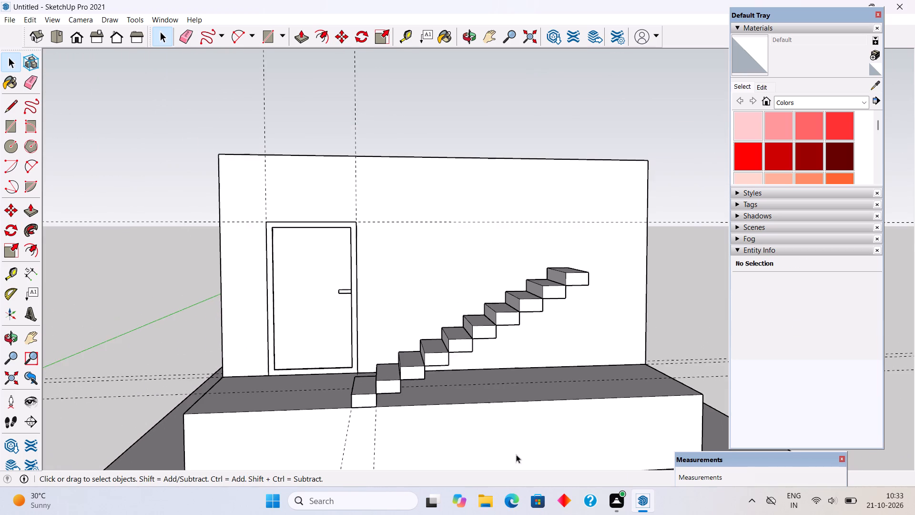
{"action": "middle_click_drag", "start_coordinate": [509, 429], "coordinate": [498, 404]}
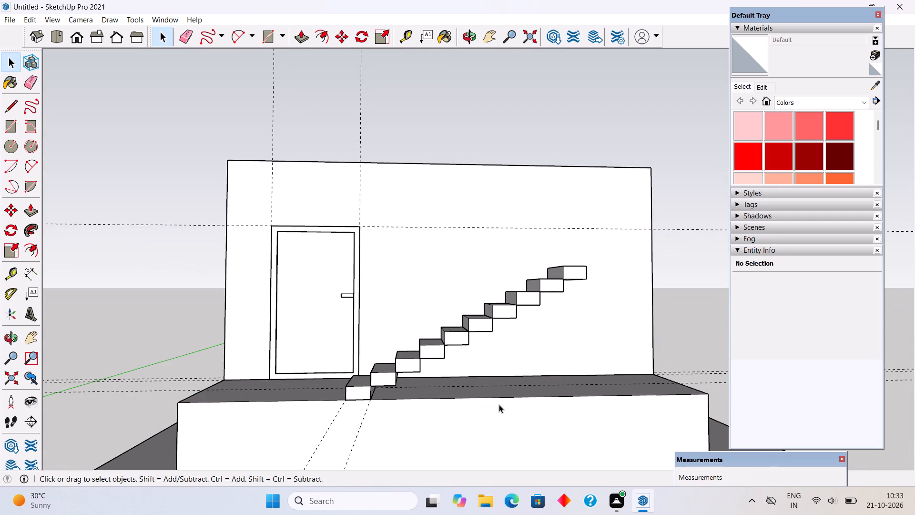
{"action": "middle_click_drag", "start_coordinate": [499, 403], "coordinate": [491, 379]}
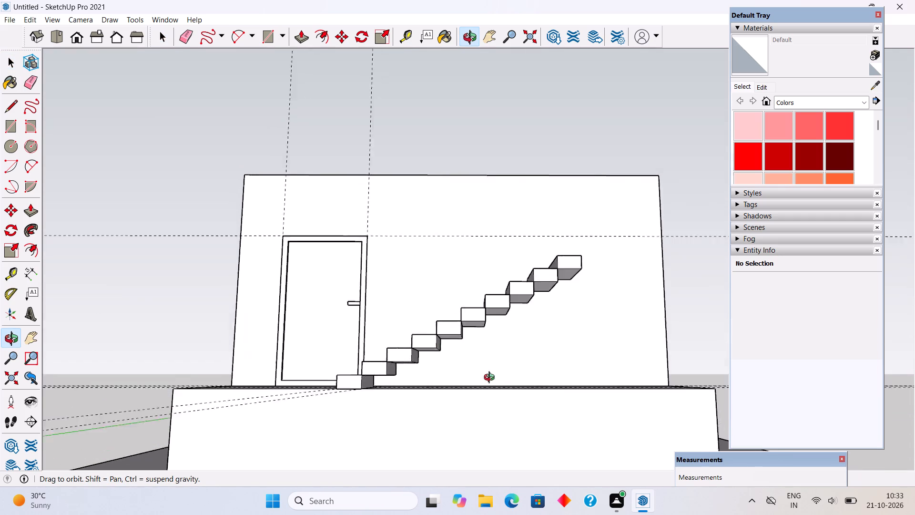
Examine the copied staircase against the wall and door from several angles.
{"action": "middle_click_drag", "start_coordinate": [491, 379], "coordinate": [540, 450]}
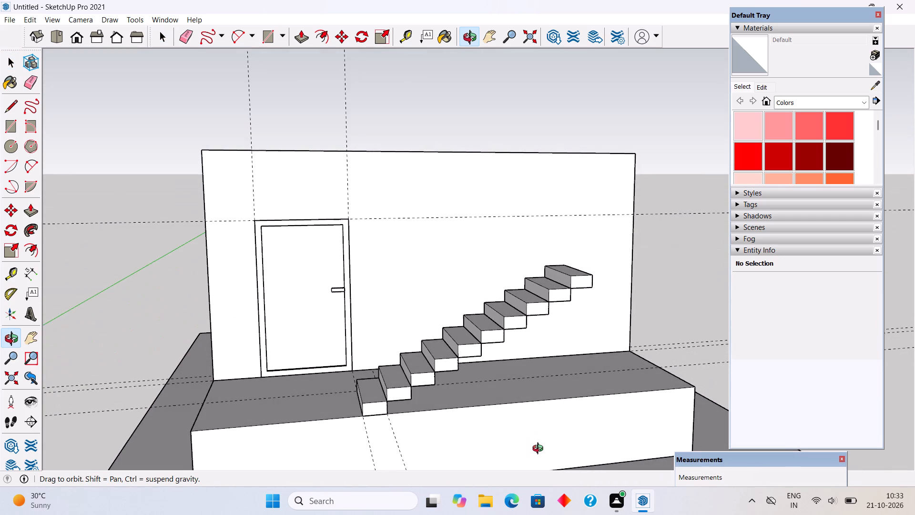
{"action": "middle_click_drag", "start_coordinate": [540, 450], "coordinate": [422, 475]}
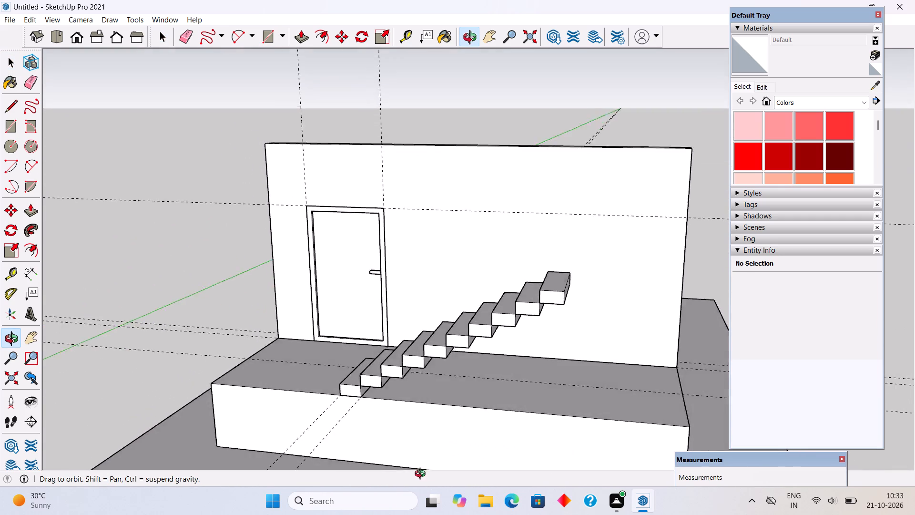
{"action": "middle_click_drag", "start_coordinate": [422, 475], "coordinate": [465, 373]}
{"action": "middle_click_drag", "start_coordinate": [458, 370], "coordinate": [564, 426]}
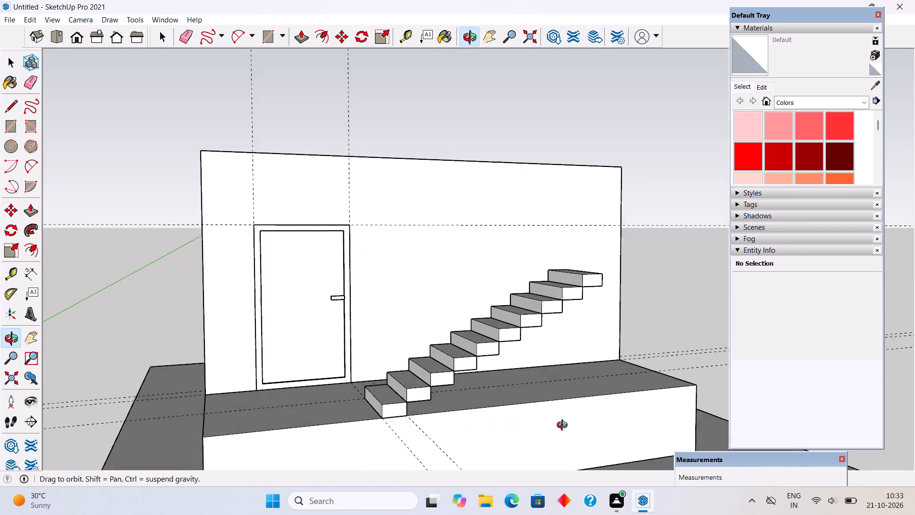
{"action": "middle_click_drag", "start_coordinate": [564, 426], "coordinate": [526, 435]}
{"action": "scroll", "coordinate": [526, 435], "scroll_direction": "down", "scroll_amount": 3}
{"action": "scroll", "coordinate": [470, 416], "scroll_direction": "down", "scroll_amount": 3}
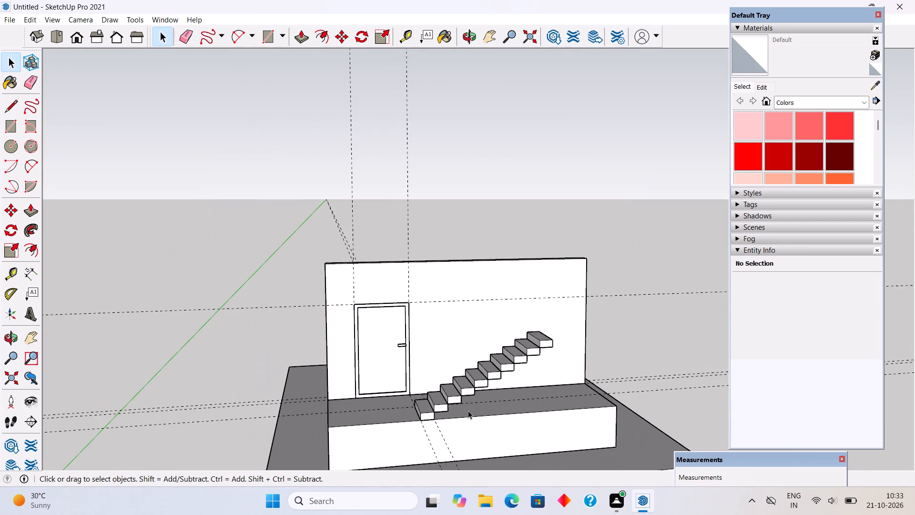
{"action": "scroll", "coordinate": [472, 417], "scroll_direction": "down", "scroll_amount": 1}
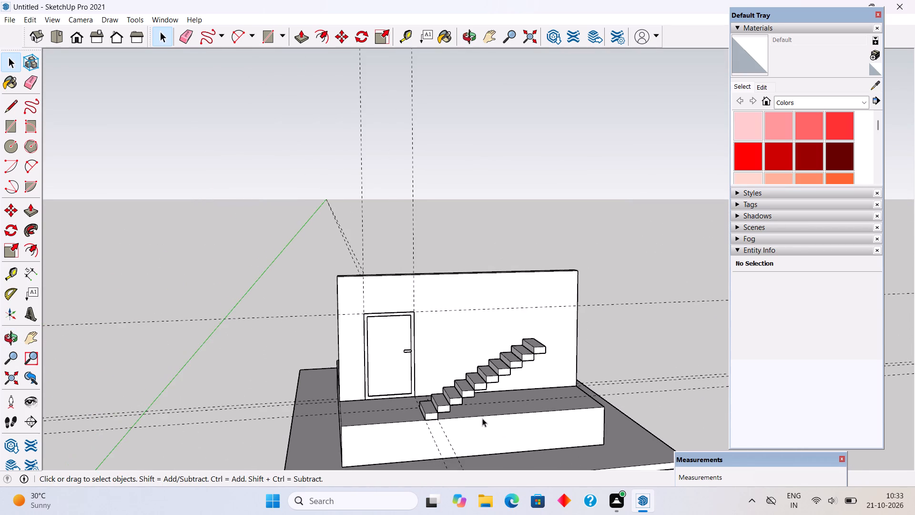
{"action": "middle_click_drag", "start_coordinate": [442, 391], "coordinate": [367, 353]}
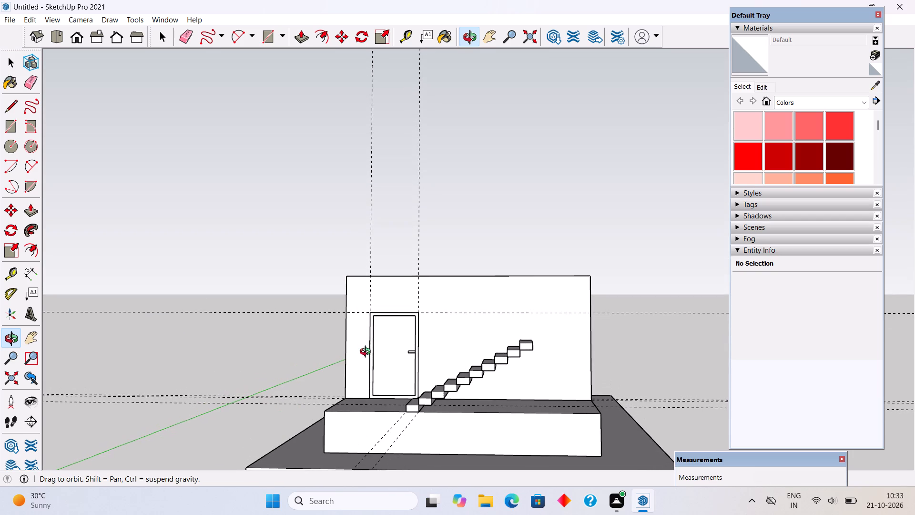
{"action": "middle_click_drag", "start_coordinate": [367, 353], "coordinate": [368, 354]}
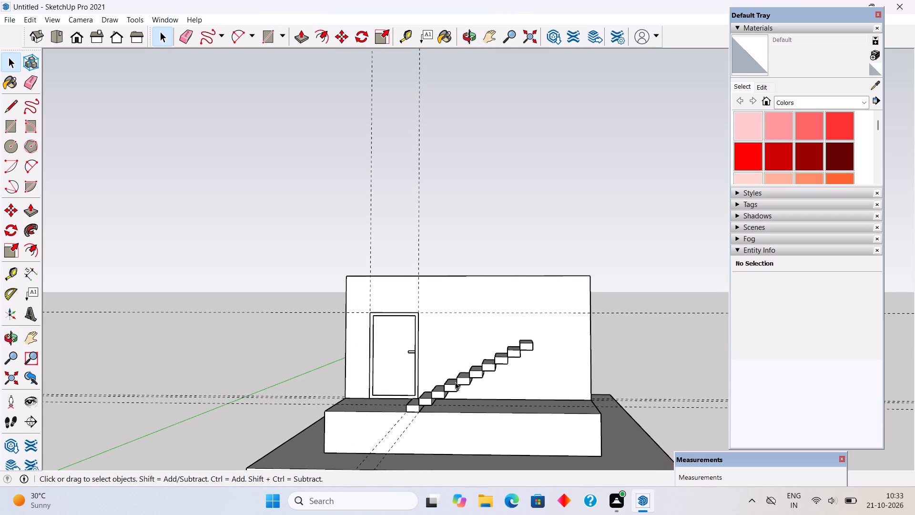
Undo the multiplied copies of the stair step group.
{"action": "key", "text": "ctrl+z"}
Open the stair step group and Push/Pull its end face facing away from the door outward by 1" and another 6".
{"action": "middle_click_drag", "start_coordinate": [402, 388], "coordinate": [351, 429]}
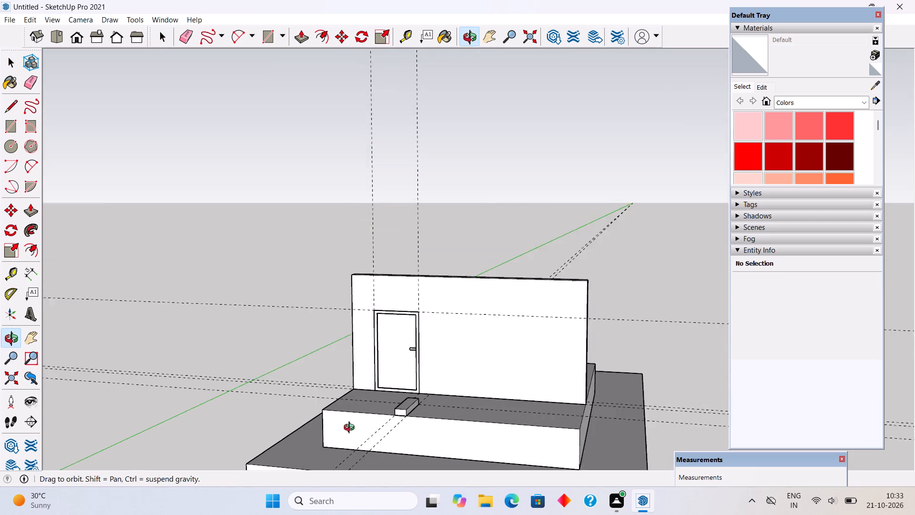
{"action": "middle_click_drag", "start_coordinate": [351, 429], "coordinate": [340, 437]}
{"action": "scroll", "coordinate": [483, 407], "scroll_direction": "up", "scroll_amount": 4}
{"action": "scroll", "coordinate": [359, 413], "scroll_direction": "up", "scroll_amount": 10}
{"action": "triple_click", "coordinate": [387, 406]}
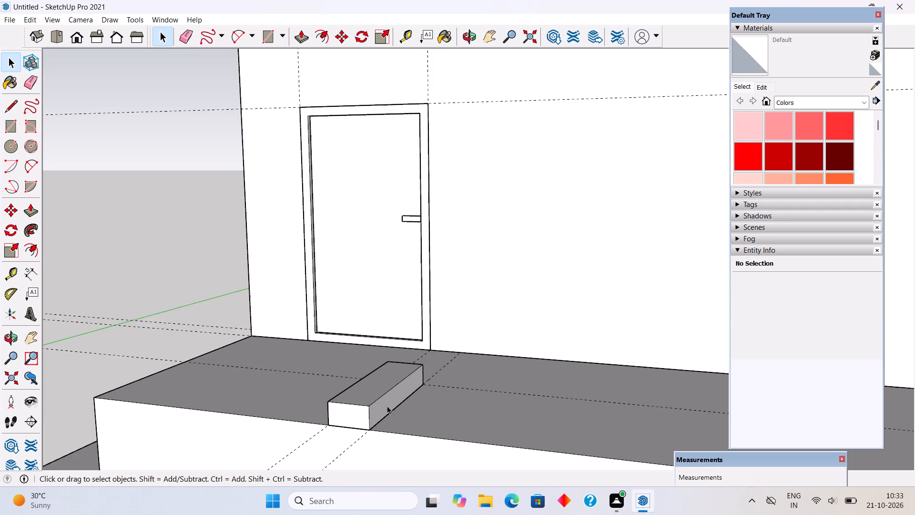
{"action": "key", "text": "p"}
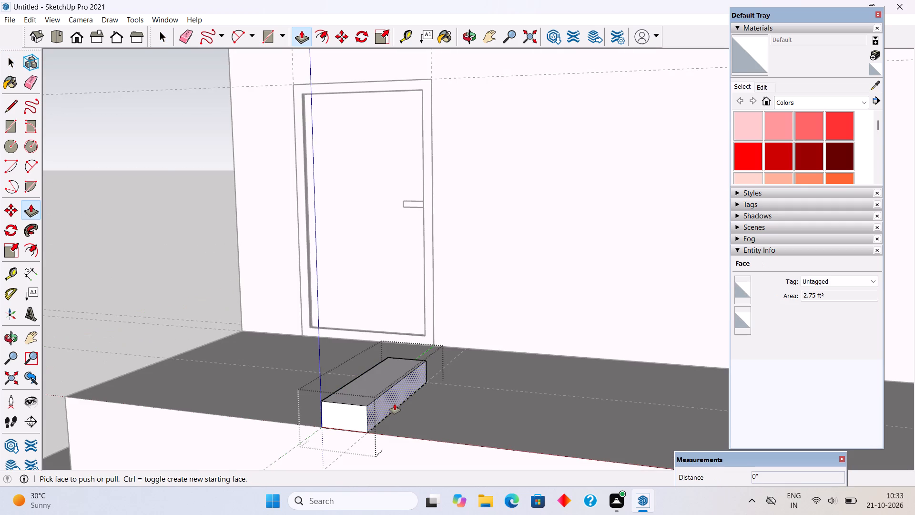
{"action": "left_click", "coordinate": [395, 404]}
{"action": "type", "text": "1\""}
{"action": "key", "text": "Return"}
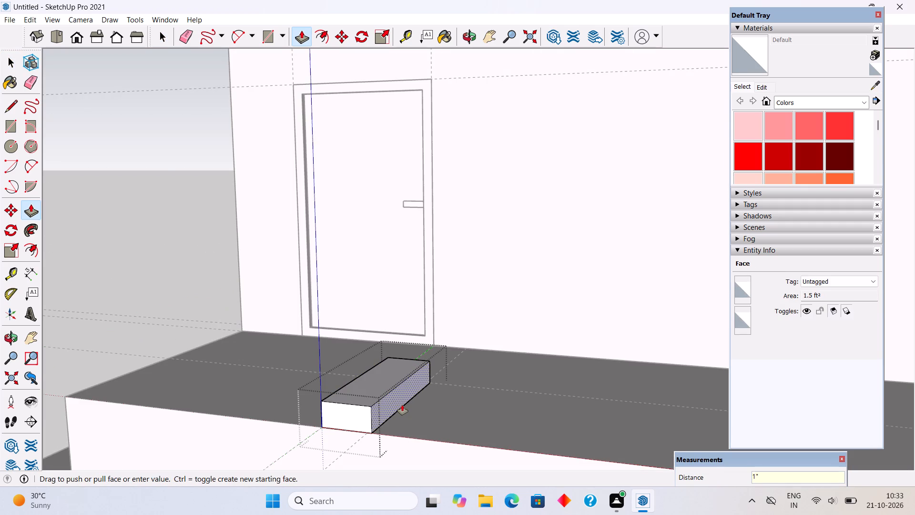
{"action": "left_click", "coordinate": [402, 405]}
{"action": "type", "text": "6\""}
{"action": "key", "text": "Return"}
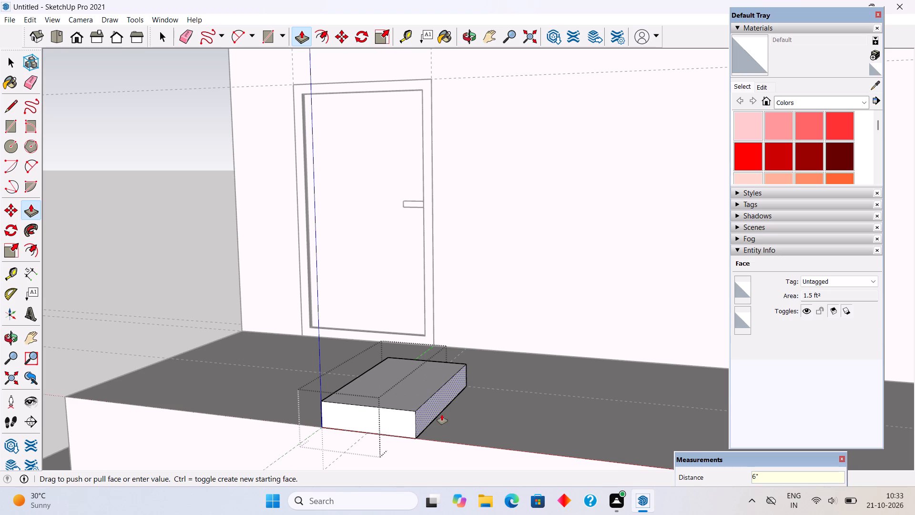
{"action": "key", "text": "space"}
Raise the top face of the stair step by 6" with Push/Pull.
{"action": "scroll", "coordinate": [435, 415], "scroll_direction": "down", "scroll_amount": 5}
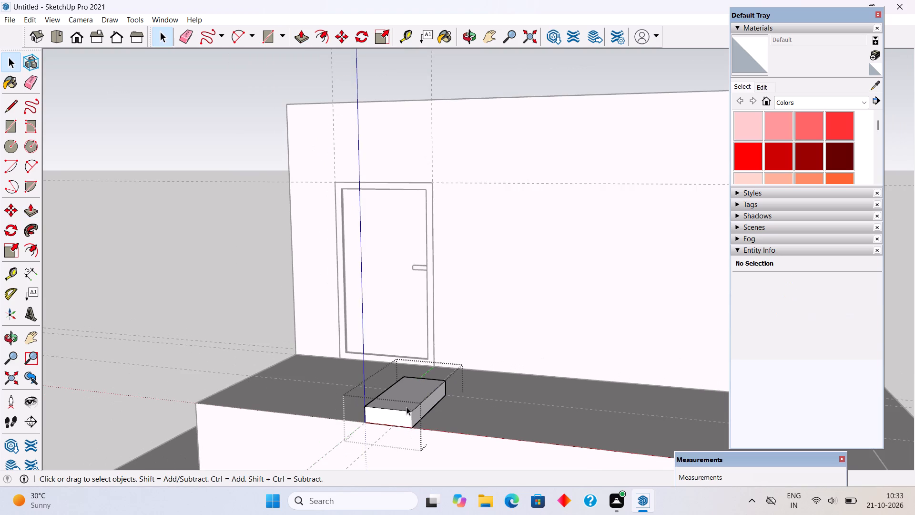
{"action": "middle_click_drag", "start_coordinate": [407, 406], "coordinate": [404, 492]}
{"action": "left_click", "coordinate": [401, 427]}
{"action": "key", "text": "p"}
{"action": "left_click", "coordinate": [401, 427]}
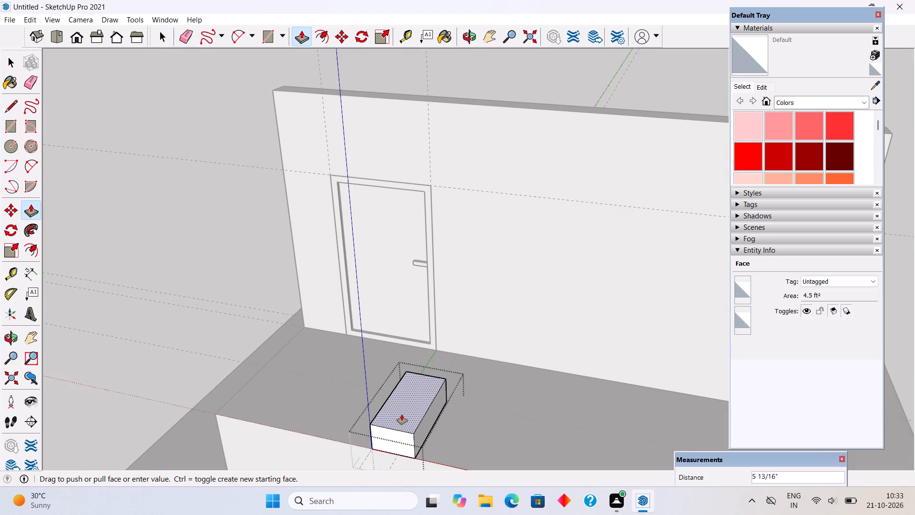
{"action": "type", "text": "6\""}
{"action": "key", "text": "Return"}
{"action": "key", "text": "space"}
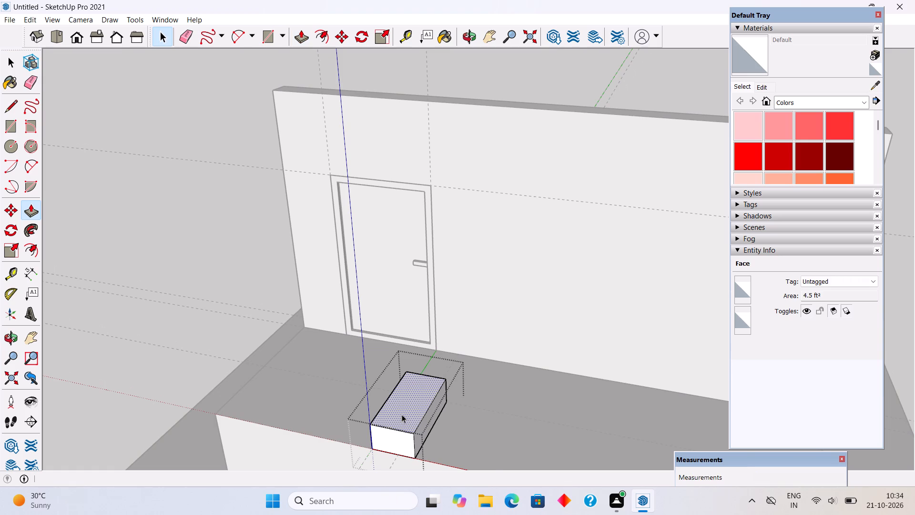
Lower the top face of the stair step by 3" with Push/Pull and exit the group.
{"action": "scroll", "coordinate": [402, 414], "scroll_direction": "down", "scroll_amount": 4}
{"action": "middle_click_drag", "start_coordinate": [396, 415], "coordinate": [528, 299]}
{"action": "middle_click_drag", "start_coordinate": [499, 368], "coordinate": [499, 395]}
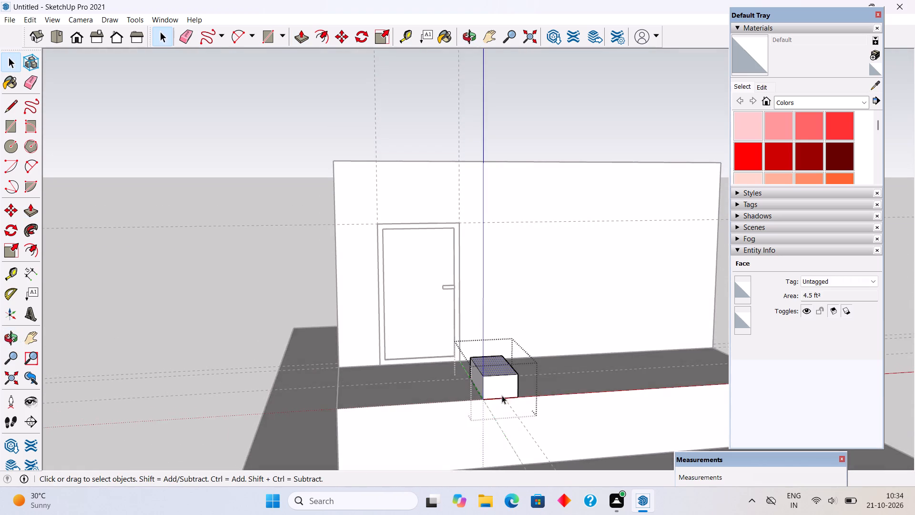
{"action": "scroll", "coordinate": [507, 371], "scroll_direction": "up", "scroll_amount": 4}
{"action": "key", "text": "p"}
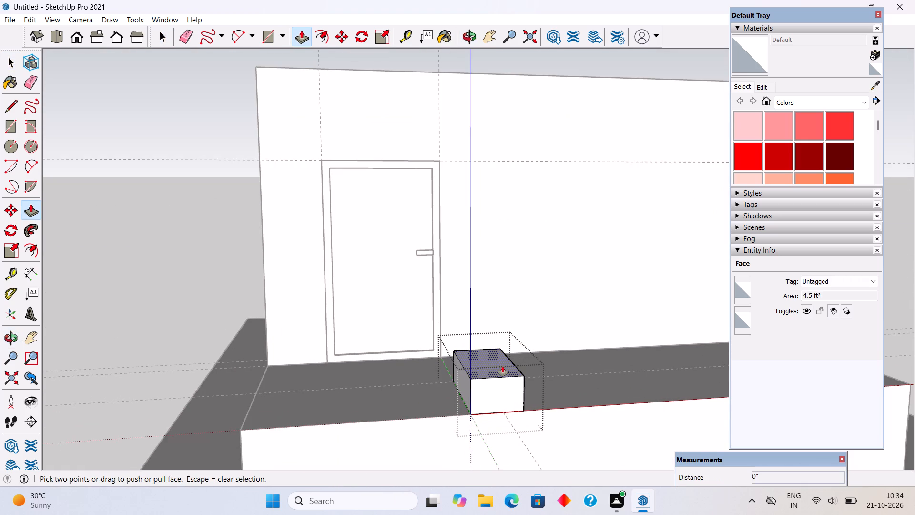
{"action": "left_click", "coordinate": [503, 366]}
{"action": "type", "text": "3\""}
{"action": "key", "text": "Return"}
{"action": "key", "text": "space"}
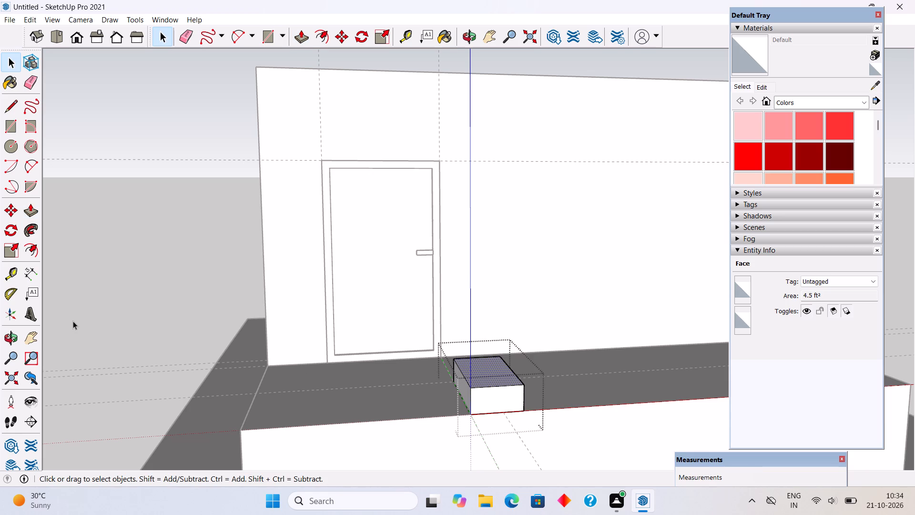
{"action": "left_click", "coordinate": [73, 321]}
Copy the step group from its lower front corner to the midpoint of its upper front edge, and multiply the copy x6.
{"action": "left_click", "coordinate": [472, 395]}
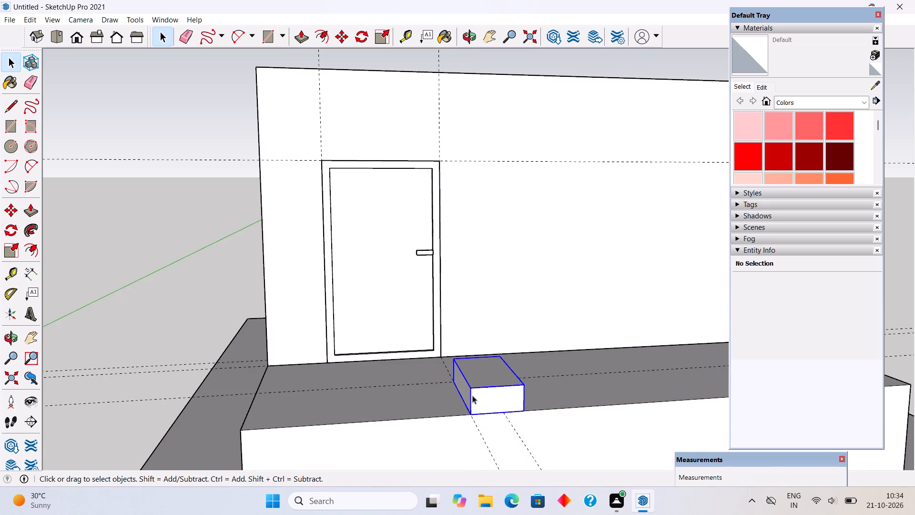
{"action": "key", "text": "m"}
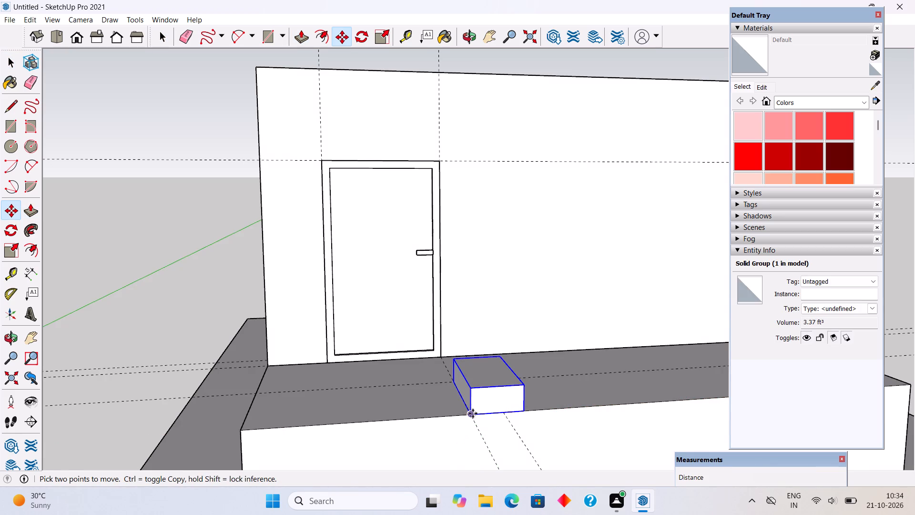
{"action": "left_click", "coordinate": [473, 413]}
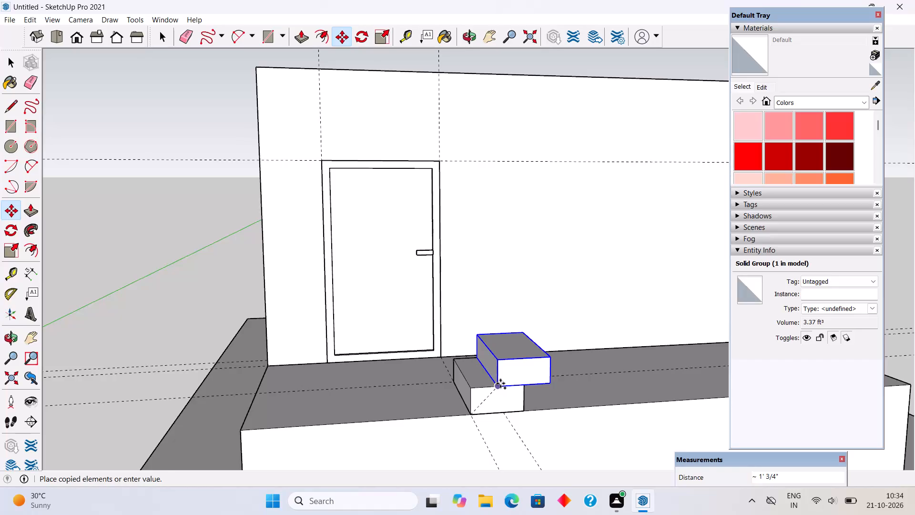
{"action": "left_click", "coordinate": [500, 383]}
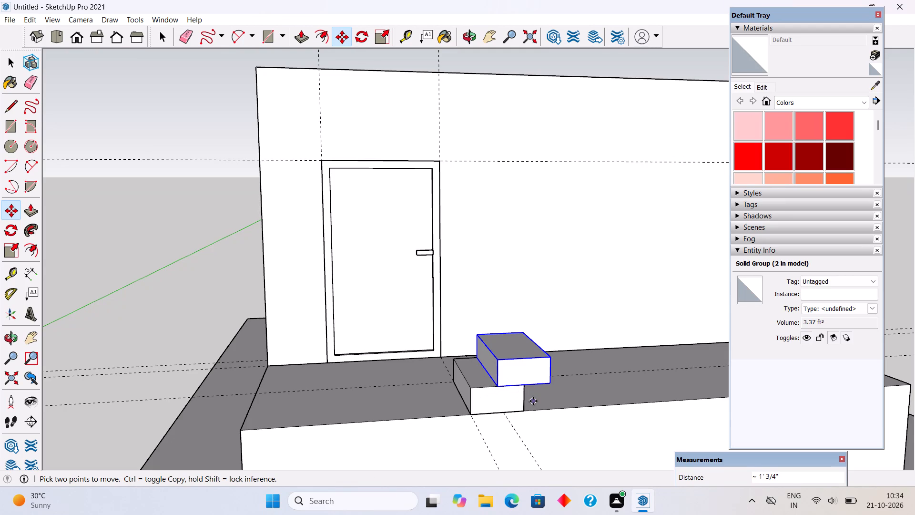
{"action": "key", "text": "x"}
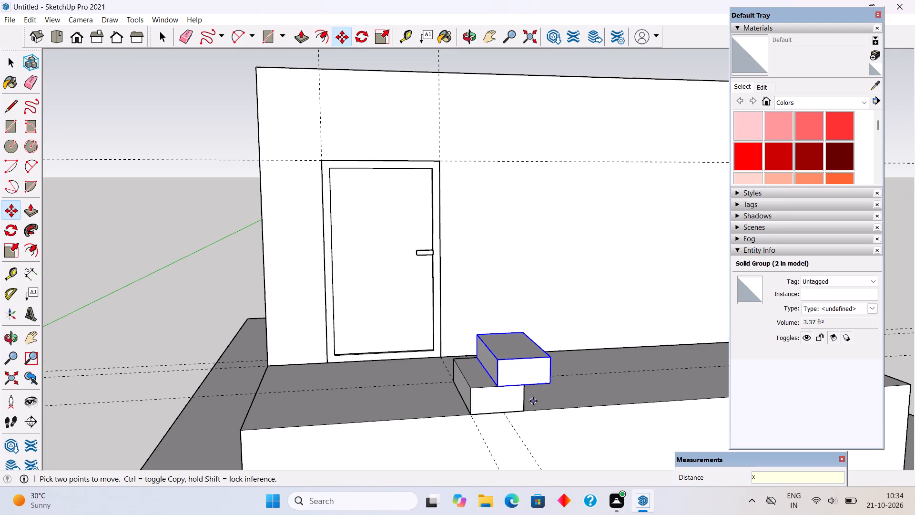
{"action": "key", "text": "6"}
{"action": "key", "text": "Return"}
{"action": "scroll", "coordinate": [430, 413], "scroll_direction": "down", "scroll_amount": 8}
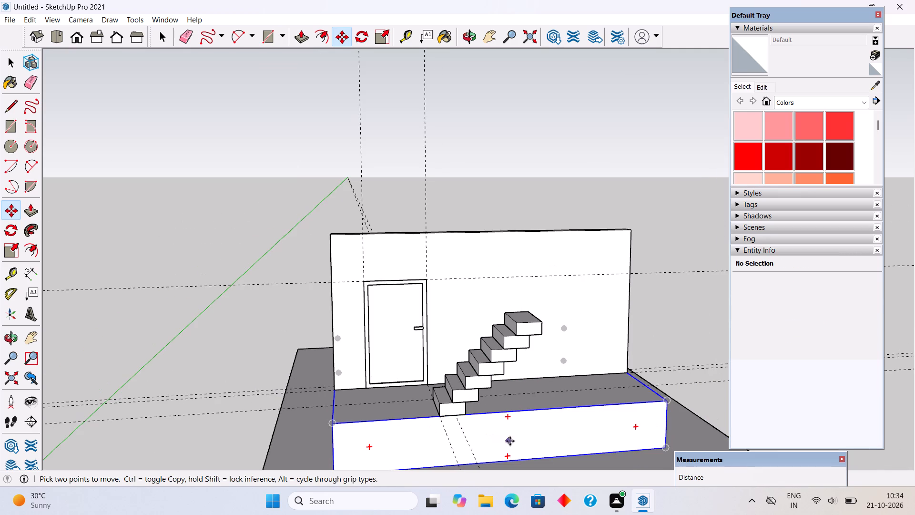
{"action": "key", "text": "space"}
Examine the new staircase from the front, the side and below.
{"action": "middle_click_drag", "start_coordinate": [488, 369], "coordinate": [332, 256]}
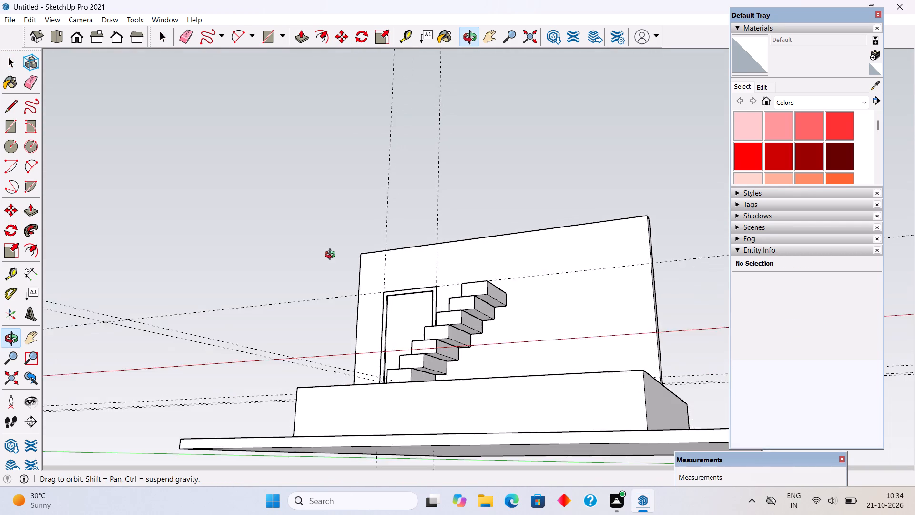
{"action": "middle_click_drag", "start_coordinate": [332, 256], "coordinate": [344, 261]}
{"action": "scroll", "coordinate": [422, 399], "scroll_direction": "up", "scroll_amount": 1}
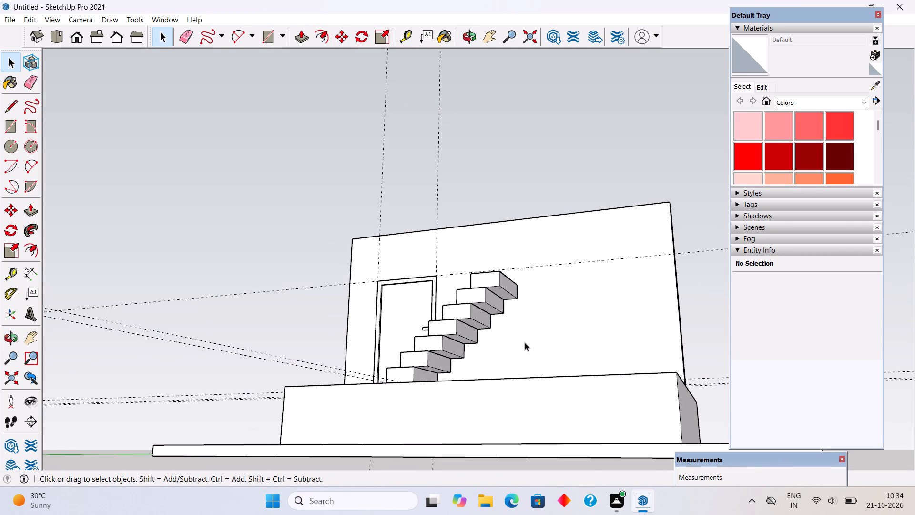
{"action": "scroll", "coordinate": [519, 327], "scroll_direction": "down", "scroll_amount": 4}
{"action": "middle_click_drag", "start_coordinate": [527, 302], "coordinate": [345, 384]}
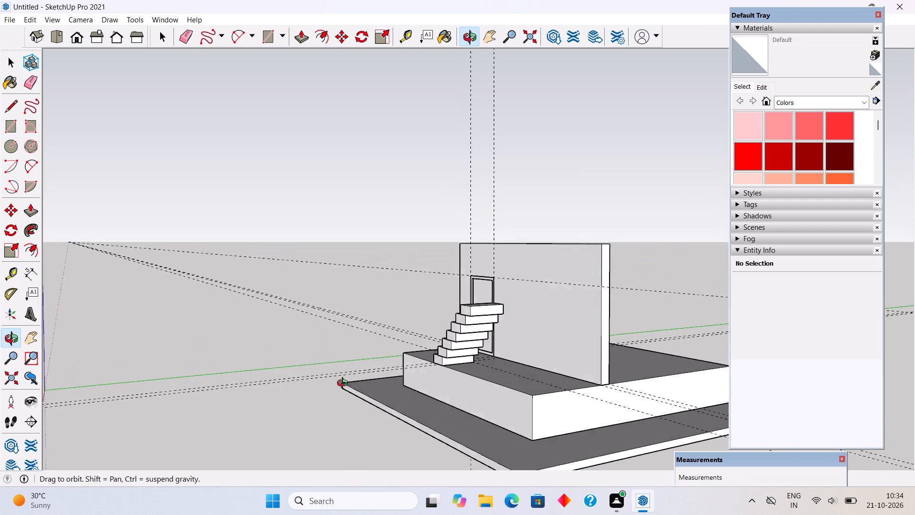
{"action": "middle_click_drag", "start_coordinate": [345, 384], "coordinate": [339, 386]}
{"action": "scroll", "coordinate": [396, 450], "scroll_direction": "up", "scroll_amount": 5}
{"action": "scroll", "coordinate": [596, 309], "scroll_direction": "up", "scroll_amount": 3}
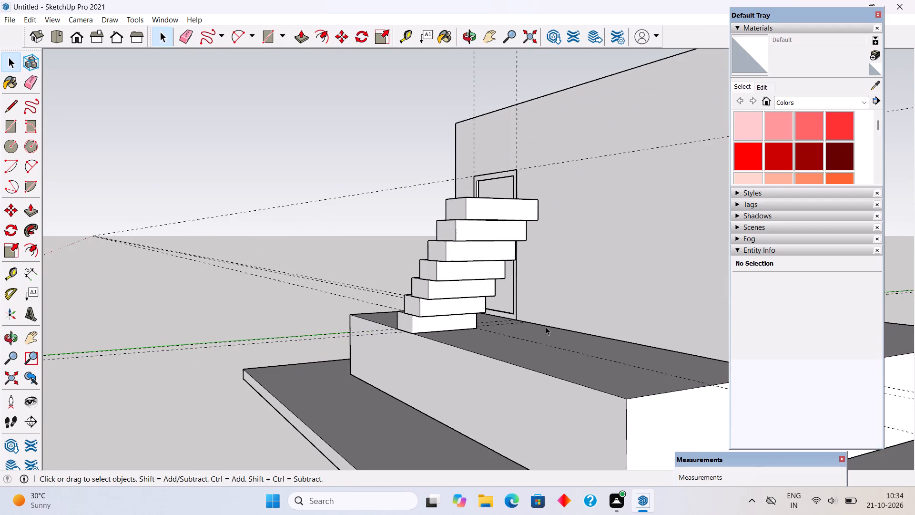
{"action": "middle_click_drag", "start_coordinate": [482, 348], "coordinate": [706, 296]}
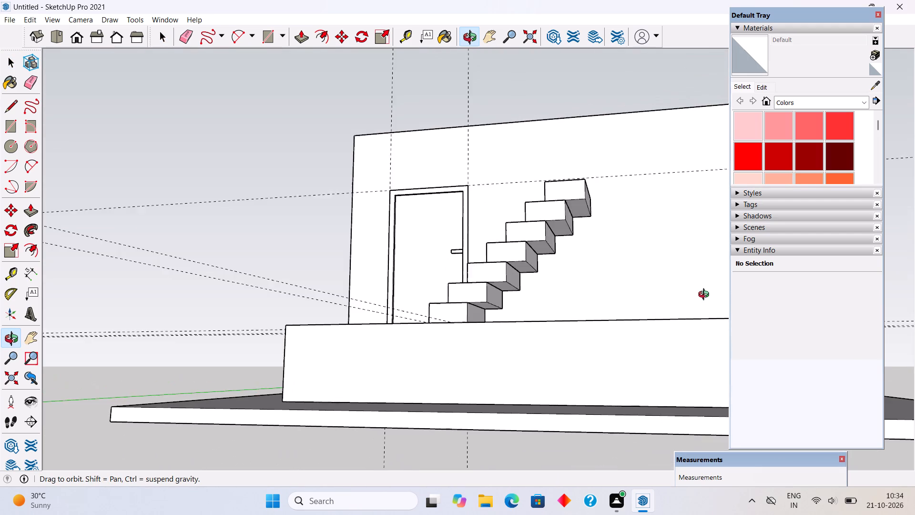
{"action": "middle_click_drag", "start_coordinate": [706, 296], "coordinate": [708, 336]}
Draw a sloped line along the staircase's wall side from the bottom step's lower rear corner to the top step's lower rear corner.
{"action": "scroll", "coordinate": [479, 314], "scroll_direction": "up", "scroll_amount": 1}
{"action": "middle_click_drag", "start_coordinate": [479, 314], "coordinate": [475, 263]}
{"action": "scroll", "coordinate": [517, 327], "scroll_direction": "up", "scroll_amount": 5}
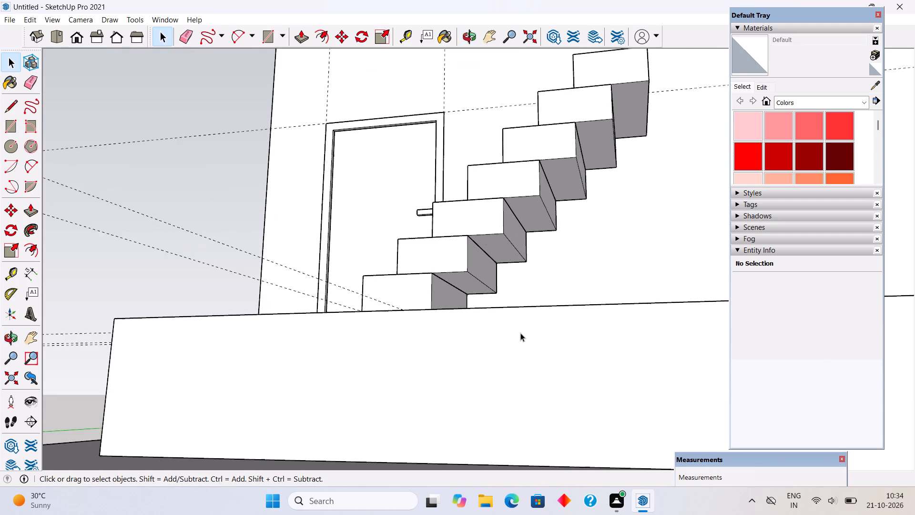
{"action": "scroll", "coordinate": [532, 289], "scroll_direction": "up", "scroll_amount": 2}
{"action": "middle_click_drag", "start_coordinate": [532, 294], "coordinate": [526, 344]}
{"action": "middle_click_drag", "start_coordinate": [514, 317], "coordinate": [509, 293]}
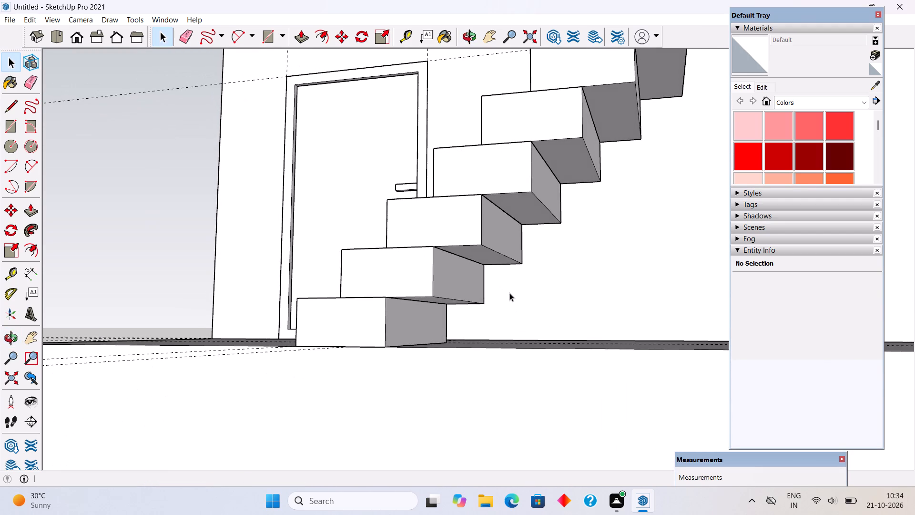
{"action": "key", "text": "l"}
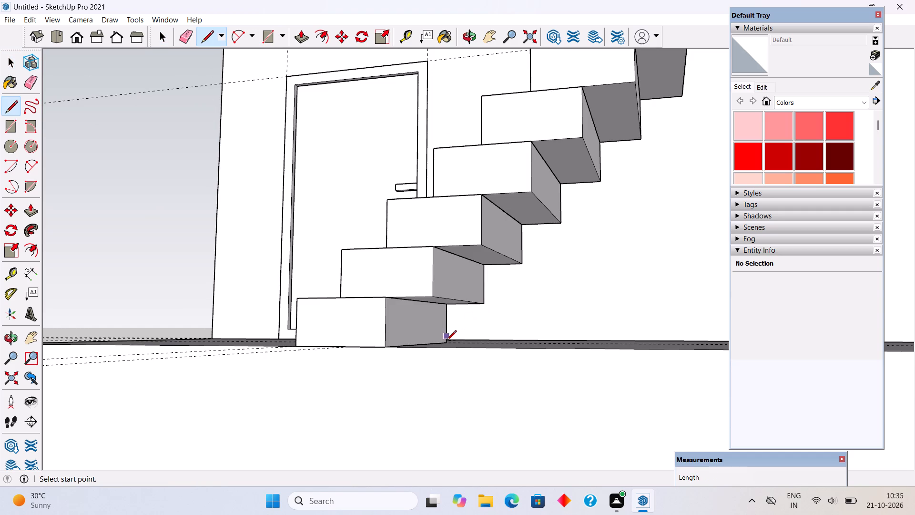
{"action": "left_click", "coordinate": [447, 341]}
{"action": "scroll", "coordinate": [510, 247], "scroll_direction": "down", "scroll_amount": 7}
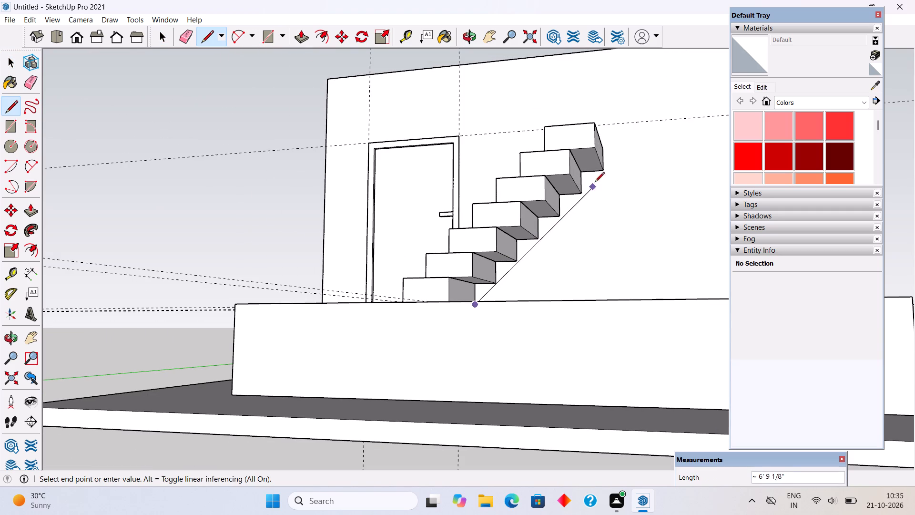
{"action": "left_click", "coordinate": [605, 170]}
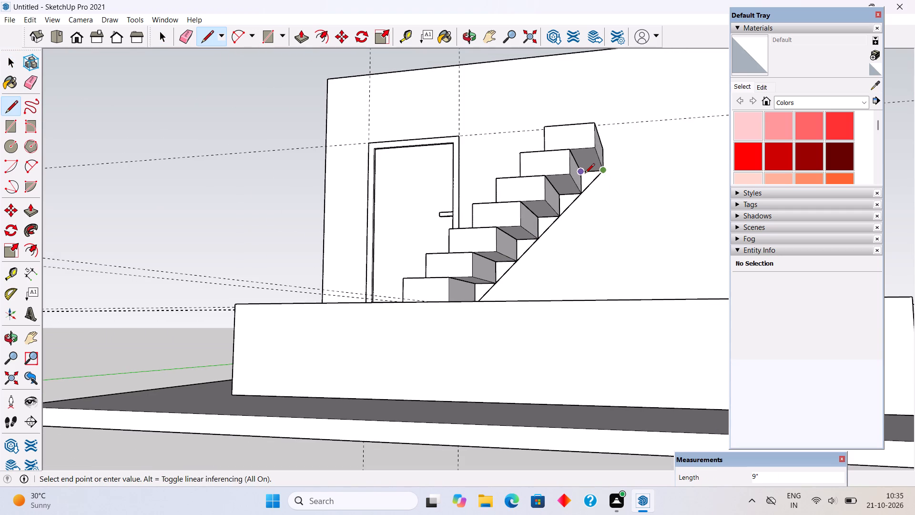
Close the triangle beneath the top step with 9" edges and draw the 9" vertical edge of the triangular gap below it.
{"action": "left_click", "coordinate": [582, 173]}
{"action": "left_click", "coordinate": [586, 192]}
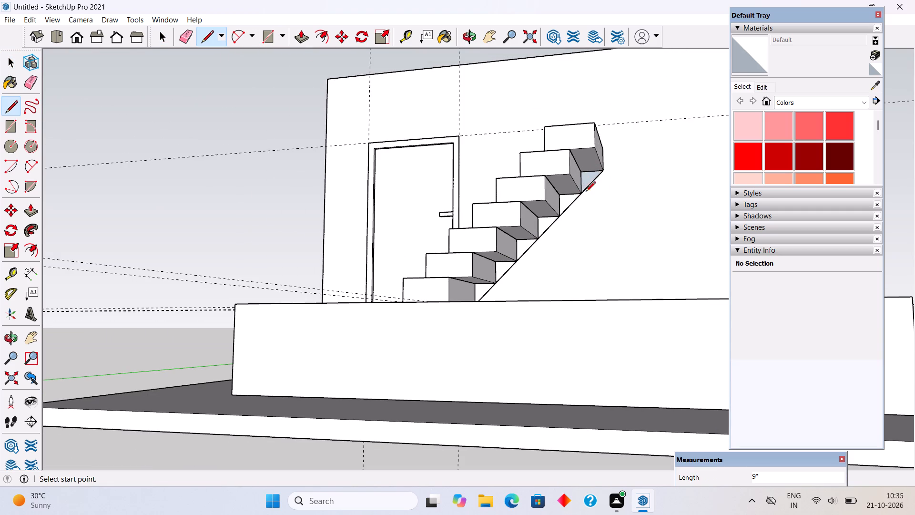
{"action": "left_click", "coordinate": [559, 199]}
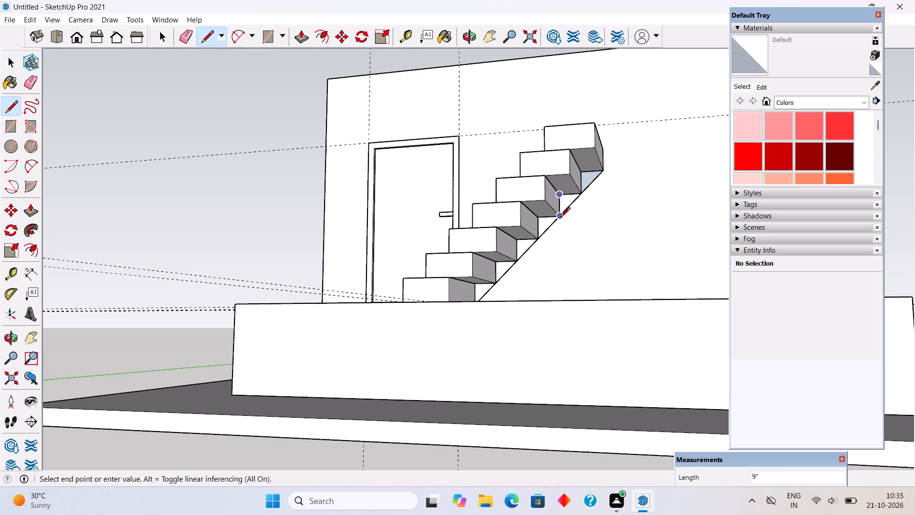
{"action": "left_click", "coordinate": [560, 218]}
{"action": "scroll", "coordinate": [571, 195], "scroll_direction": "up", "scroll_amount": 10}
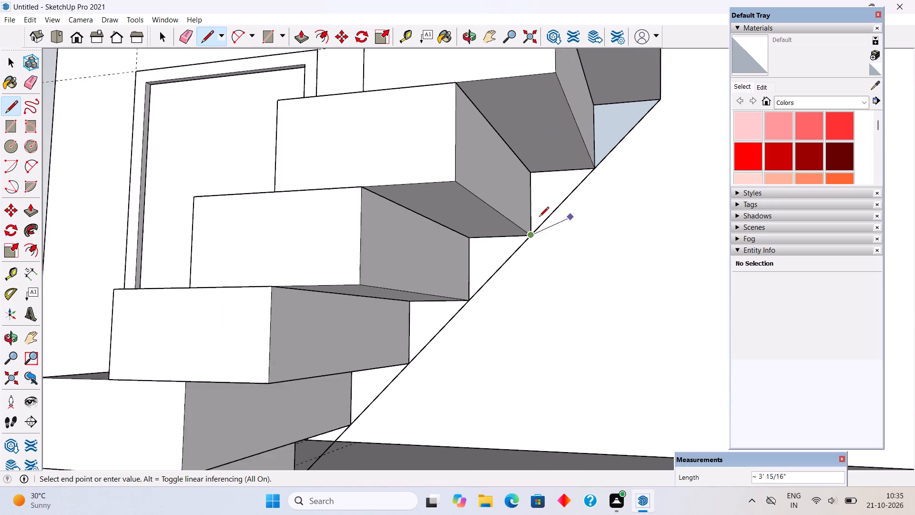
{"action": "scroll", "coordinate": [539, 217], "scroll_direction": "up", "scroll_amount": 4}
{"action": "scroll", "coordinate": [540, 163], "scroll_direction": "up", "scroll_amount": 3}
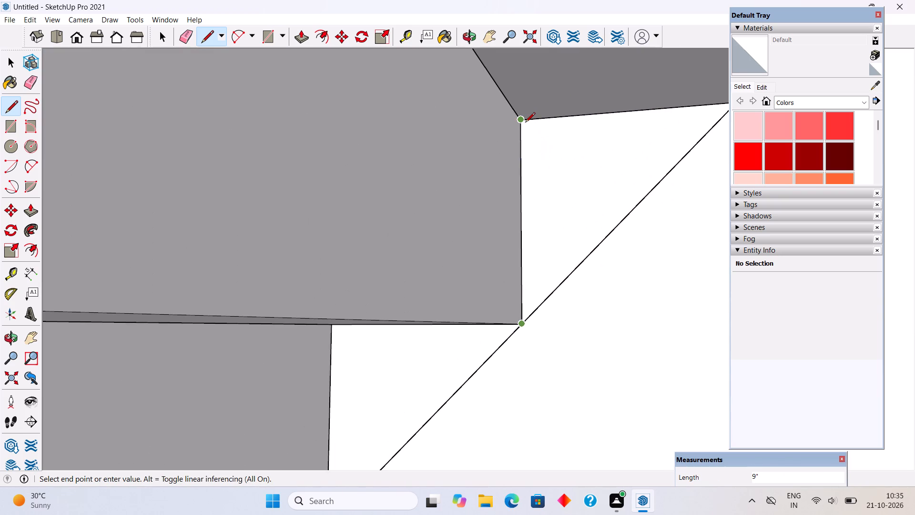
{"action": "left_click", "coordinate": [525, 122]}
{"action": "scroll", "coordinate": [547, 119], "scroll_direction": "down", "scroll_amount": 6}
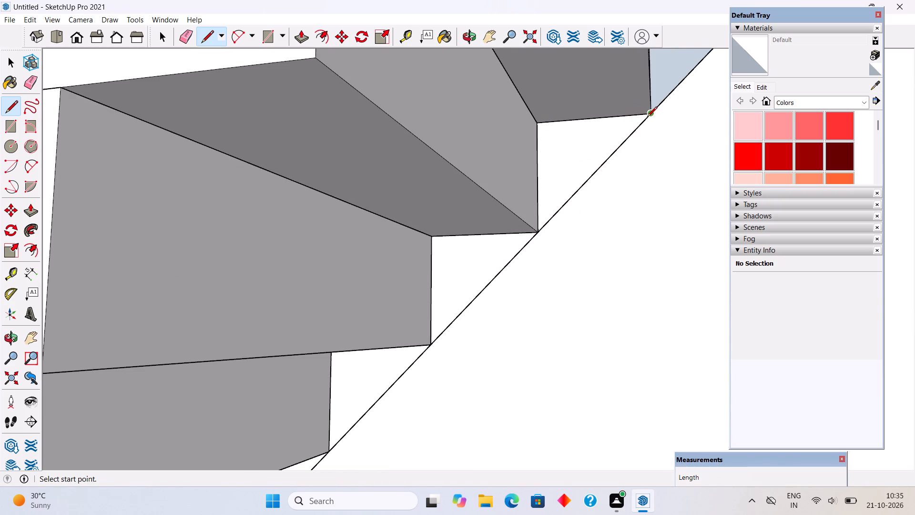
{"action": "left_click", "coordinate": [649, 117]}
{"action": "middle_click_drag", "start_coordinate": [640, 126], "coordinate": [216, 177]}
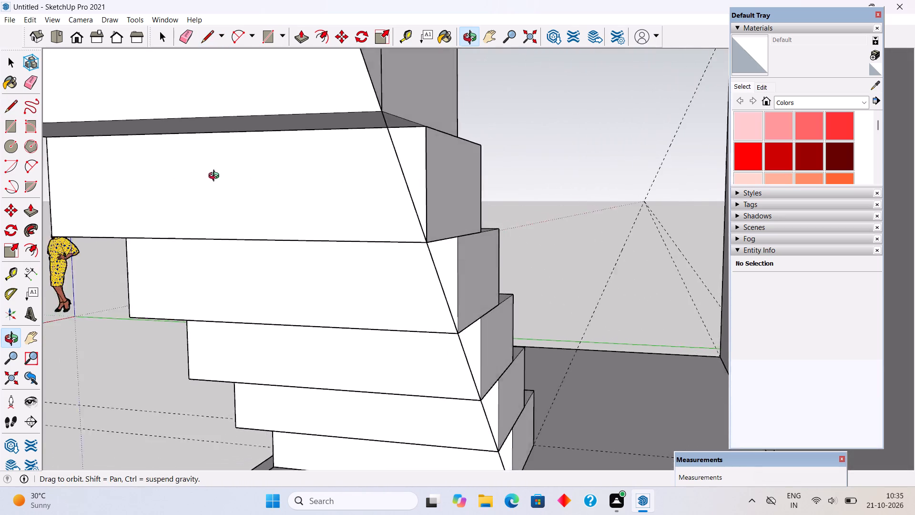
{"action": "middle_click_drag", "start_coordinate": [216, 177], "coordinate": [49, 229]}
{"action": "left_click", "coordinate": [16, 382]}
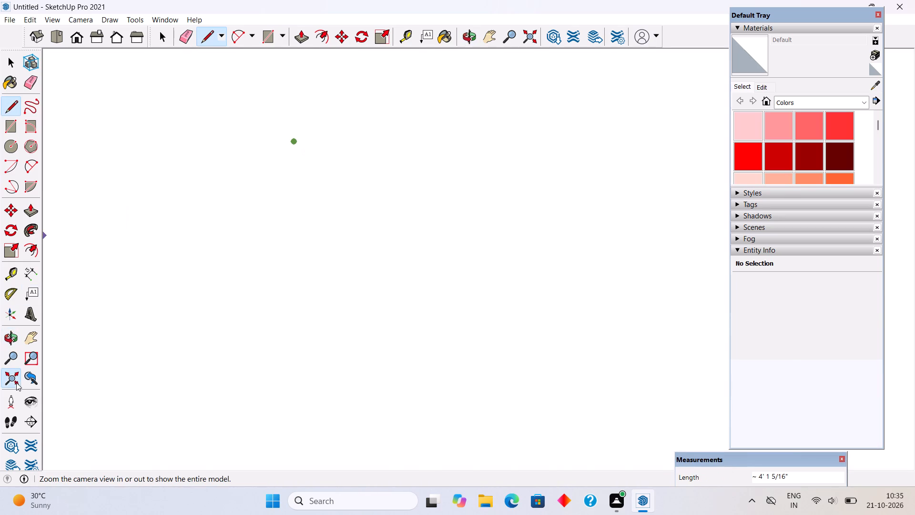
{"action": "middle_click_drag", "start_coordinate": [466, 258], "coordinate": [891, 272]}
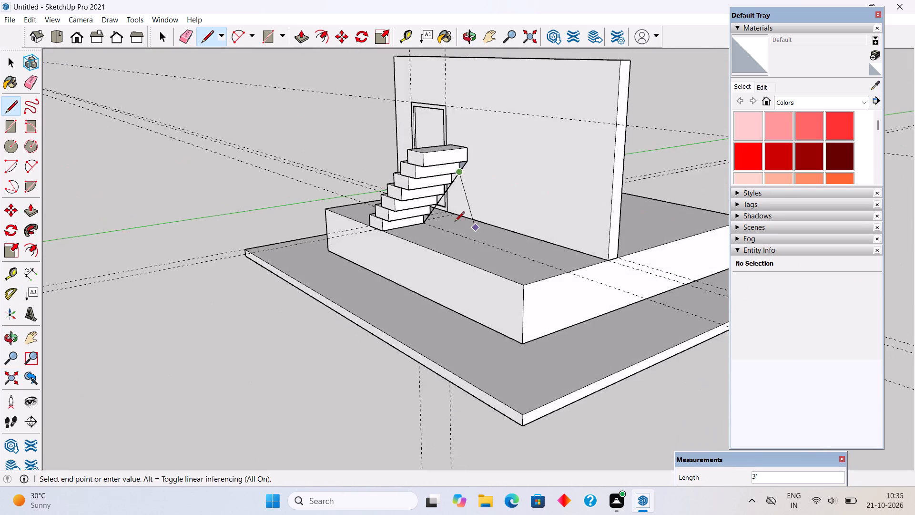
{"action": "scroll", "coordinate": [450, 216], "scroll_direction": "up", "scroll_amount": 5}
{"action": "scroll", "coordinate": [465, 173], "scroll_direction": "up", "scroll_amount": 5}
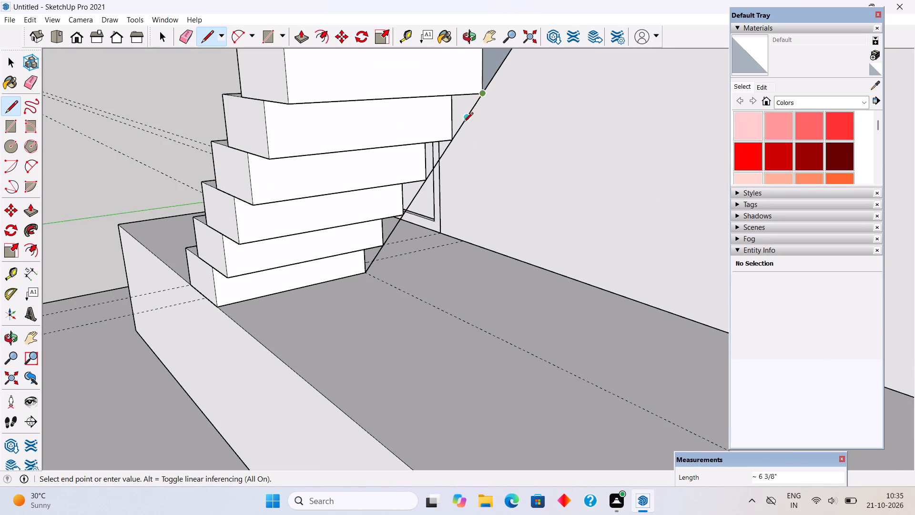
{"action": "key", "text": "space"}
Draw the missing 9" edges to close the second and third triangular gaps from the top, between the steps and the sloped line.
{"action": "middle_click_drag", "start_coordinate": [482, 113], "coordinate": [349, 166]}
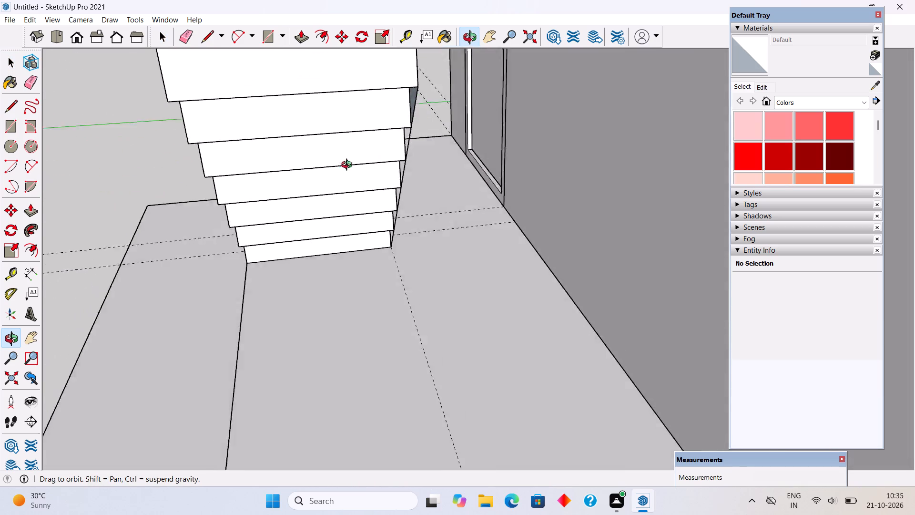
{"action": "middle_click_drag", "start_coordinate": [349, 166], "coordinate": [342, 167]}
{"action": "scroll", "coordinate": [423, 142], "scroll_direction": "up", "scroll_amount": 4}
{"action": "middle_click_drag", "start_coordinate": [409, 132], "coordinate": [356, 147]}
{"action": "scroll", "coordinate": [356, 147], "scroll_direction": "down", "scroll_amount": 3}
{"action": "middle_click_drag", "start_coordinate": [346, 151], "coordinate": [344, 152]}
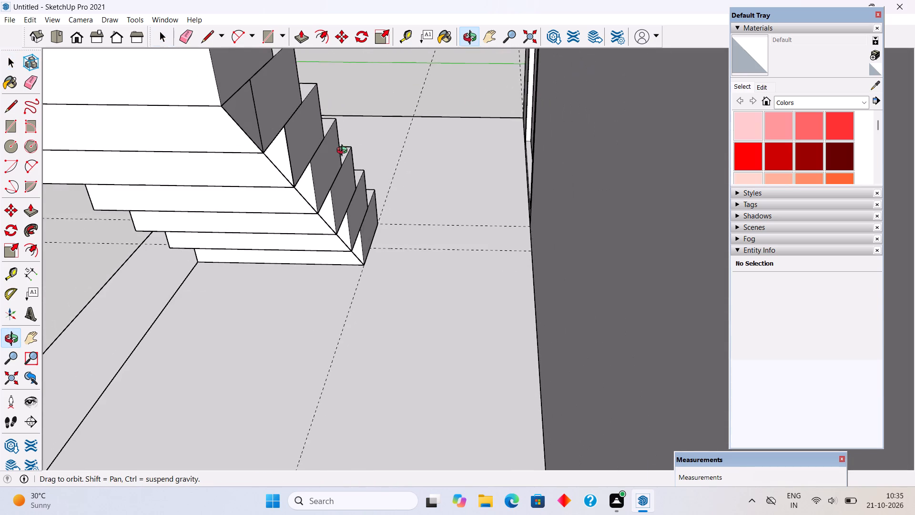
{"action": "middle_click_drag", "start_coordinate": [344, 152], "coordinate": [328, 170]}
{"action": "scroll", "coordinate": [283, 134], "scroll_direction": "up", "scroll_amount": 6}
{"action": "scroll", "coordinate": [355, 218], "scroll_direction": "up", "scroll_amount": 3}
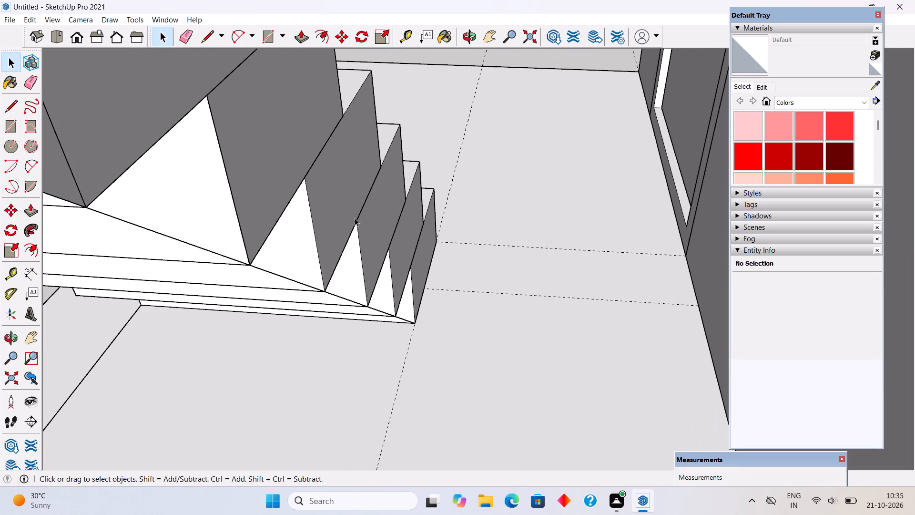
{"action": "key", "text": "l"}
{"action": "left_click", "coordinate": [88, 207]}
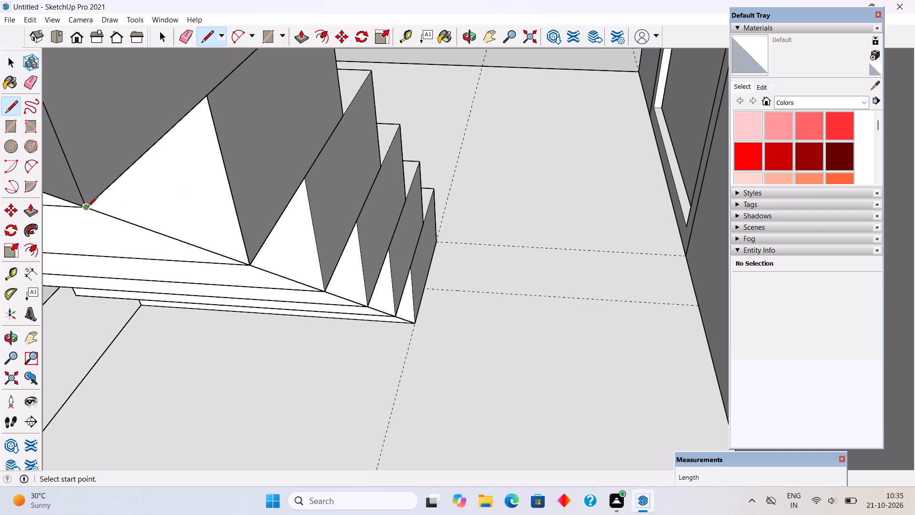
{"action": "left_click", "coordinate": [206, 95]}
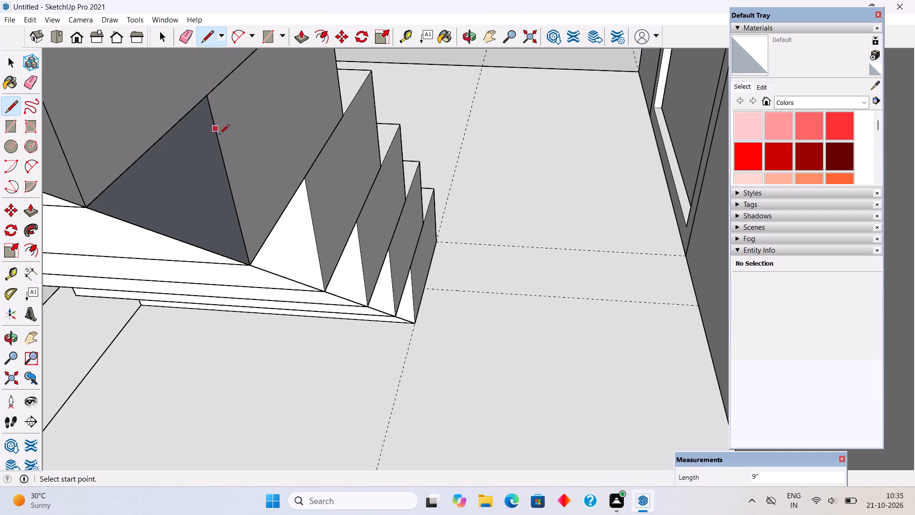
{"action": "left_click", "coordinate": [253, 268]}
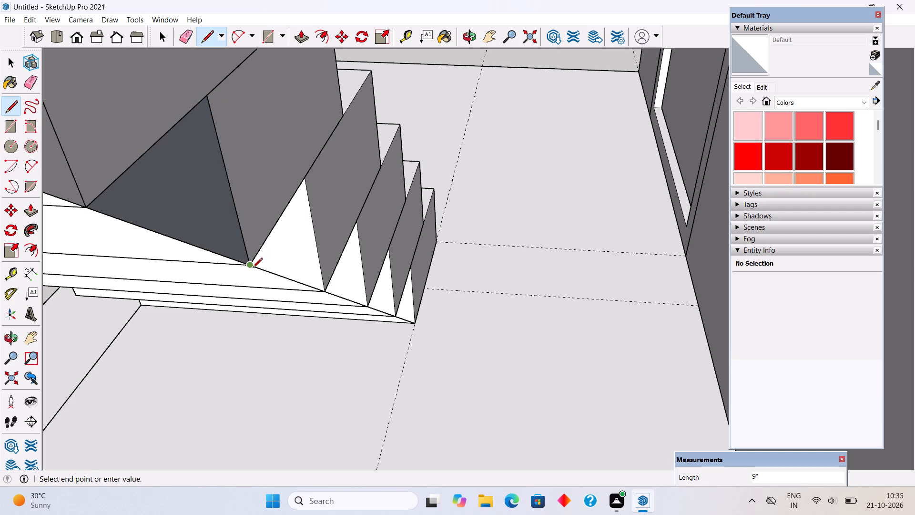
{"action": "left_click", "coordinate": [308, 180]}
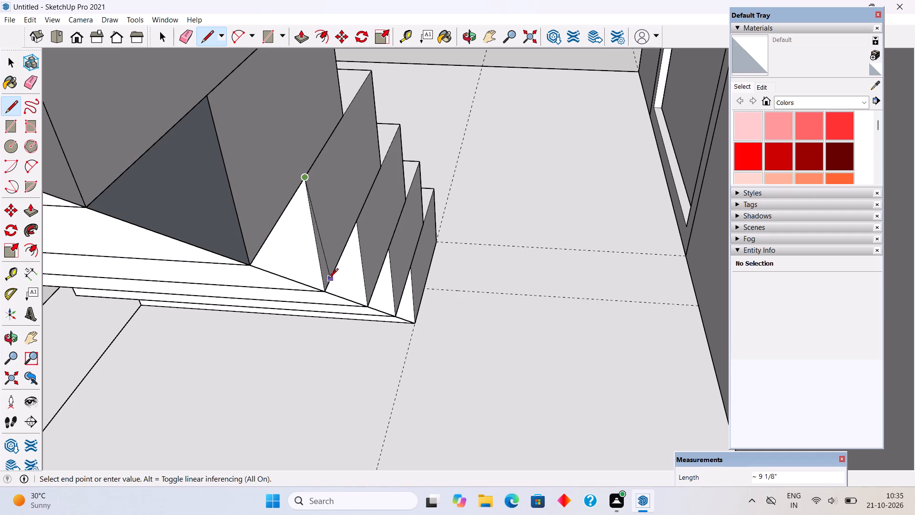
{"action": "left_click", "coordinate": [323, 290]}
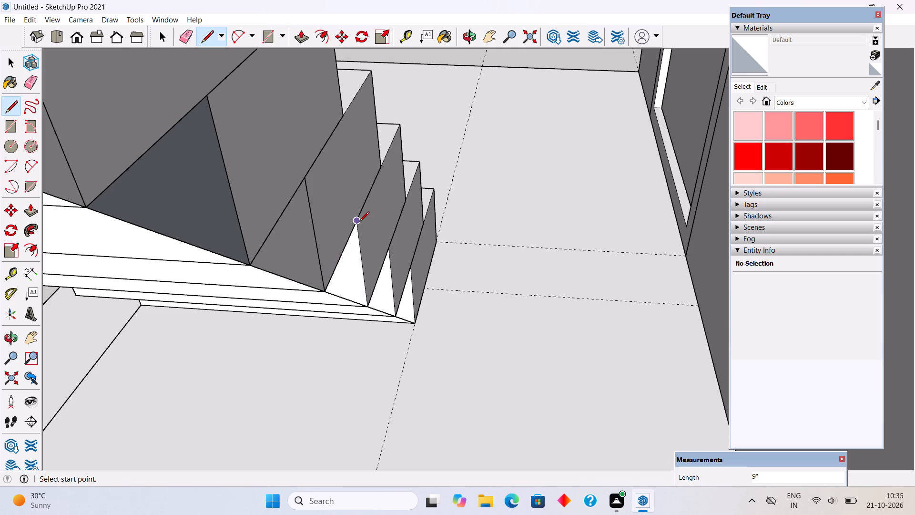
Draw 9" edges along the steps to close the three lowest triangular gaps above the sloped line.
{"action": "left_click", "coordinate": [359, 222]}
{"action": "left_click", "coordinate": [372, 306]}
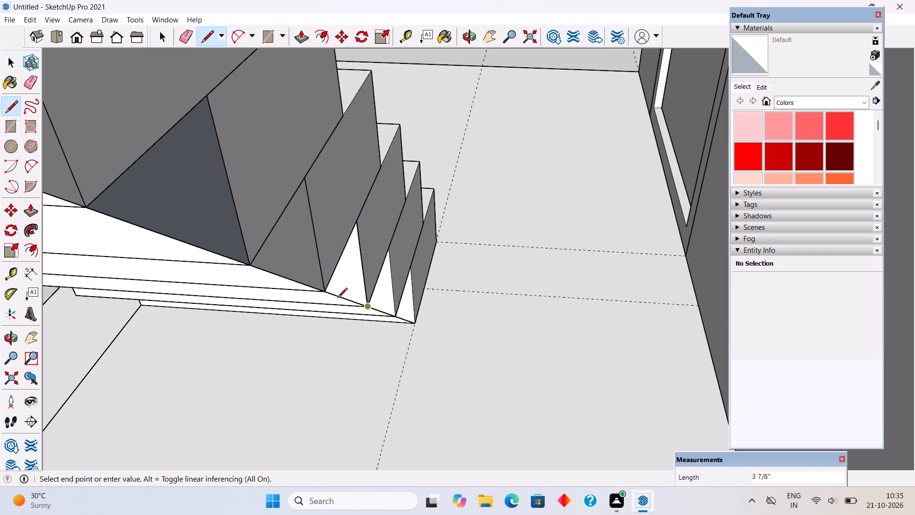
{"action": "left_click", "coordinate": [325, 297]}
{"action": "left_click", "coordinate": [326, 288]}
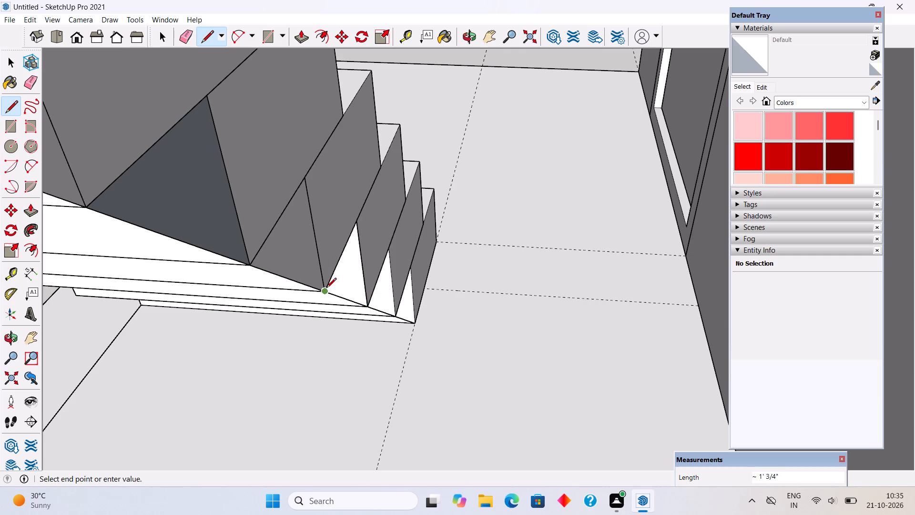
{"action": "left_click", "coordinate": [361, 225]}
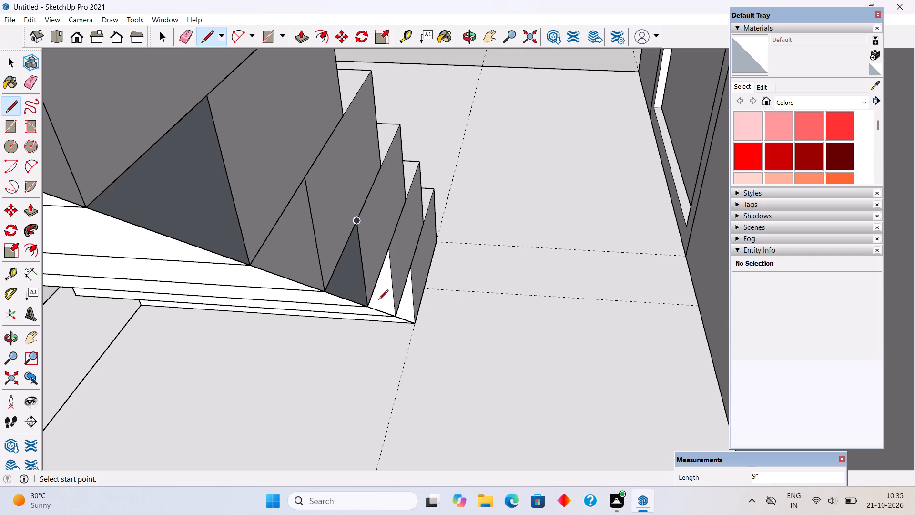
{"action": "left_click", "coordinate": [371, 301]}
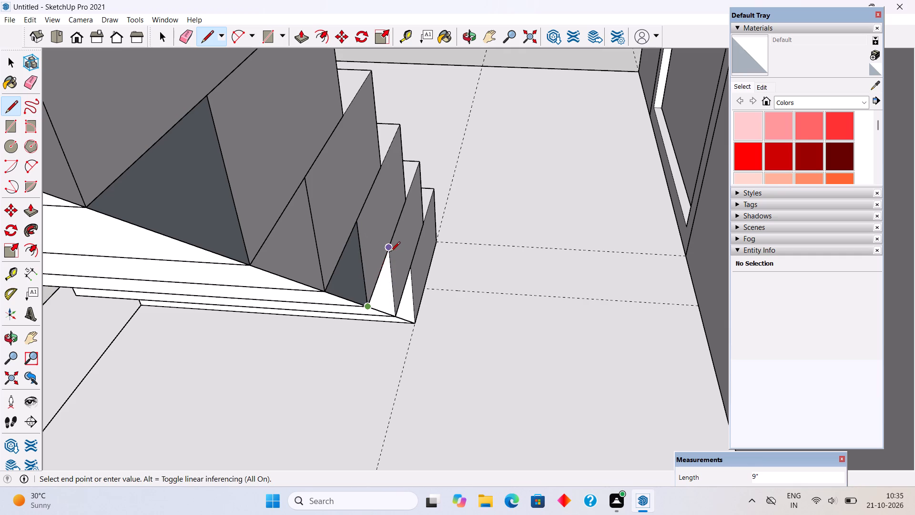
{"action": "left_click", "coordinate": [391, 251]}
{"action": "left_click", "coordinate": [397, 312]}
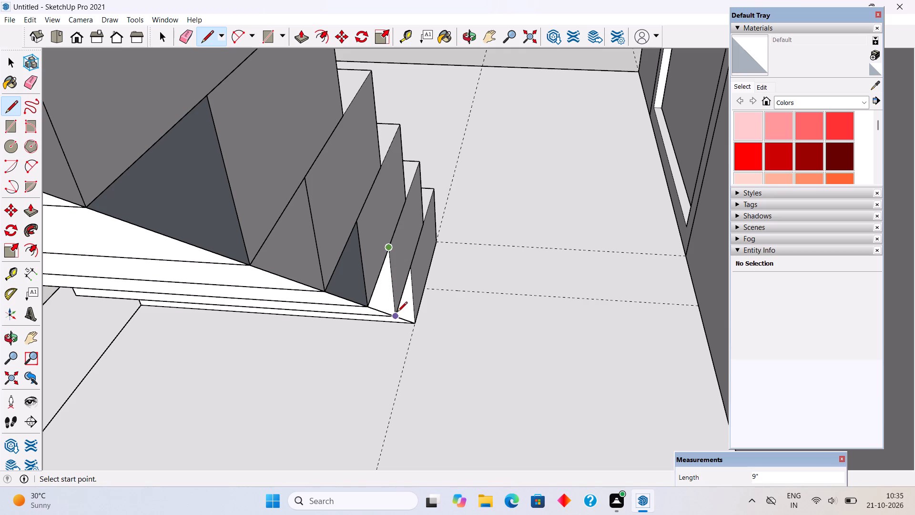
{"action": "left_click", "coordinate": [402, 316]}
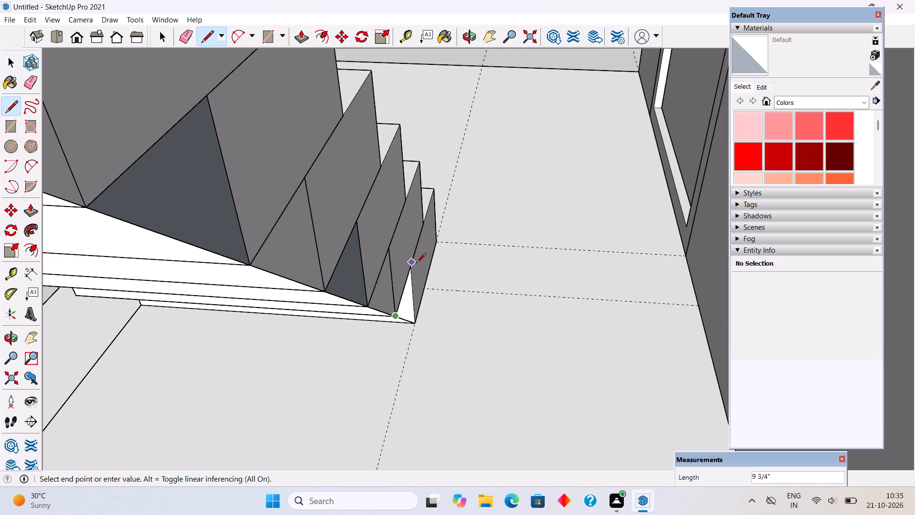
{"action": "left_click", "coordinate": [414, 270]}
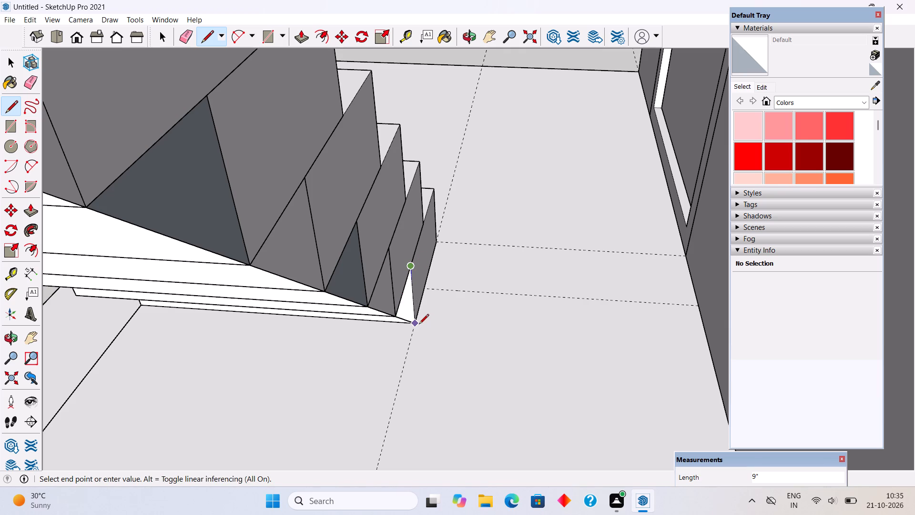
{"action": "left_click", "coordinate": [419, 325]}
{"action": "key", "text": "space"}
Push/Pull the three lowest triangular faces beneath the stairs across the staircase's full 3' width.
{"action": "scroll", "coordinate": [419, 325], "scroll_direction": "down", "scroll_amount": 7}
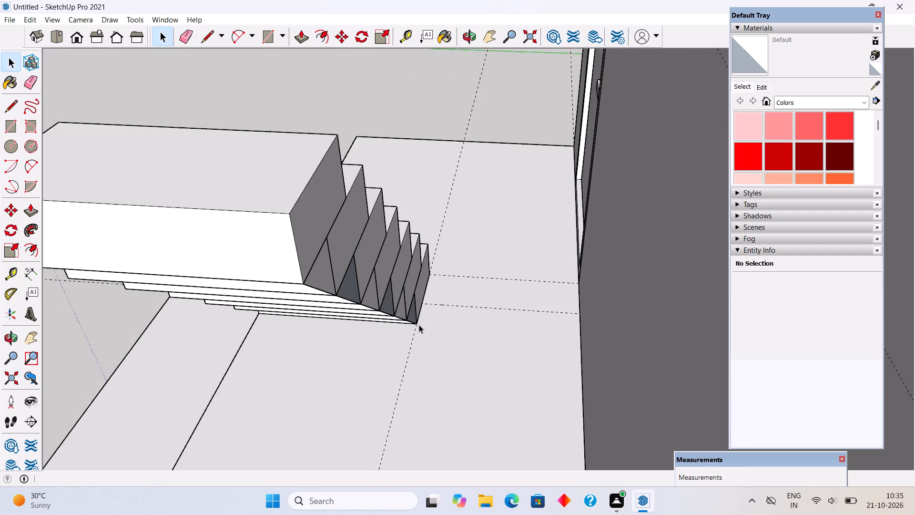
{"action": "middle_click_drag", "start_coordinate": [290, 319], "coordinate": [634, 130]}
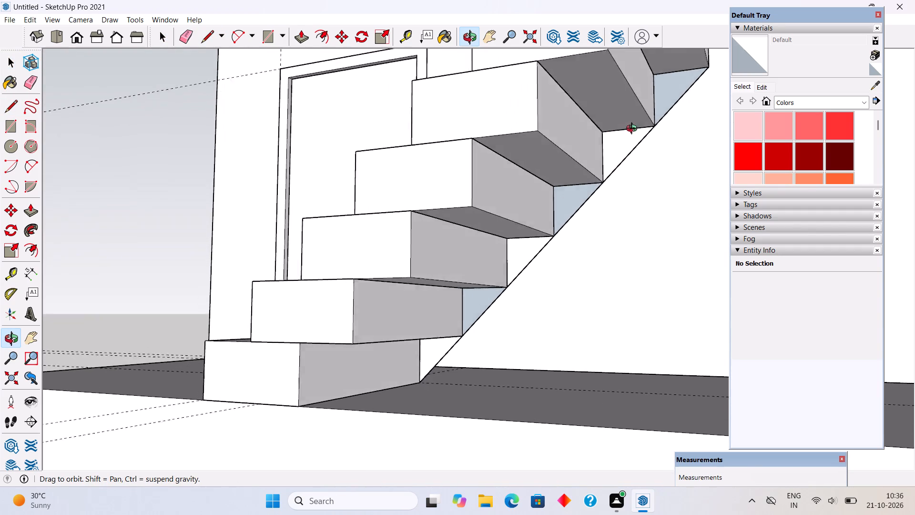
{"action": "middle_click_drag", "start_coordinate": [634, 130], "coordinate": [640, 138]}
{"action": "key", "text": "p"}
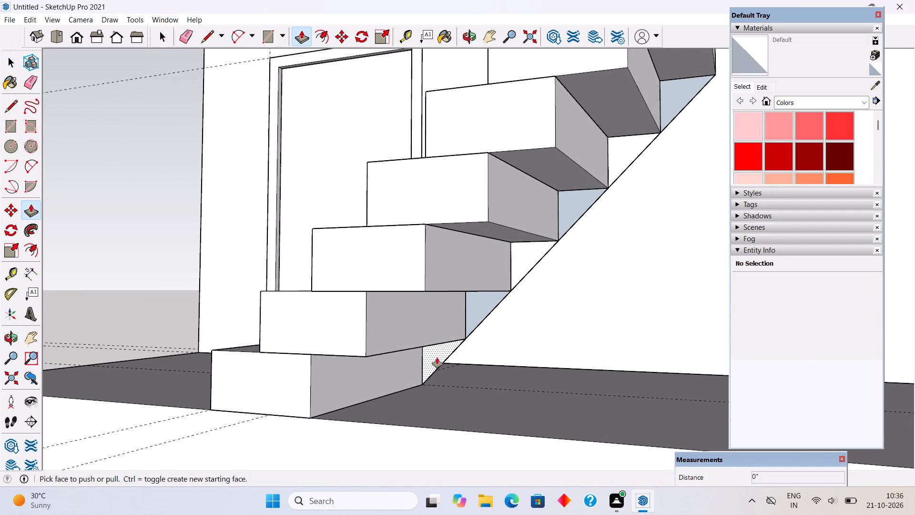
{"action": "left_click", "coordinate": [437, 358]}
{"action": "left_click", "coordinate": [360, 341]}
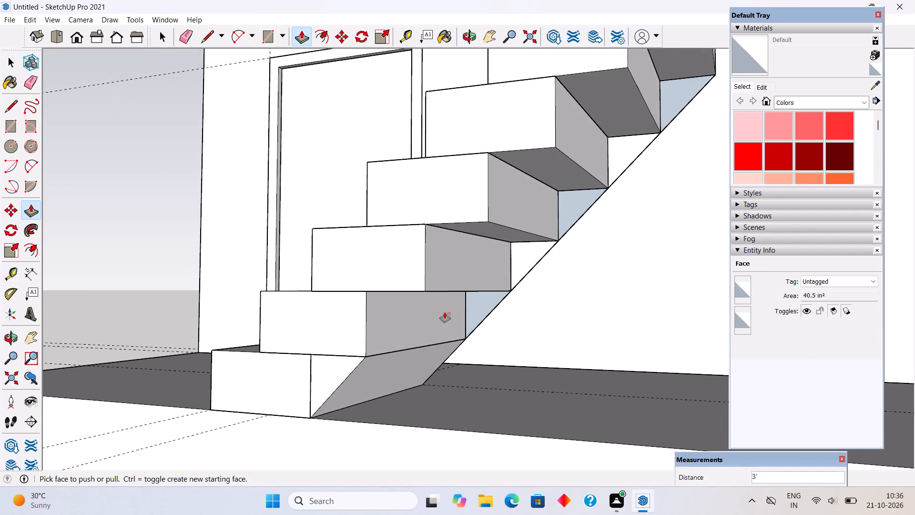
{"action": "left_click", "coordinate": [477, 312]}
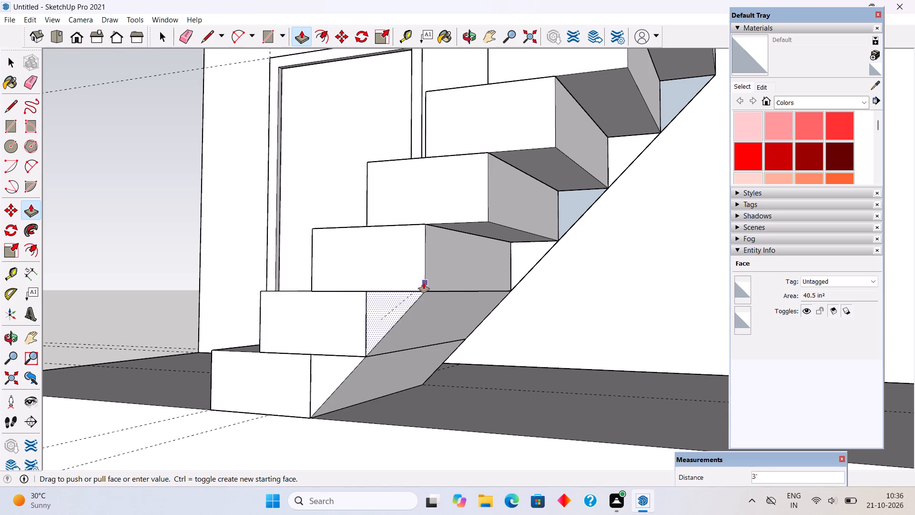
{"action": "left_click", "coordinate": [424, 283]}
{"action": "left_click", "coordinate": [539, 252]}
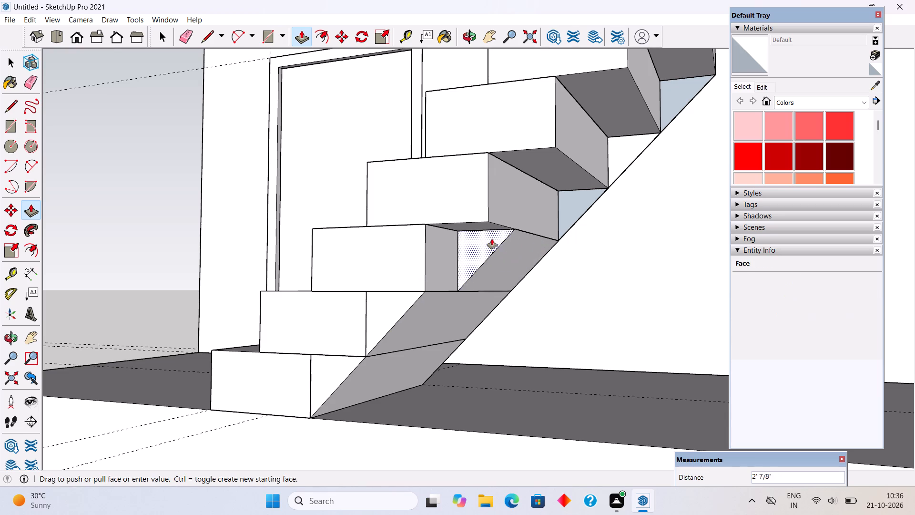
{"action": "left_click", "coordinate": [459, 219]}
Push/Pull the three upper triangular faces beneath the stairs 3' to complete the sloped underside.
{"action": "left_click", "coordinate": [569, 208]}
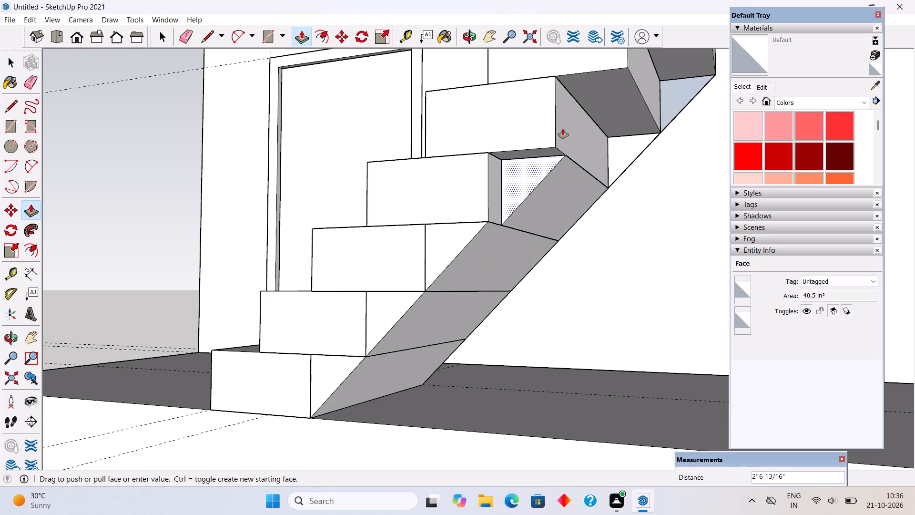
{"action": "left_click", "coordinate": [548, 111]}
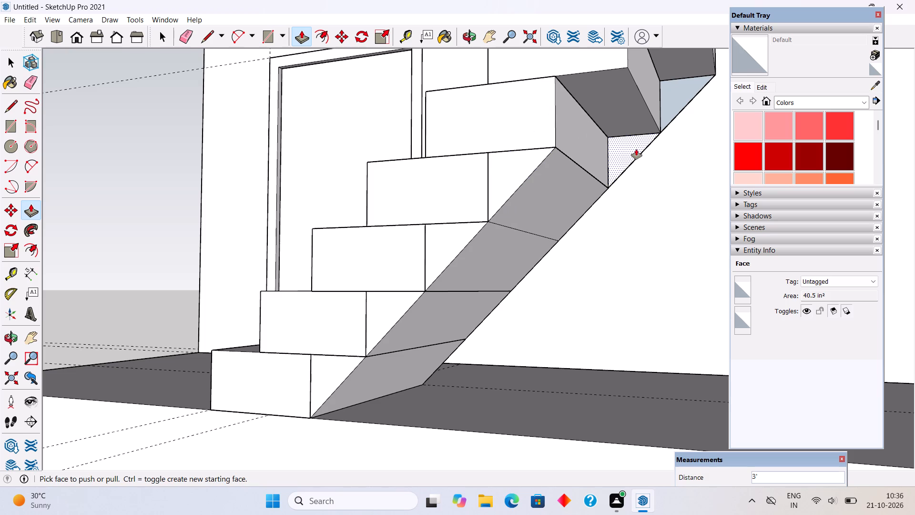
{"action": "left_click", "coordinate": [636, 149]}
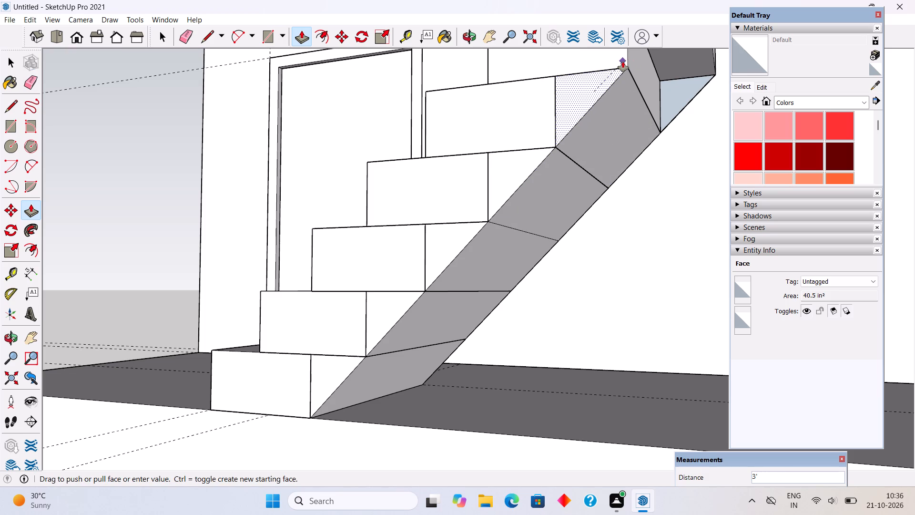
{"action": "left_click", "coordinate": [623, 62]}
{"action": "scroll", "coordinate": [277, 260], "scroll_direction": "down", "scroll_amount": 7}
{"action": "scroll", "coordinate": [436, 200], "scroll_direction": "up", "scroll_amount": 3}
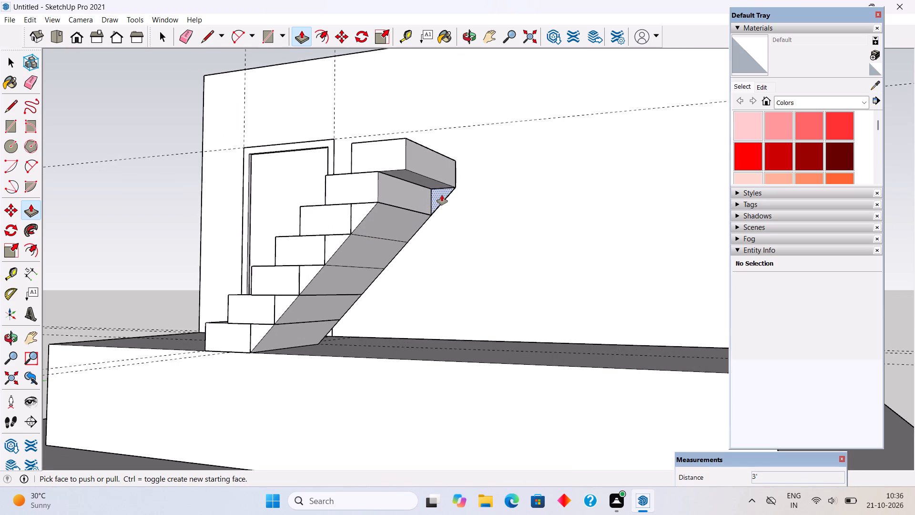
{"action": "left_click", "coordinate": [440, 194]}
{"action": "left_click", "coordinate": [395, 158]}
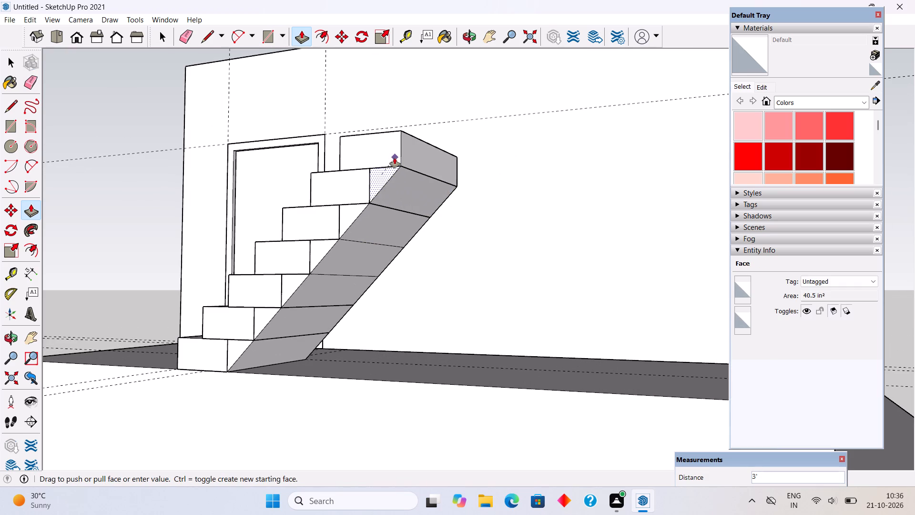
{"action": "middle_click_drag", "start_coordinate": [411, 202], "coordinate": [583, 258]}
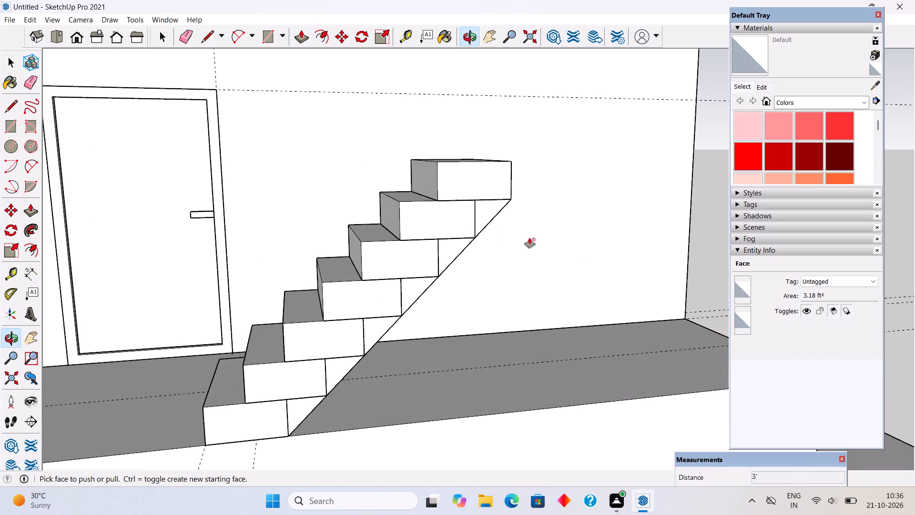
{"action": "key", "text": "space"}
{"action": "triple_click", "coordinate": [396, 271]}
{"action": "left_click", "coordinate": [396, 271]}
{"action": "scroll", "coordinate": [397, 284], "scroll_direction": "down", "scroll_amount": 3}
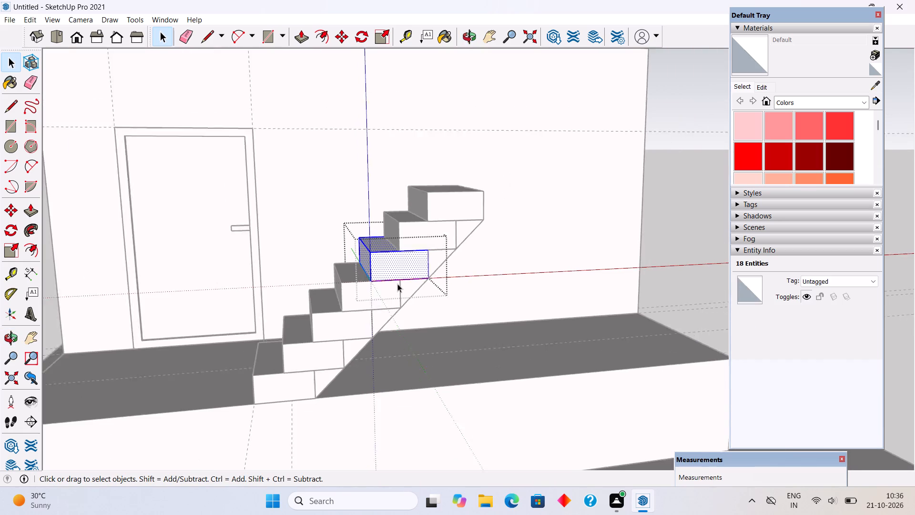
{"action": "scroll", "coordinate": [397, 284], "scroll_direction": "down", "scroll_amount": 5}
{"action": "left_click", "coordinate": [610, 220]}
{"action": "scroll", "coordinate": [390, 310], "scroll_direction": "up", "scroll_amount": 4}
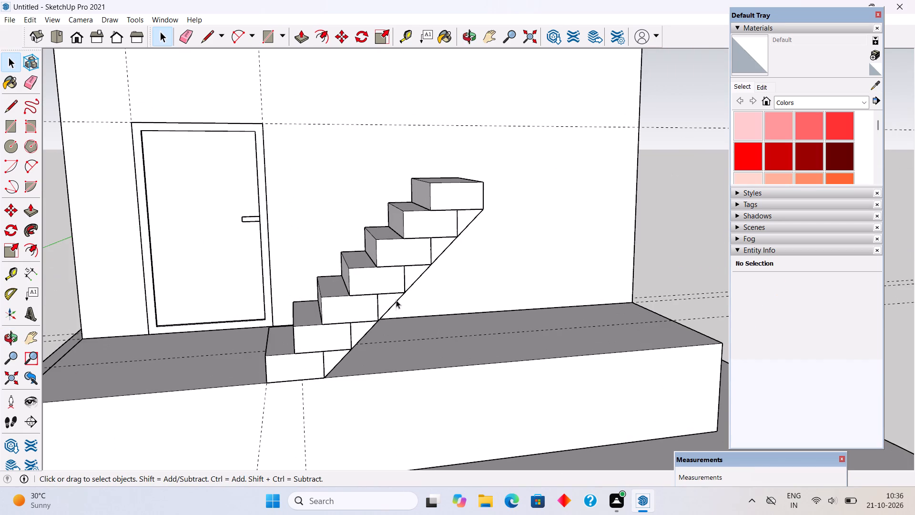
Group all seven steps together with the connected triangular infill geometry under them as one staircase.
{"action": "triple_click", "coordinate": [392, 299]}
{"action": "left_click", "coordinate": [392, 299]}
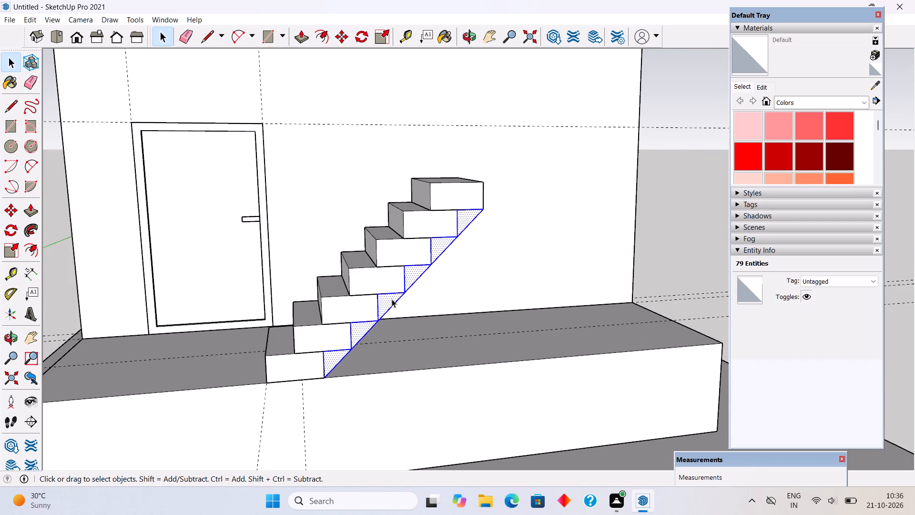
{"action": "left_click", "coordinate": [293, 363], "text": "ctrl"}
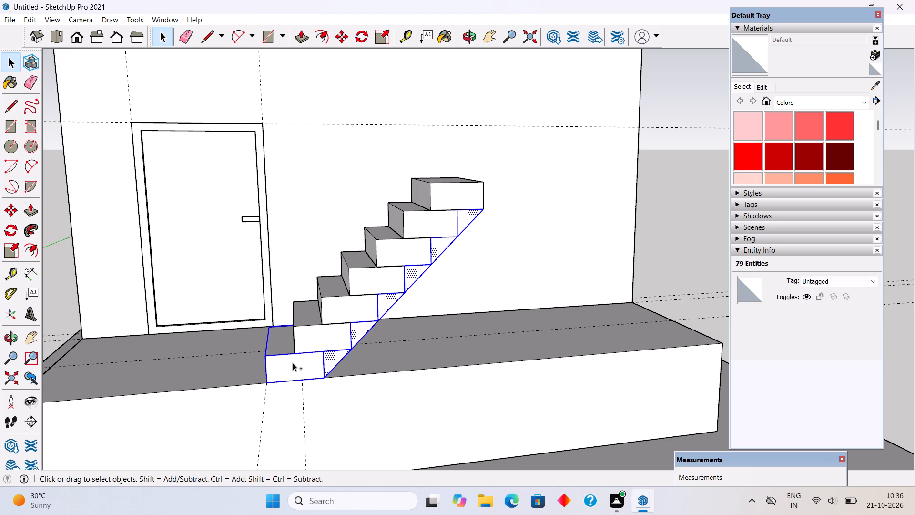
{"action": "left_click", "coordinate": [303, 347], "text": "ctrl"}
{"action": "left_click", "coordinate": [336, 330], "text": "ctrl"}
{"action": "left_click", "coordinate": [344, 312], "text": "ctrl"}
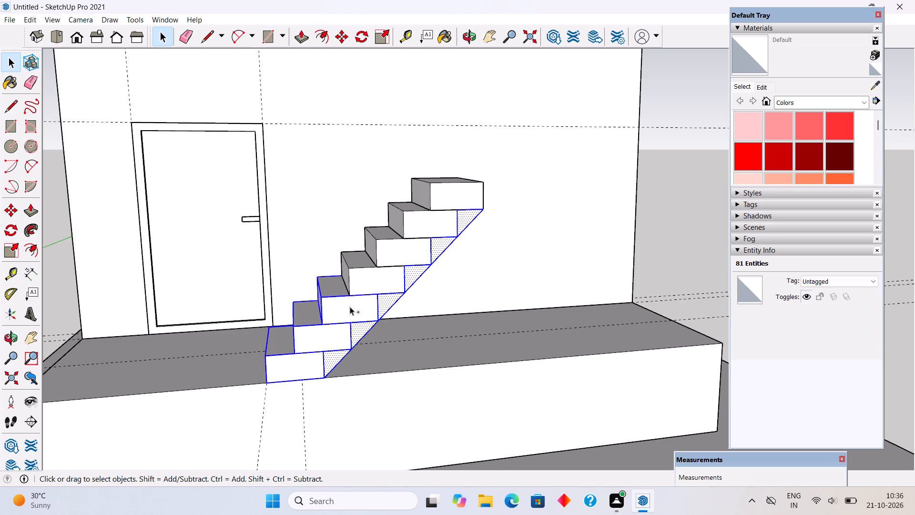
{"action": "left_click", "coordinate": [358, 284], "text": "ctrl"}
{"action": "left_click", "coordinate": [403, 261], "text": "ctrl"}
{"action": "left_click", "coordinate": [414, 224], "text": "ctrl"}
{"action": "left_click", "coordinate": [452, 203], "text": "ctrl"}
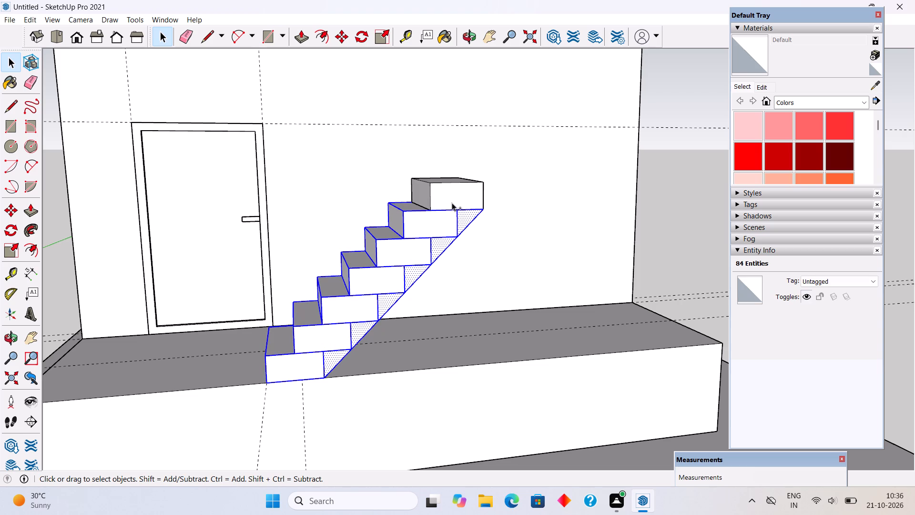
{"action": "right_click", "coordinate": [452, 203], "text": "ctrl"}
{"action": "left_click", "coordinate": [475, 319]}
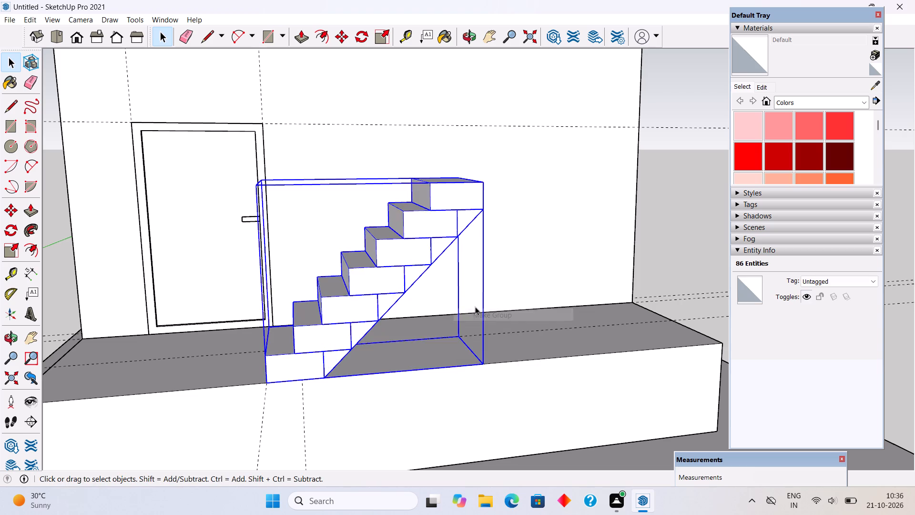
{"action": "scroll", "coordinate": [475, 307], "scroll_direction": "down", "scroll_amount": 9}
{"action": "left_click", "coordinate": [565, 250]}
Copy the staircase group from its bottom step's lower outer front corner to the top step's upper outer rear corner.
{"action": "middle_click_drag", "start_coordinate": [487, 311], "coordinate": [245, 294]}
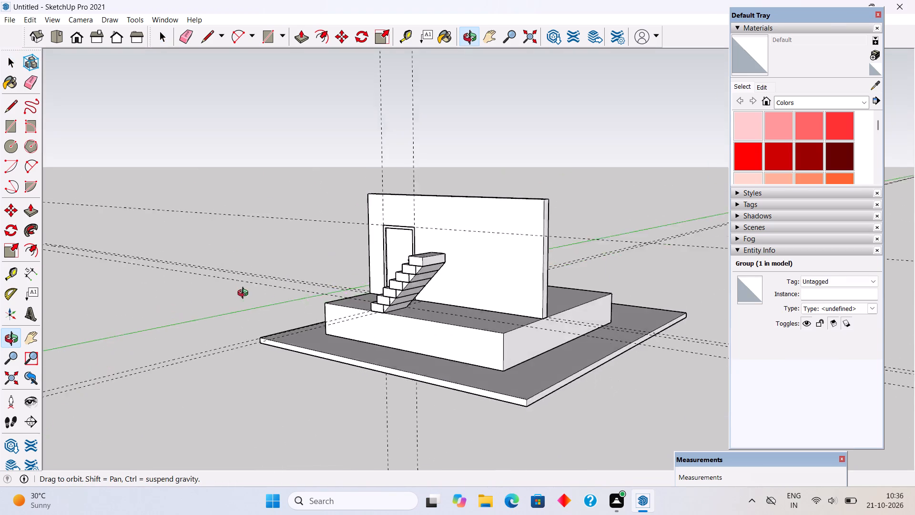
{"action": "middle_click_drag", "start_coordinate": [245, 294], "coordinate": [468, 332]}
{"action": "scroll", "coordinate": [425, 303], "scroll_direction": "up", "scroll_amount": 3}
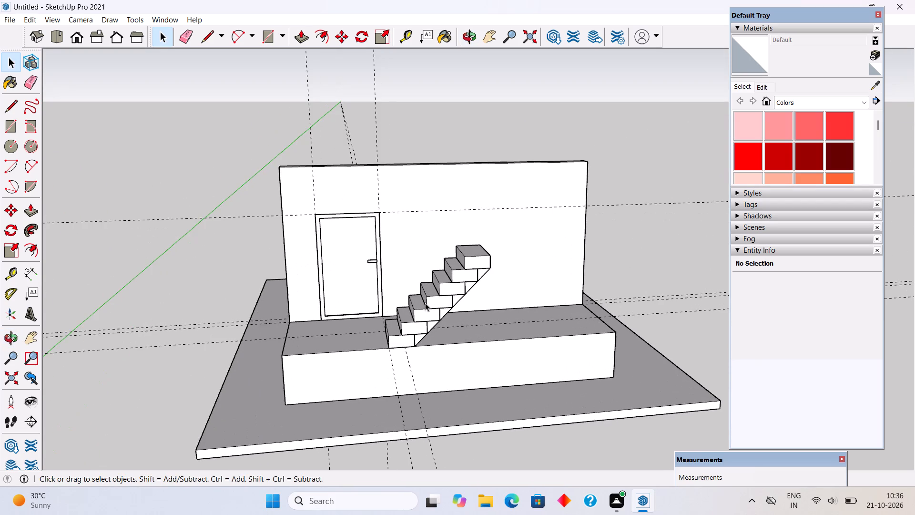
{"action": "left_click", "coordinate": [427, 303]}
{"action": "key", "text": "m"}
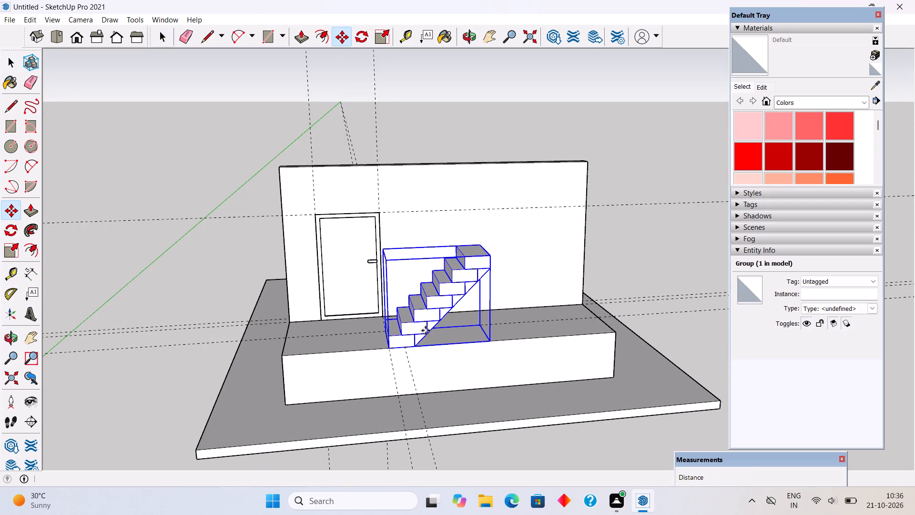
{"action": "left_click", "coordinate": [391, 349]}
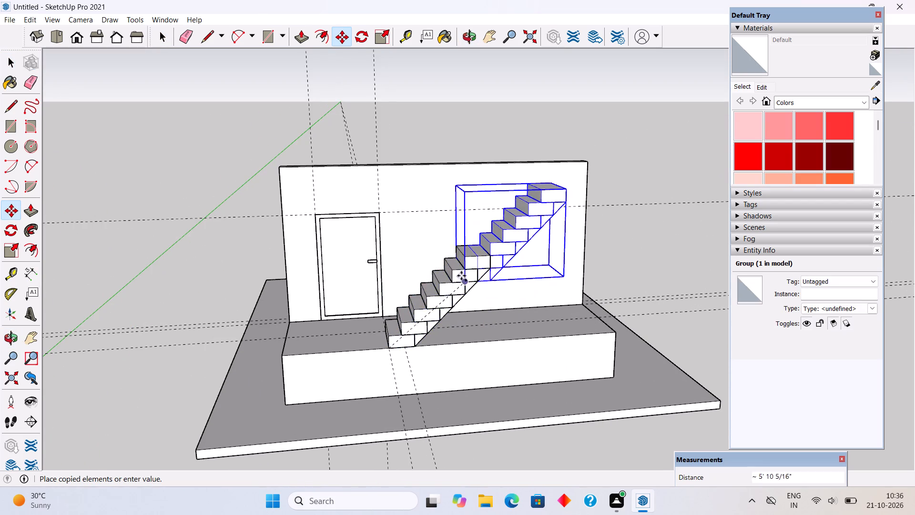
{"action": "left_click", "coordinate": [492, 253]}
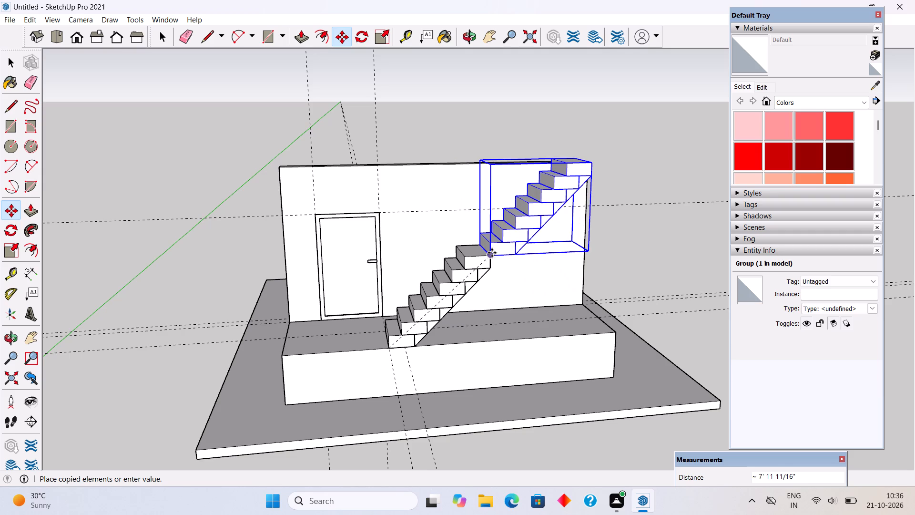
Rotate the copied upper flight 180° about the vertical axis so it climbs in the opposite direction.
{"action": "middle_click_drag", "start_coordinate": [537, 313], "coordinate": [332, 310]}
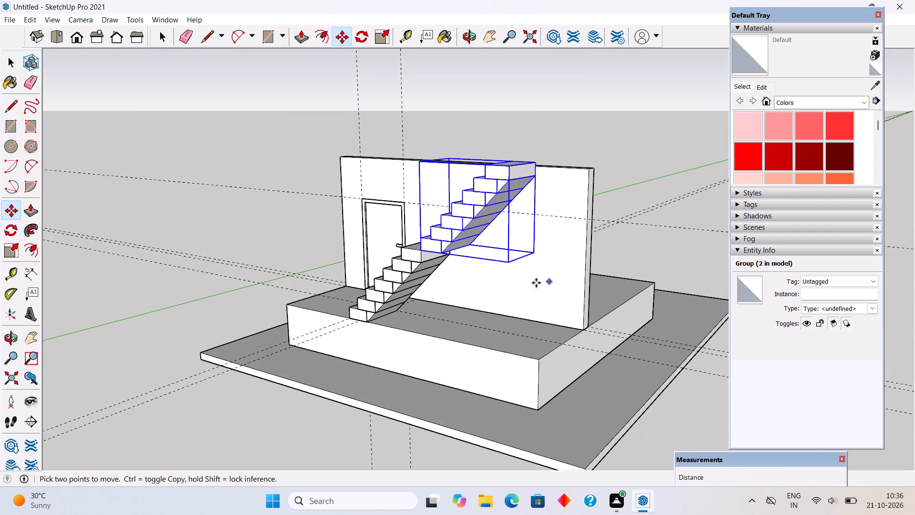
{"action": "middle_click_drag", "start_coordinate": [499, 285], "coordinate": [441, 290]}
{"action": "key", "text": "space"}
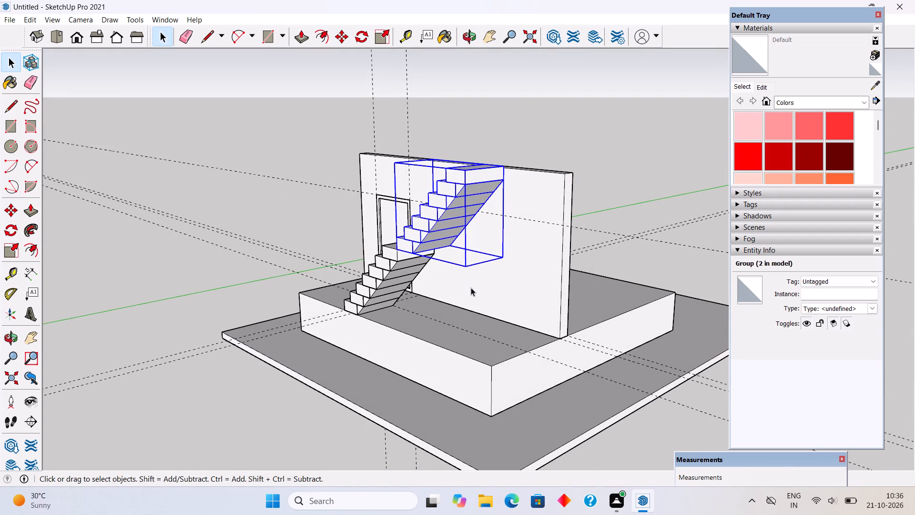
{"action": "key", "text": "q"}
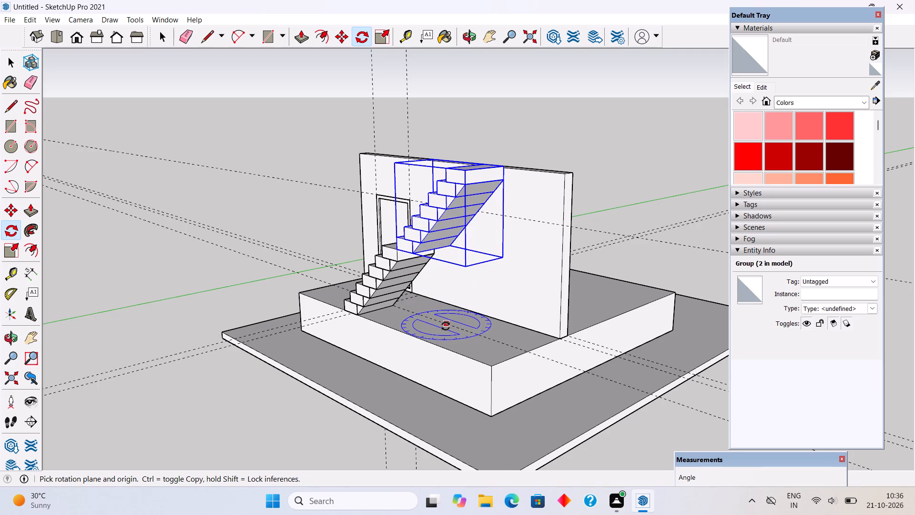
{"action": "left_click", "coordinate": [446, 326]}
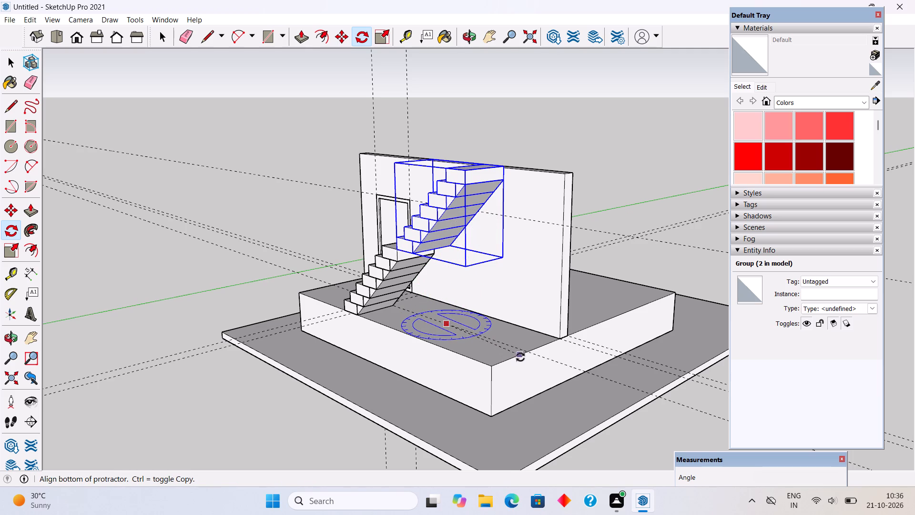
{"action": "left_click", "coordinate": [523, 355]}
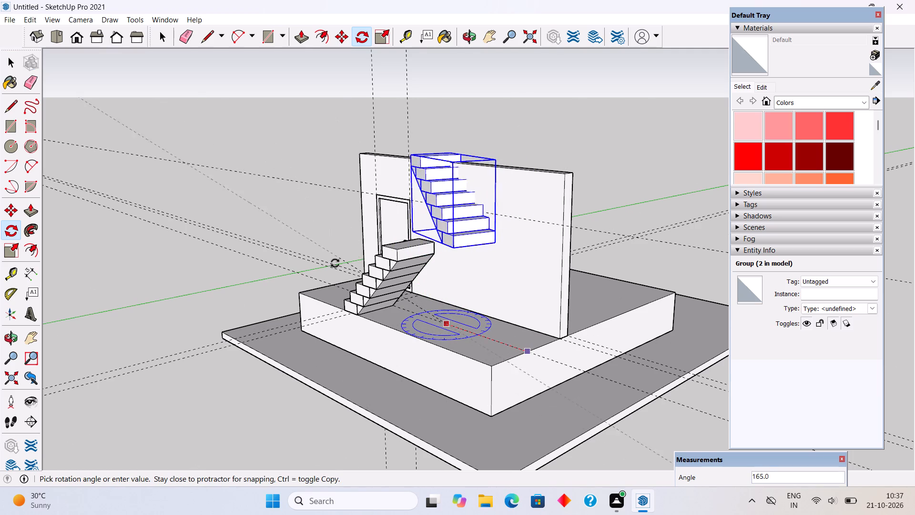
{"action": "left_click", "coordinate": [333, 282]}
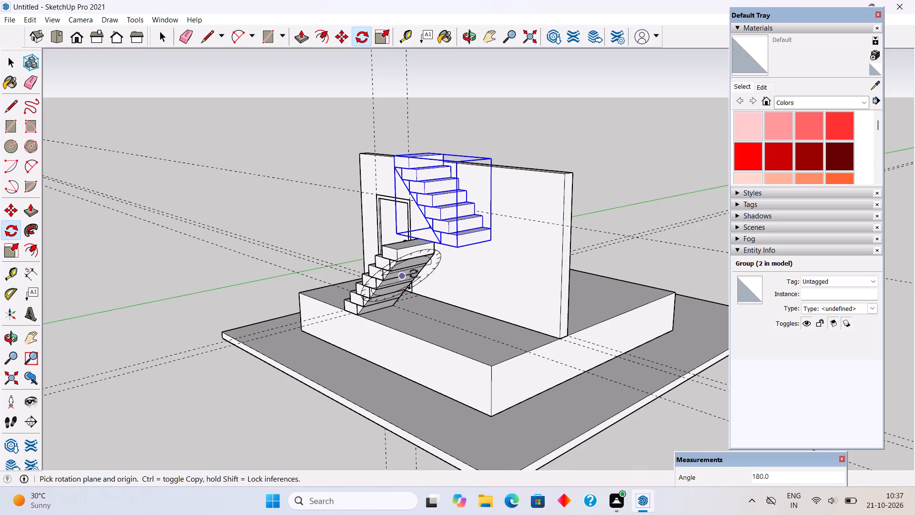
Move the rotated flight about 3' 8" so its bottom step's lower front corner meets the lower flight's top step at its upper wall-side front corner.
{"action": "key", "text": "space"}
{"action": "scroll", "coordinate": [467, 246], "scroll_direction": "up", "scroll_amount": 10}
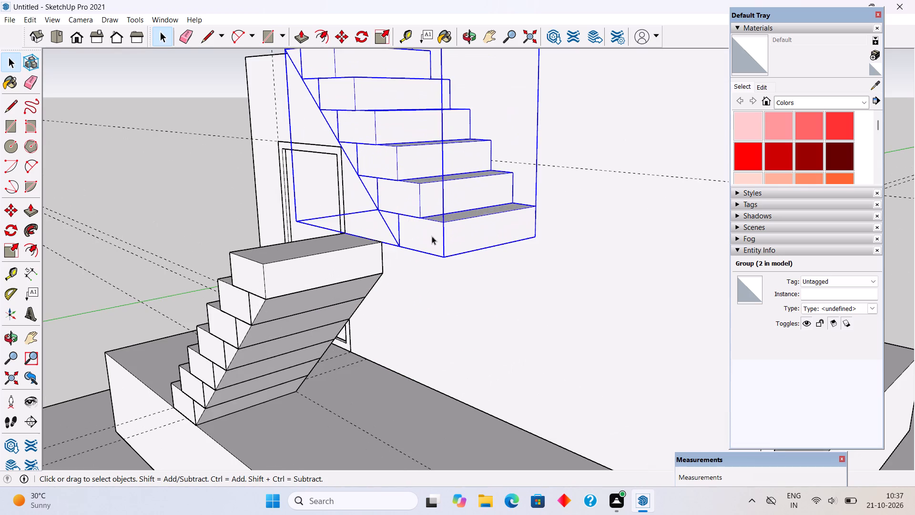
{"action": "middle_click_drag", "start_coordinate": [332, 249], "coordinate": [408, 353]}
{"action": "scroll", "coordinate": [453, 345], "scroll_direction": "up", "scroll_amount": 5}
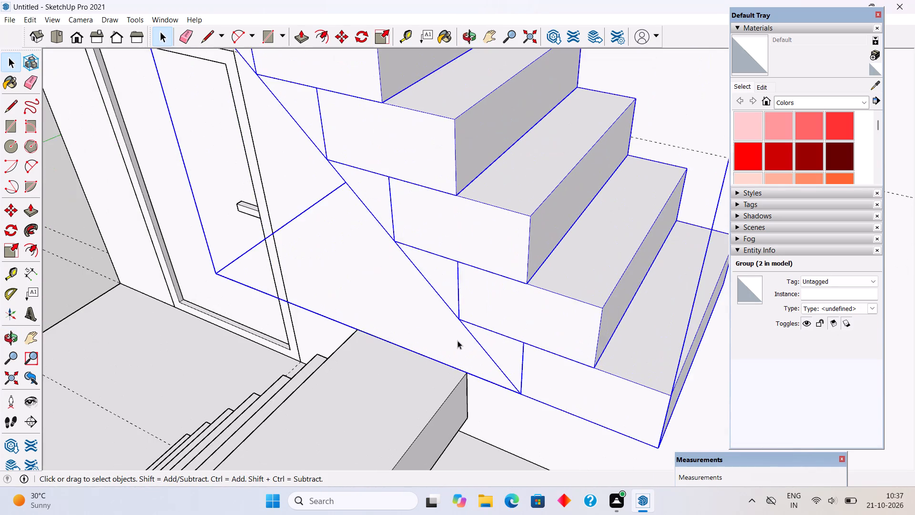
{"action": "scroll", "coordinate": [458, 341], "scroll_direction": "down", "scroll_amount": 3}
{"action": "key", "text": "m"}
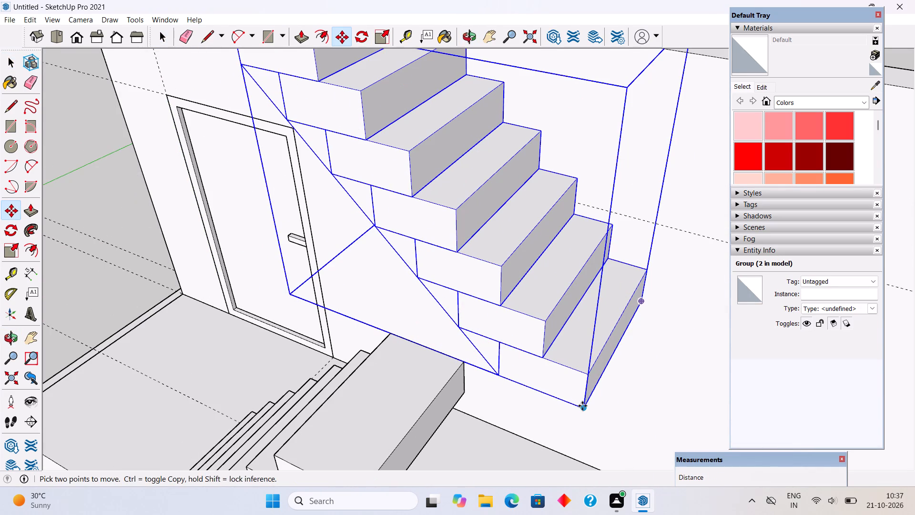
{"action": "left_click", "coordinate": [583, 408]}
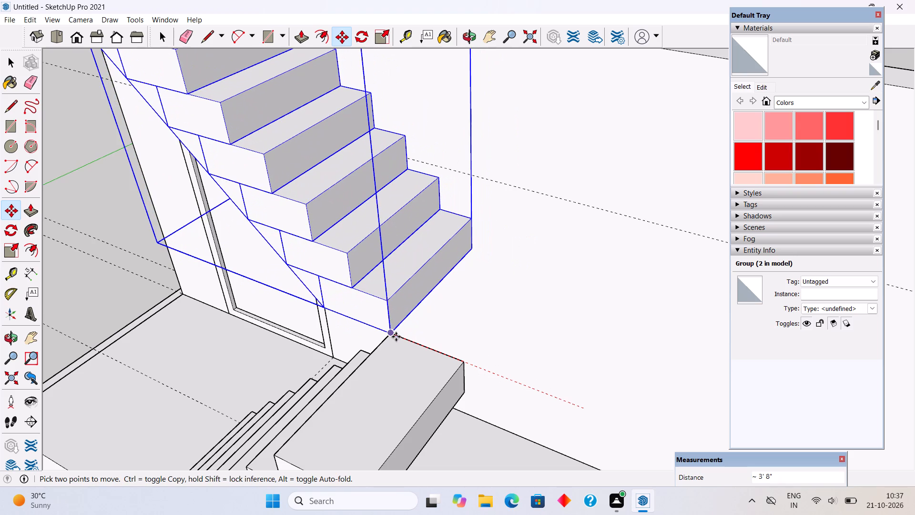
{"action": "left_click", "coordinate": [395, 336]}
{"action": "scroll", "coordinate": [379, 338], "scroll_direction": "down", "scroll_amount": 3}
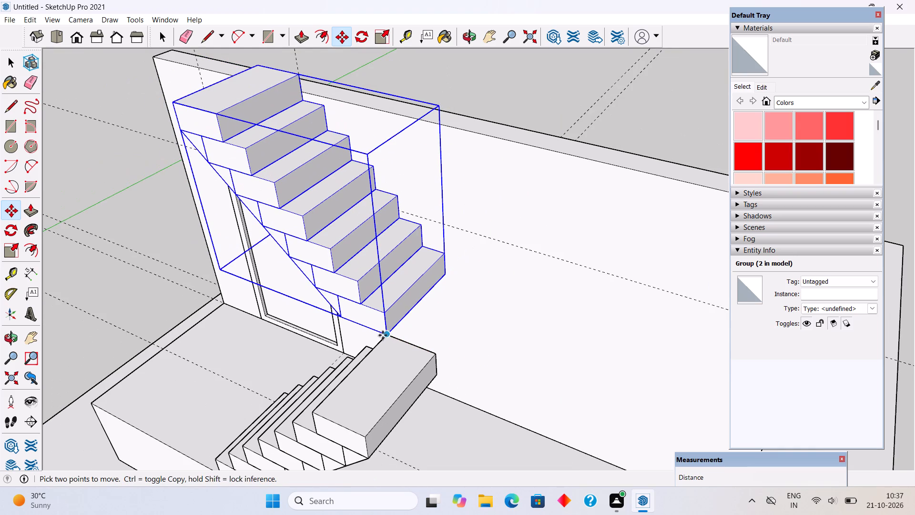
Move the upper flight 1' 6" so its bottom step's lower front corner meets the lower flight's top step at its upper wall-side rear corner.
{"action": "left_click", "coordinate": [386, 333]}
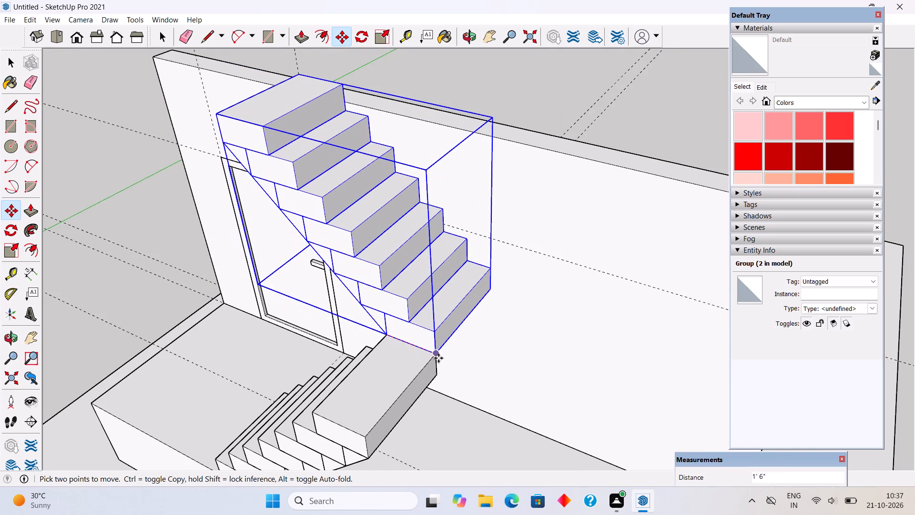
{"action": "left_click", "coordinate": [438, 358]}
{"action": "scroll", "coordinate": [327, 301], "scroll_direction": "down", "scroll_amount": 2}
{"action": "key", "text": "space"}
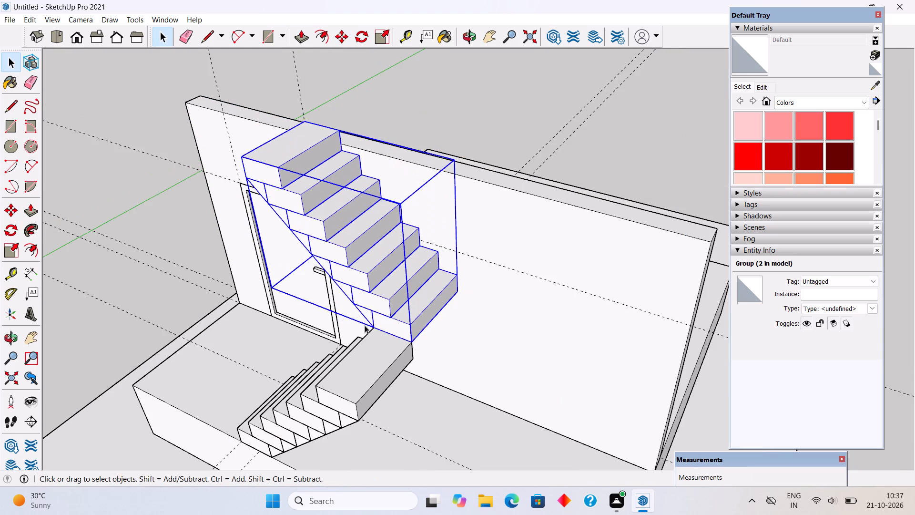
Move the upper flight down 9" so its bottom step sits level with the lower flight's top step, then clear the selection.
{"action": "middle_click_drag", "start_coordinate": [412, 347], "coordinate": [337, 240]}
{"action": "scroll", "coordinate": [386, 273], "scroll_direction": "up", "scroll_amount": 3}
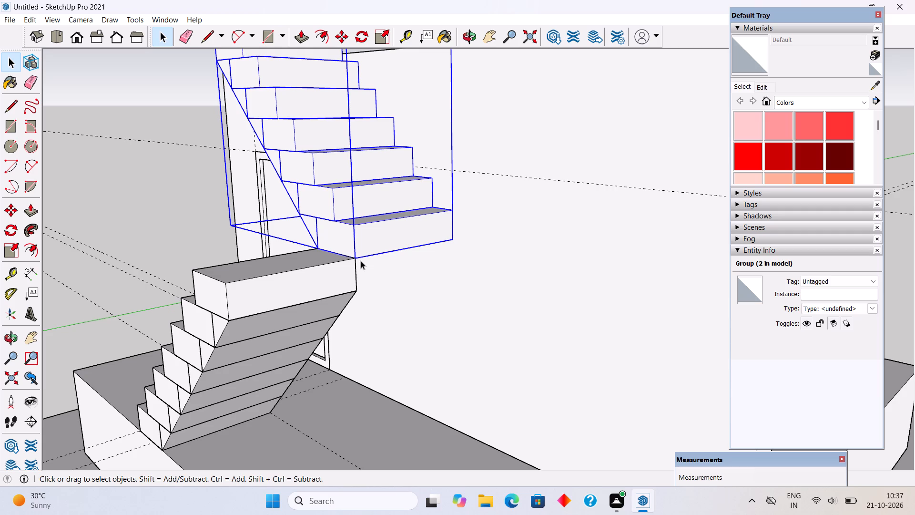
{"action": "scroll", "coordinate": [356, 253], "scroll_direction": "down", "scroll_amount": 4}
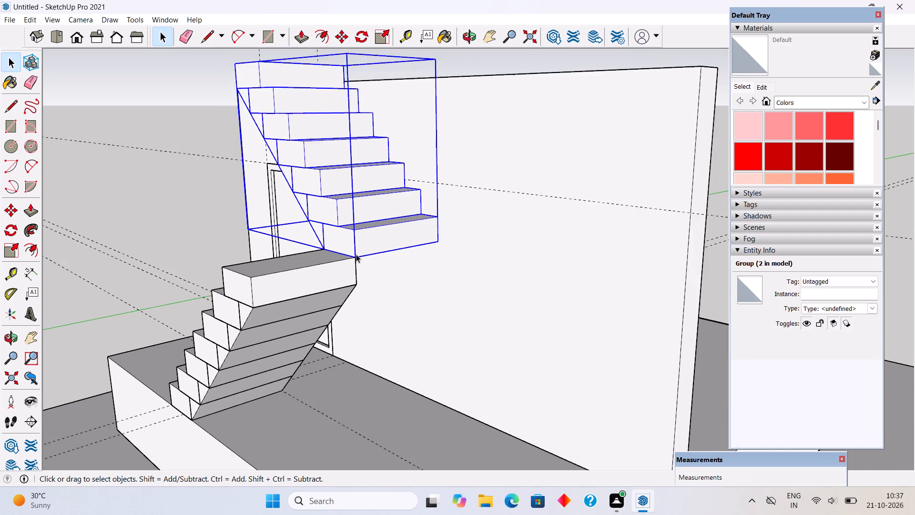
{"action": "scroll", "coordinate": [356, 254], "scroll_direction": "down", "scroll_amount": 1}
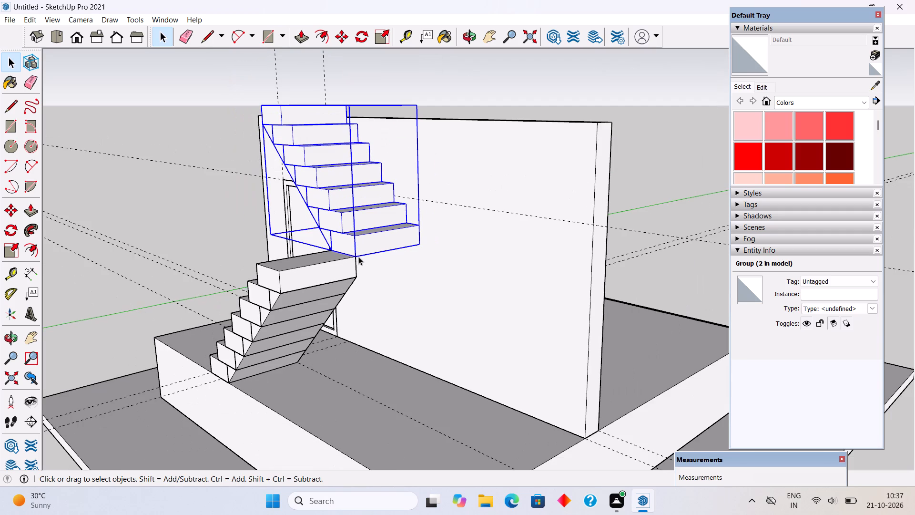
{"action": "key", "text": "m"}
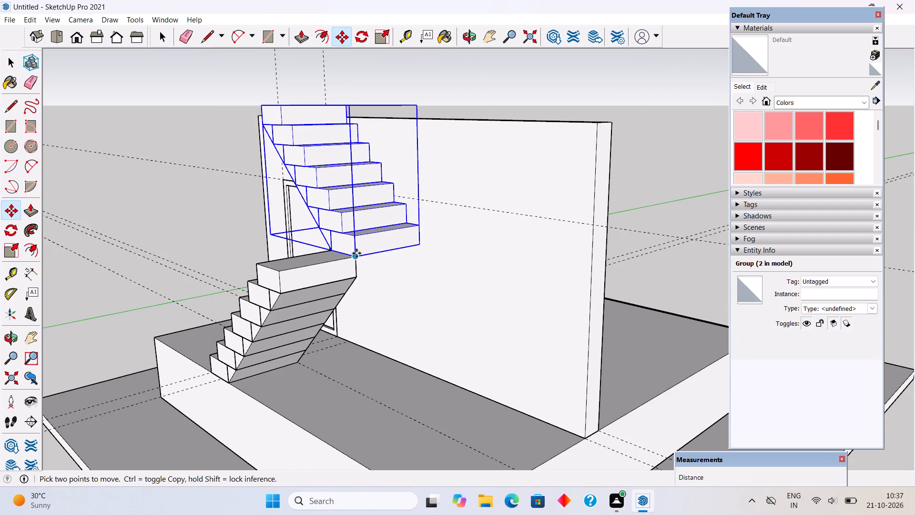
{"action": "left_click", "coordinate": [356, 257]}
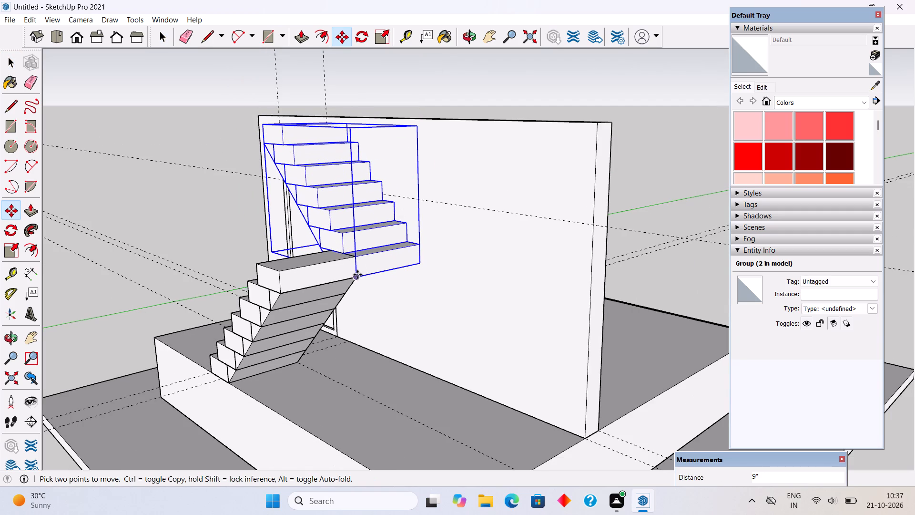
{"action": "left_click", "coordinate": [357, 275]}
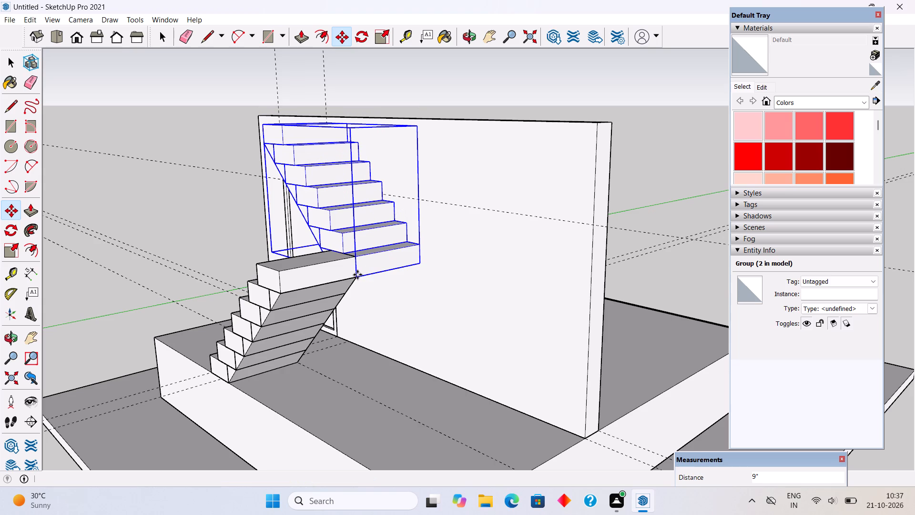
{"action": "key", "text": "space"}
{"action": "left_click", "coordinate": [243, 159]}
Draw a 9" by 6' rectangle across the adjoining end faces of the lower flight's top step and upper flight's bottom step.
{"action": "middle_click_drag", "start_coordinate": [289, 220], "coordinate": [533, 262]}
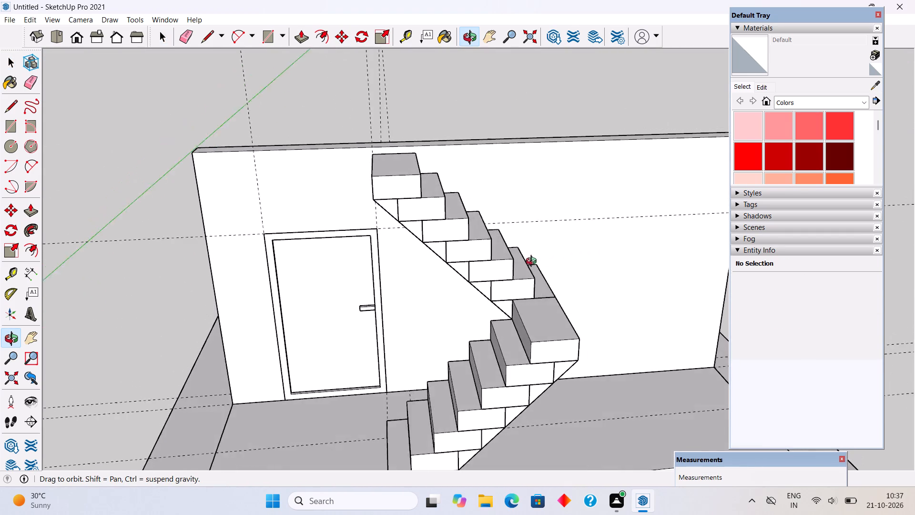
{"action": "middle_click_drag", "start_coordinate": [533, 262], "coordinate": [370, 209]}
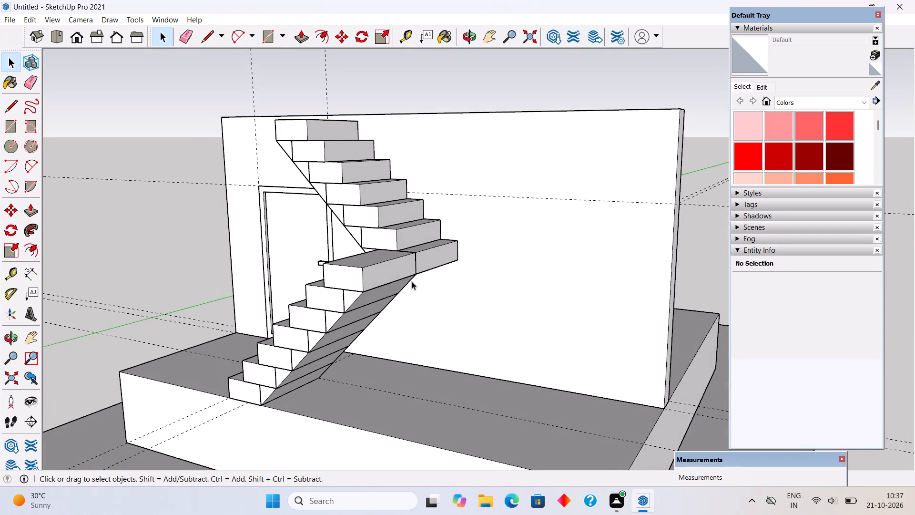
{"action": "middle_click_drag", "start_coordinate": [426, 268], "coordinate": [318, 341]}
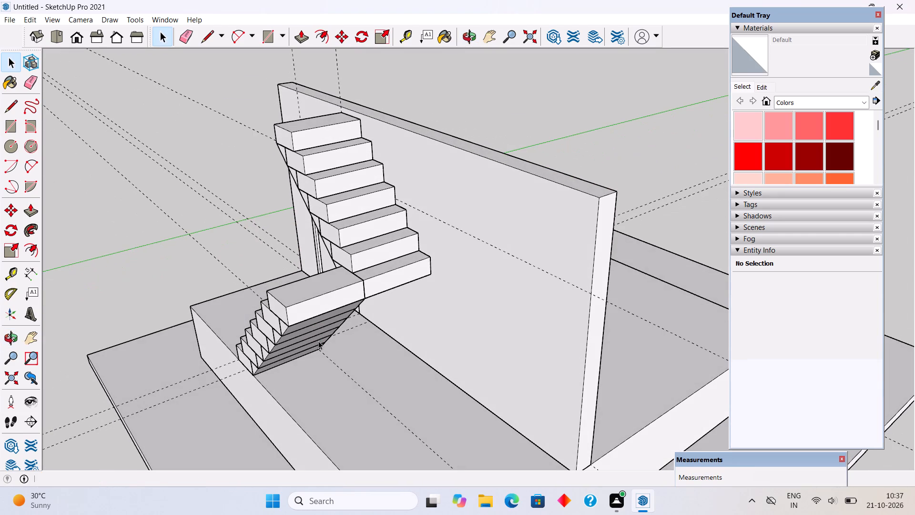
{"action": "key", "text": "r"}
{"action": "left_click", "coordinate": [287, 309]}
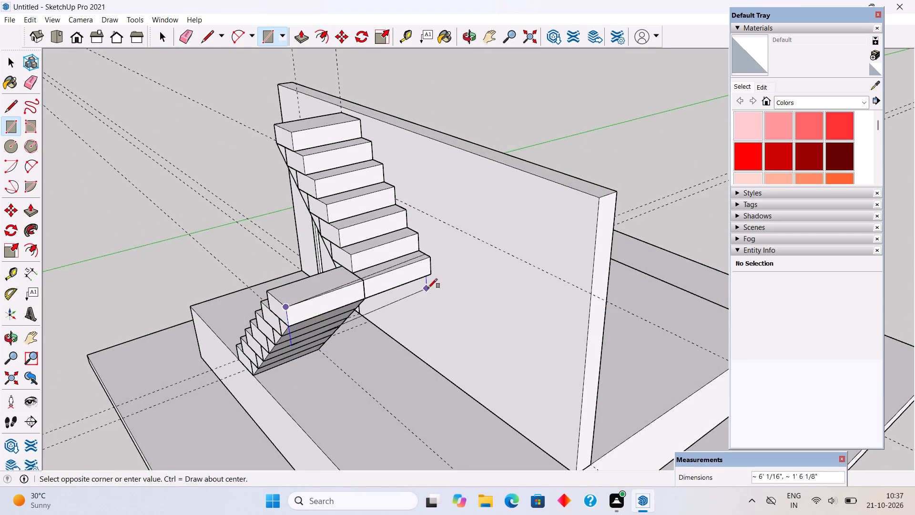
{"action": "left_click", "coordinate": [437, 273]}
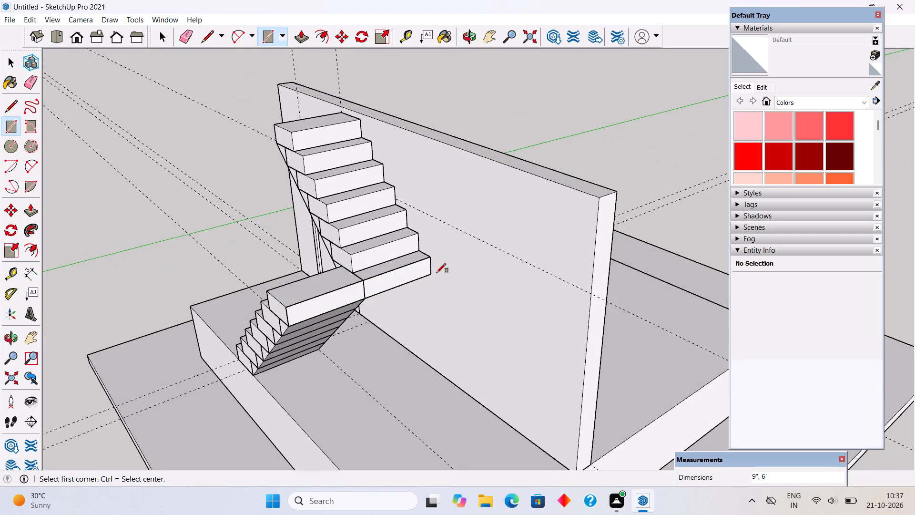
Push/Pull the 9" by 6' rectangle 2.5' outward from the flights to form the landing slab.
{"action": "key", "text": "p"}
{"action": "left_click", "coordinate": [397, 270]}
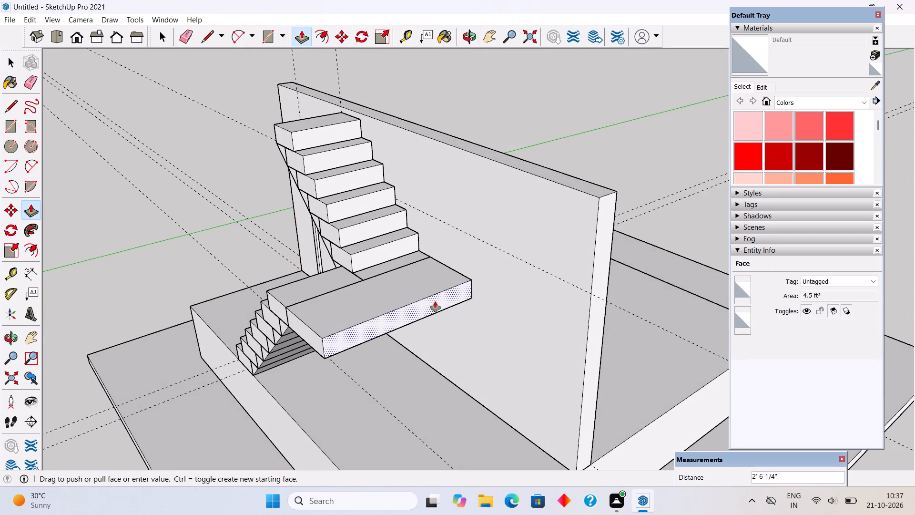
{"action": "key", "text": "2"}
{"action": "key", "text": "period"}
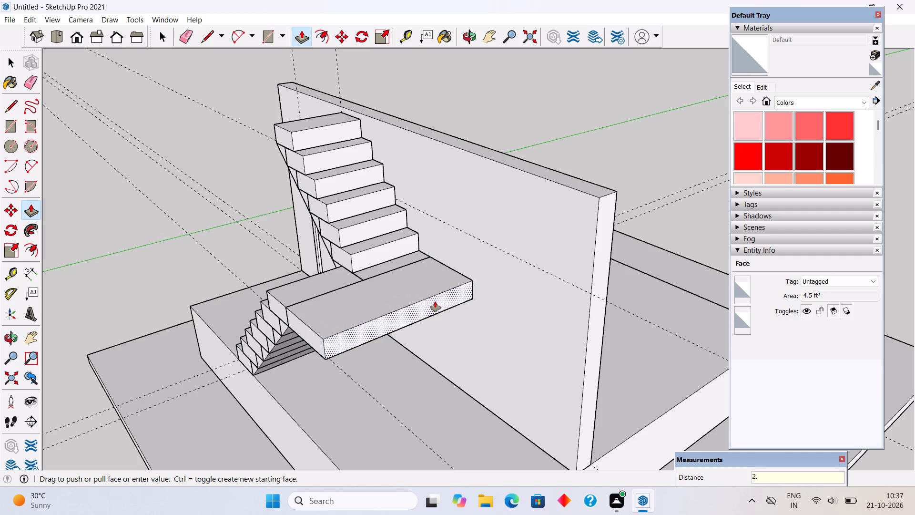
{"action": "type", "text": "5'"}
{"action": "key", "text": "Return"}
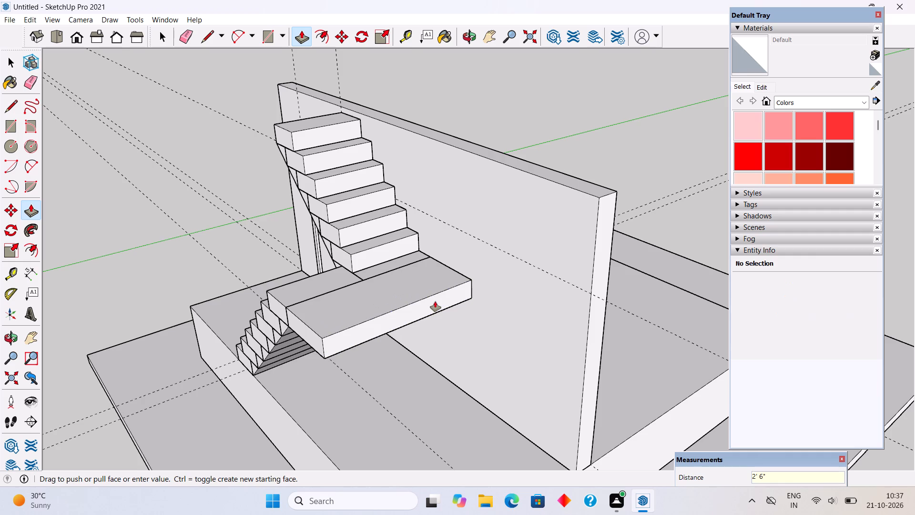
Select the whole landing slab with its connected geometry and make it a group.
{"action": "key", "text": "space"}
{"action": "triple_click", "coordinate": [436, 298]}
{"action": "right_click", "coordinate": [436, 298]}
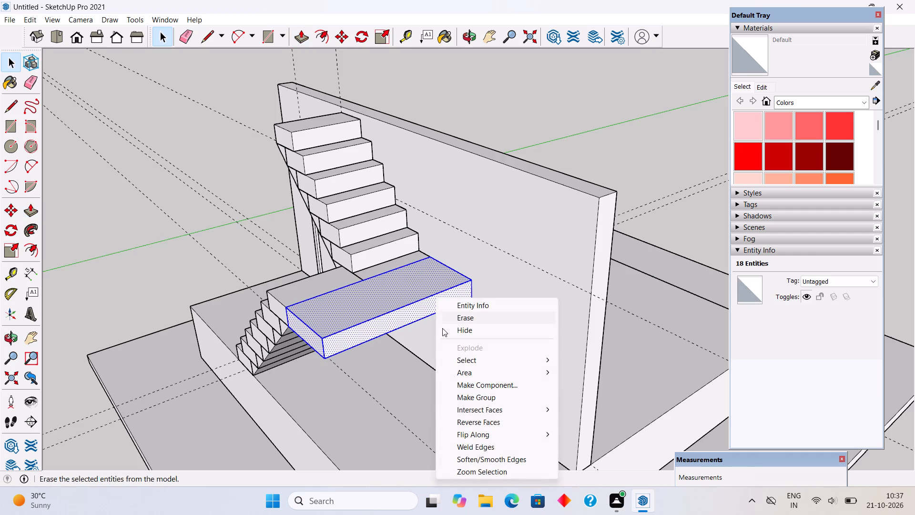
{"action": "left_click", "coordinate": [460, 397]}
{"action": "left_click", "coordinate": [216, 169]}
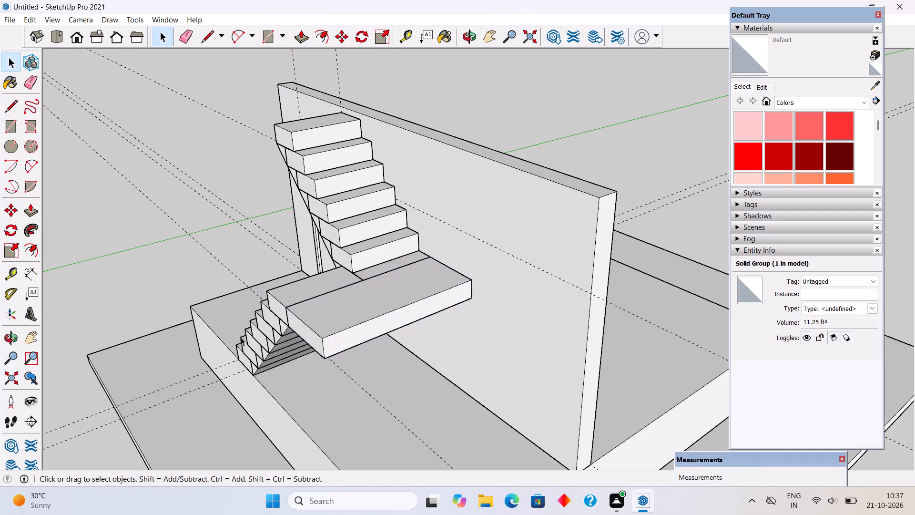
Draw lines on the upper flight's outer side down the top step's 9" rear edge and along the sloped underside to its lower end.
{"action": "middle_click_drag", "start_coordinate": [245, 340], "coordinate": [592, 313]}
{"action": "scroll", "coordinate": [592, 313], "scroll_direction": "down", "scroll_amount": 3}
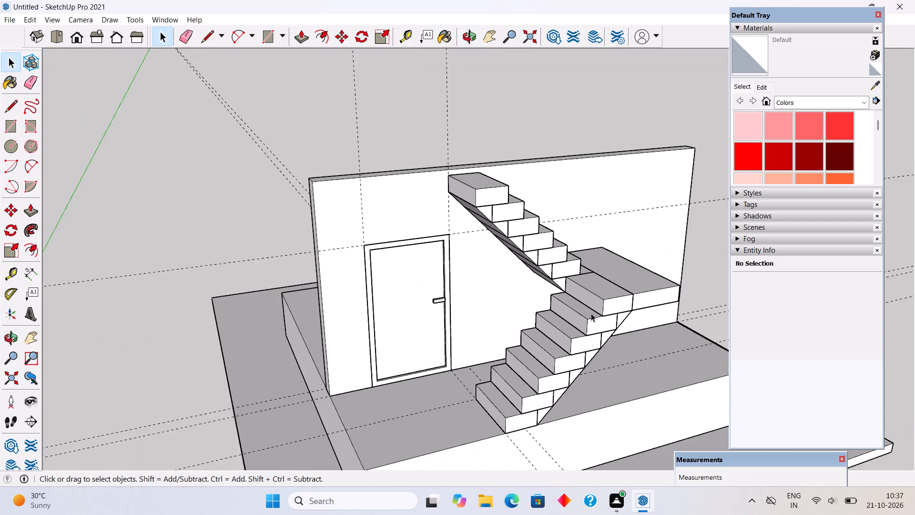
{"action": "scroll", "coordinate": [591, 313], "scroll_direction": "down", "scroll_amount": 2}
{"action": "middle_click_drag", "start_coordinate": [591, 313], "coordinate": [550, 344]}
{"action": "scroll", "coordinate": [559, 348], "scroll_direction": "up", "scroll_amount": 1}
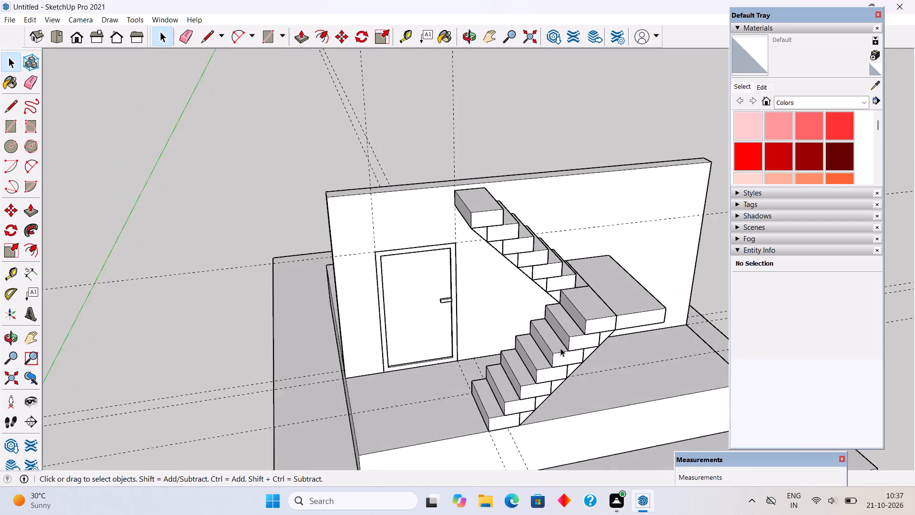
{"action": "scroll", "coordinate": [560, 348], "scroll_direction": "up", "scroll_amount": 2}
{"action": "scroll", "coordinate": [588, 276], "scroll_direction": "up", "scroll_amount": 4}
{"action": "middle_click_drag", "start_coordinate": [545, 266], "coordinate": [543, 300]}
{"action": "scroll", "coordinate": [543, 300], "scroll_direction": "up", "scroll_amount": 3}
{"action": "middle_click_drag", "start_coordinate": [543, 302], "coordinate": [543, 309]}
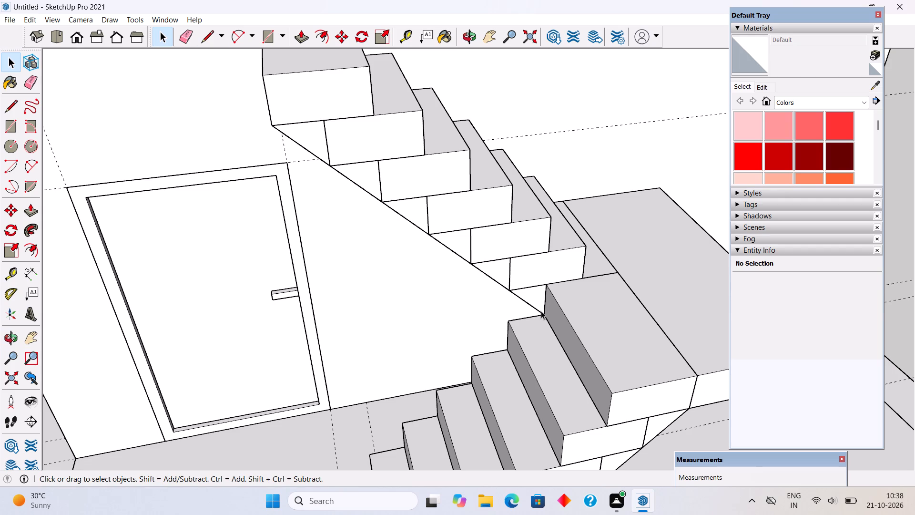
{"action": "key", "text": "l"}
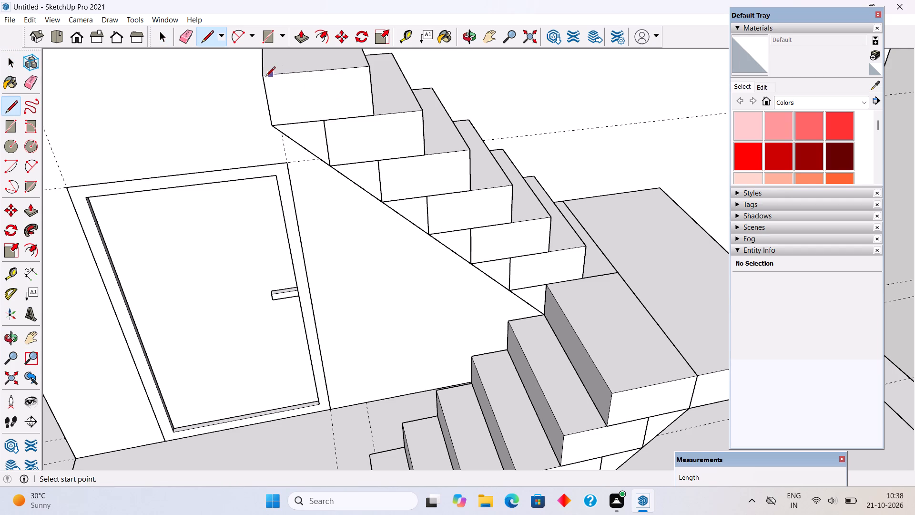
{"action": "left_click", "coordinate": [263, 78]}
{"action": "left_click", "coordinate": [277, 127]}
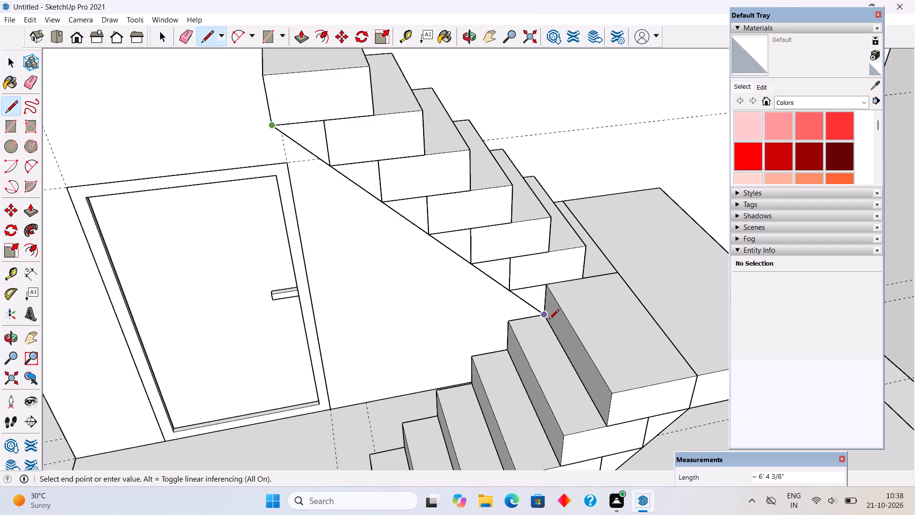
{"action": "left_click", "coordinate": [544, 317]}
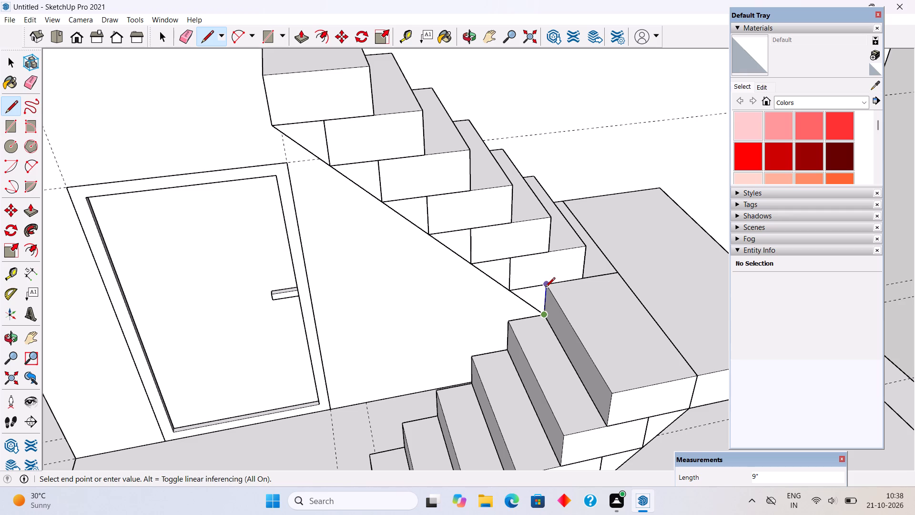
Trace the upper flight's stepped outer edge with 9" risers and treads, closing the outline along the top step's 1' 6" edge.
{"action": "left_click", "coordinate": [545, 288]}
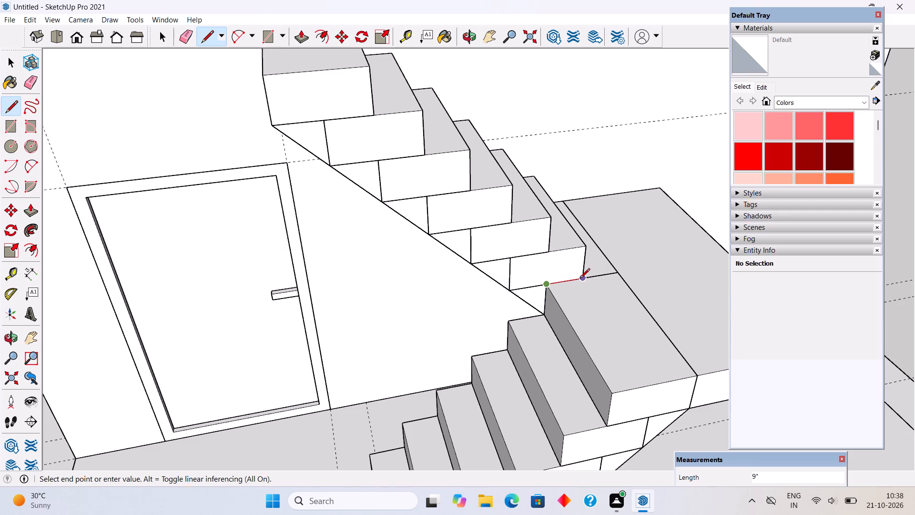
{"action": "left_click", "coordinate": [580, 279]}
{"action": "left_click", "coordinate": [586, 249]}
{"action": "left_click", "coordinate": [550, 251]}
{"action": "left_click", "coordinate": [549, 222]}
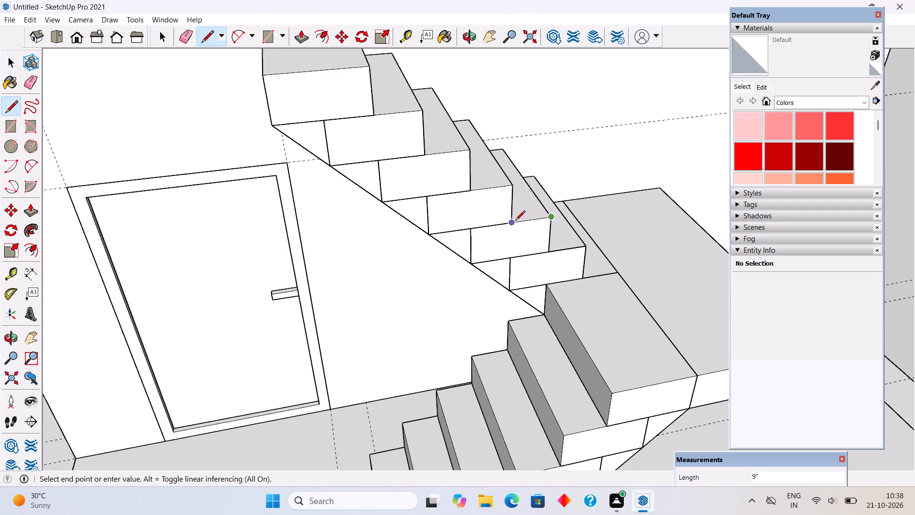
{"action": "left_click", "coordinate": [515, 221]}
{"action": "left_click", "coordinate": [510, 190]}
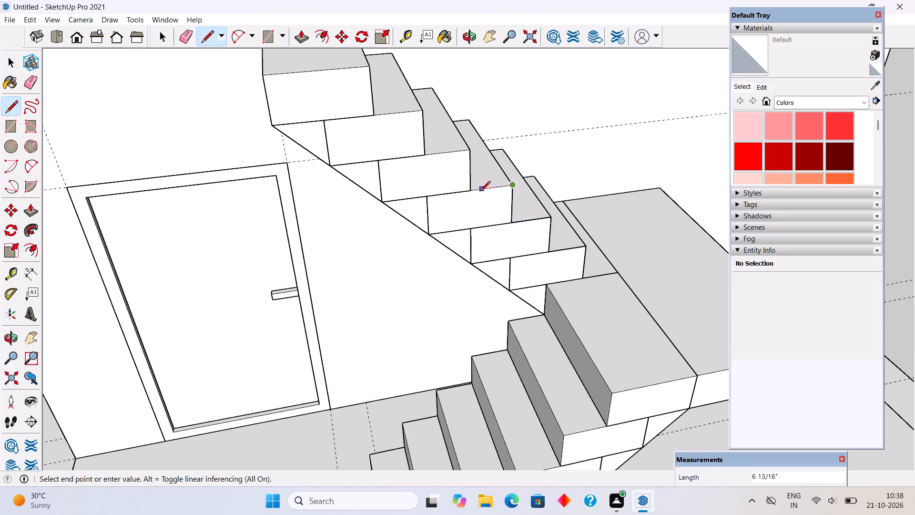
{"action": "left_click", "coordinate": [473, 192]}
{"action": "left_click", "coordinate": [468, 150]}
{"action": "left_click", "coordinate": [421, 155]}
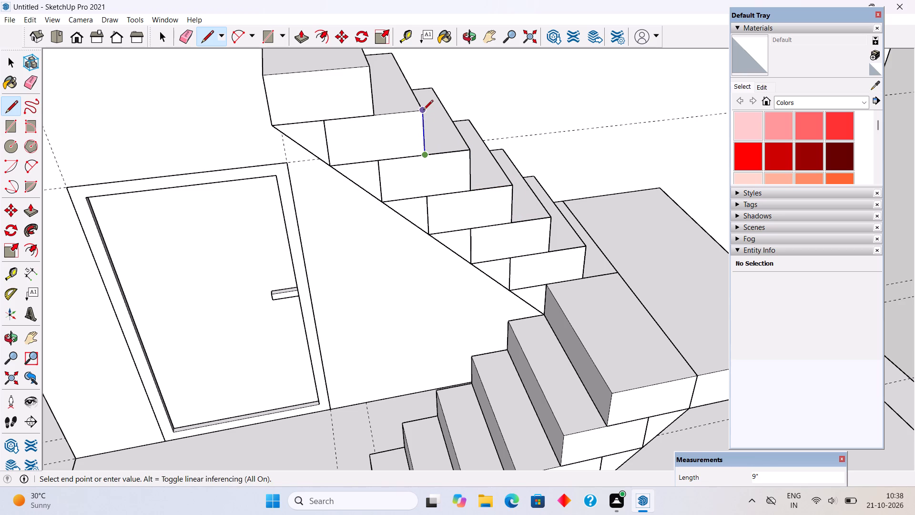
{"action": "left_click", "coordinate": [423, 111]}
{"action": "left_click", "coordinate": [372, 112]}
{"action": "scroll", "coordinate": [373, 113], "scroll_direction": "down", "scroll_amount": 4}
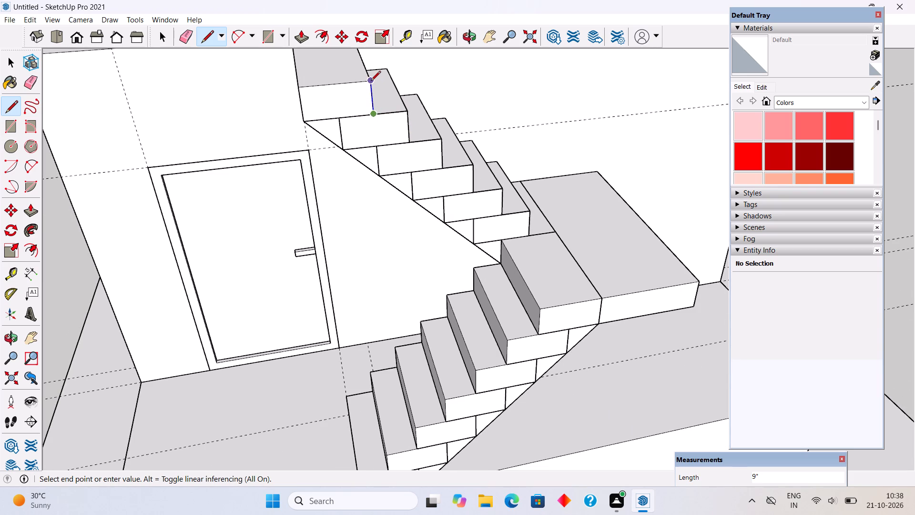
{"action": "left_click", "coordinate": [371, 82]}
{"action": "left_click", "coordinate": [301, 92]}
Push/Pull the traced stepped face on the upper flight's outer side 1" outward.
{"action": "key", "text": "space"}
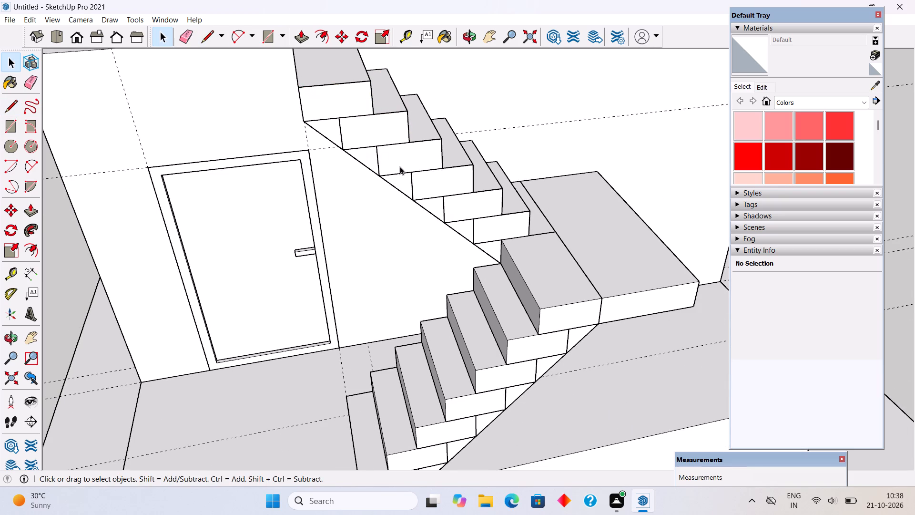
{"action": "key", "text": "p"}
{"action": "left_click", "coordinate": [410, 155]}
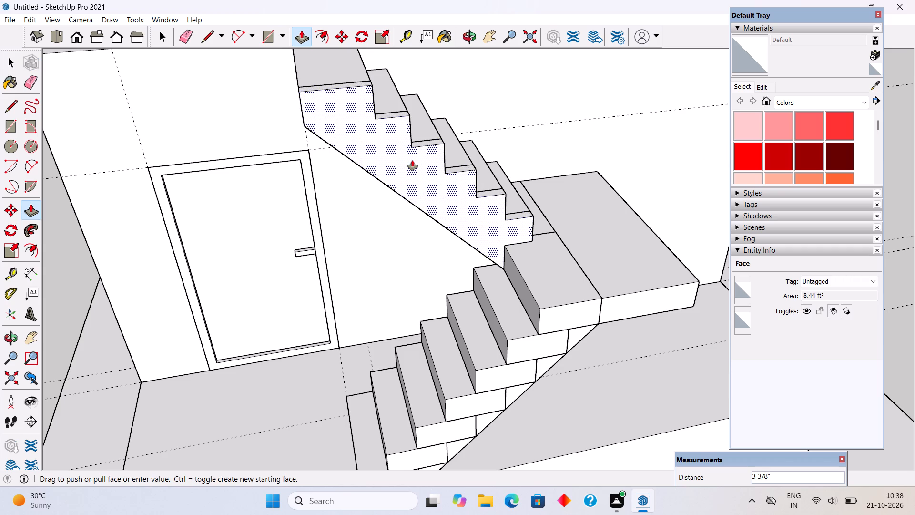
{"action": "type", "text": "1\""}
{"action": "key", "text": "Return"}
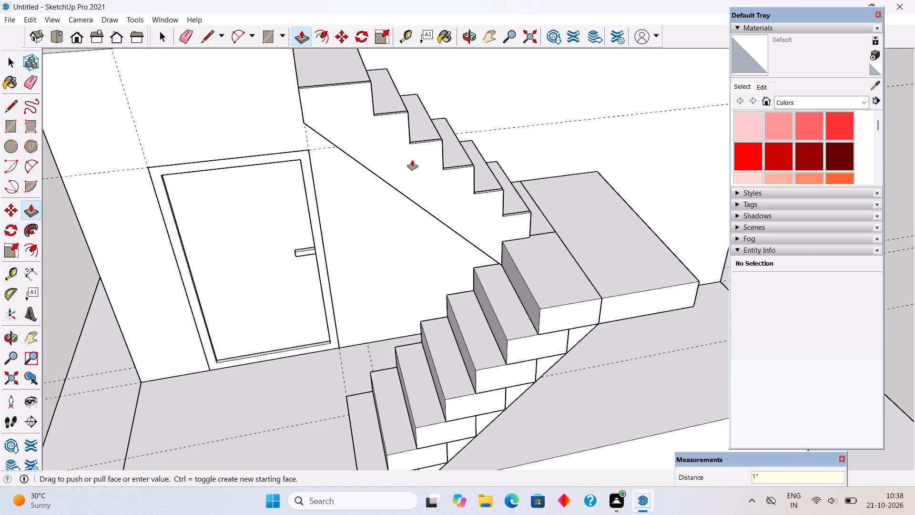
Select the 1" stepped side panel with all its connected geometry and make it a group.
{"action": "key", "text": "space"}
{"action": "triple_click", "coordinate": [412, 160]}
{"action": "right_click", "coordinate": [412, 160]}
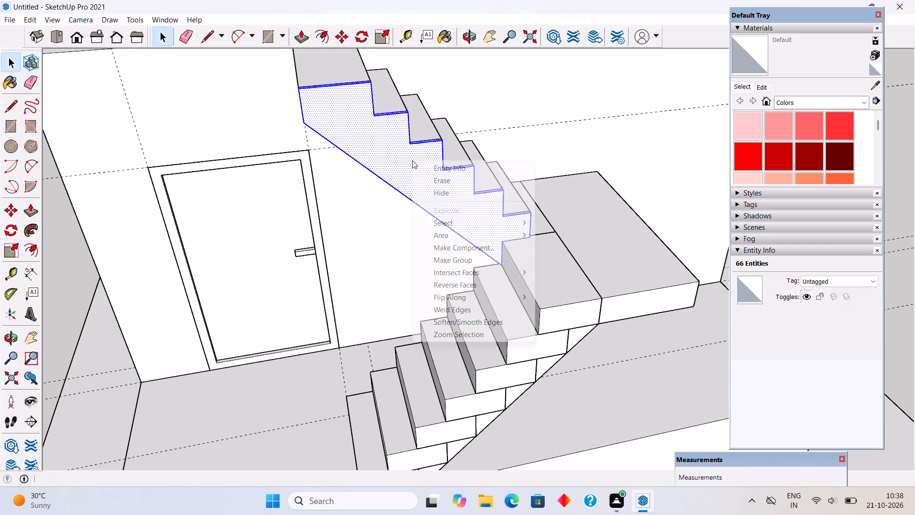
{"action": "left_click", "coordinate": [464, 256]}
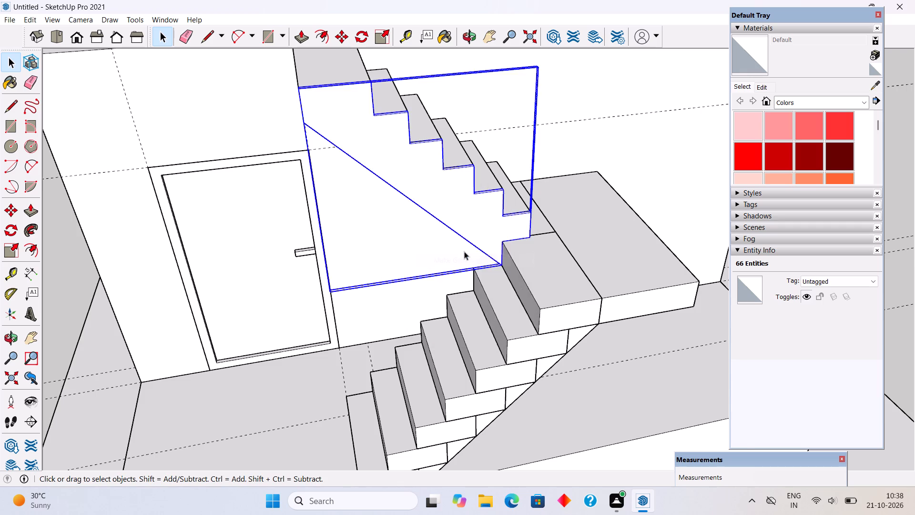
{"action": "scroll", "coordinate": [464, 251], "scroll_direction": "down", "scroll_amount": 10}
{"action": "left_click", "coordinate": [609, 426]}
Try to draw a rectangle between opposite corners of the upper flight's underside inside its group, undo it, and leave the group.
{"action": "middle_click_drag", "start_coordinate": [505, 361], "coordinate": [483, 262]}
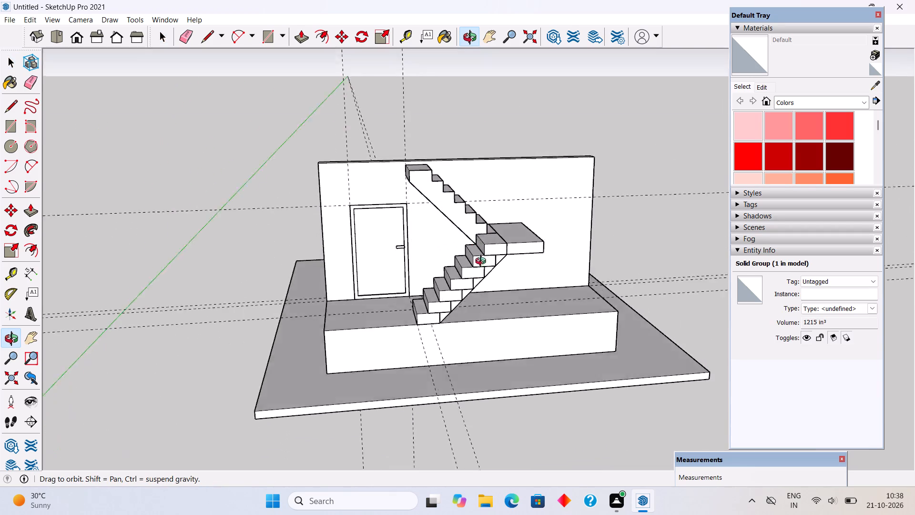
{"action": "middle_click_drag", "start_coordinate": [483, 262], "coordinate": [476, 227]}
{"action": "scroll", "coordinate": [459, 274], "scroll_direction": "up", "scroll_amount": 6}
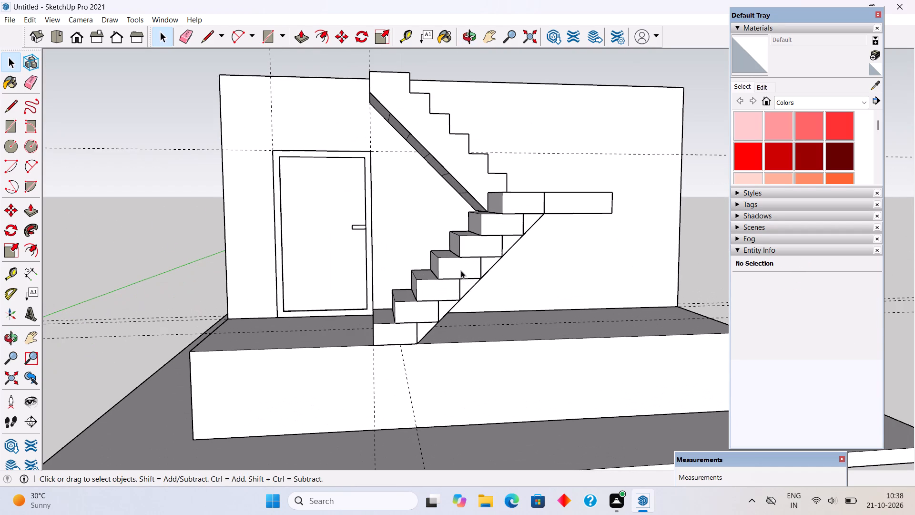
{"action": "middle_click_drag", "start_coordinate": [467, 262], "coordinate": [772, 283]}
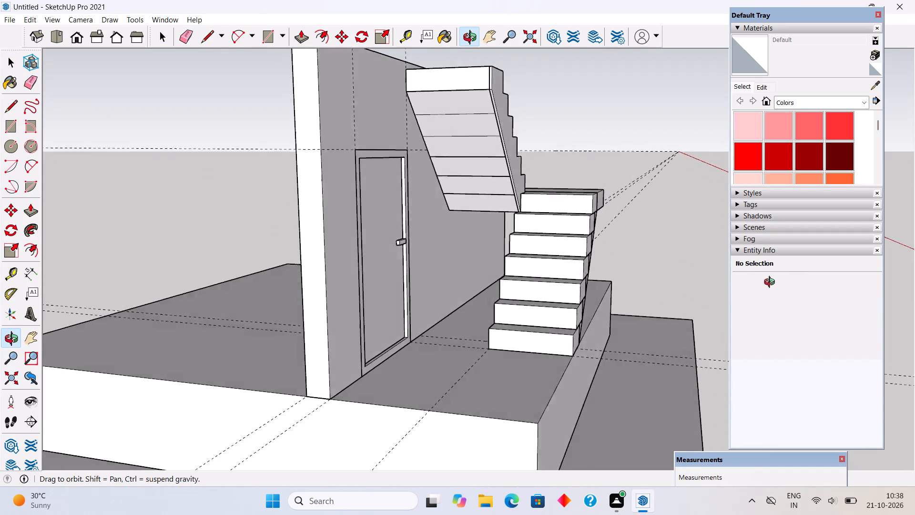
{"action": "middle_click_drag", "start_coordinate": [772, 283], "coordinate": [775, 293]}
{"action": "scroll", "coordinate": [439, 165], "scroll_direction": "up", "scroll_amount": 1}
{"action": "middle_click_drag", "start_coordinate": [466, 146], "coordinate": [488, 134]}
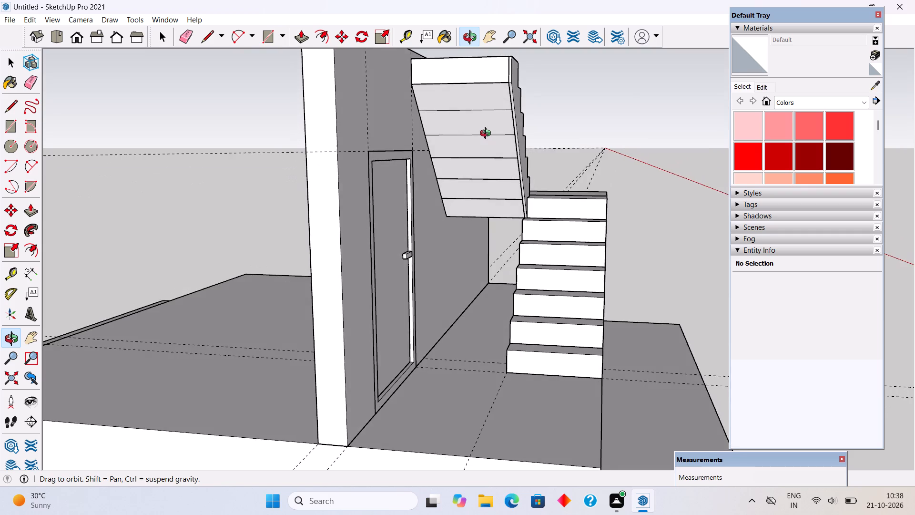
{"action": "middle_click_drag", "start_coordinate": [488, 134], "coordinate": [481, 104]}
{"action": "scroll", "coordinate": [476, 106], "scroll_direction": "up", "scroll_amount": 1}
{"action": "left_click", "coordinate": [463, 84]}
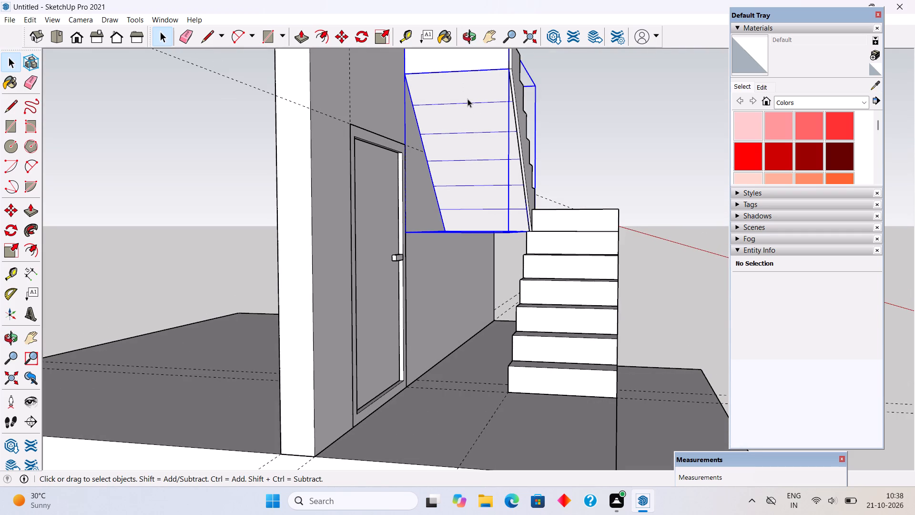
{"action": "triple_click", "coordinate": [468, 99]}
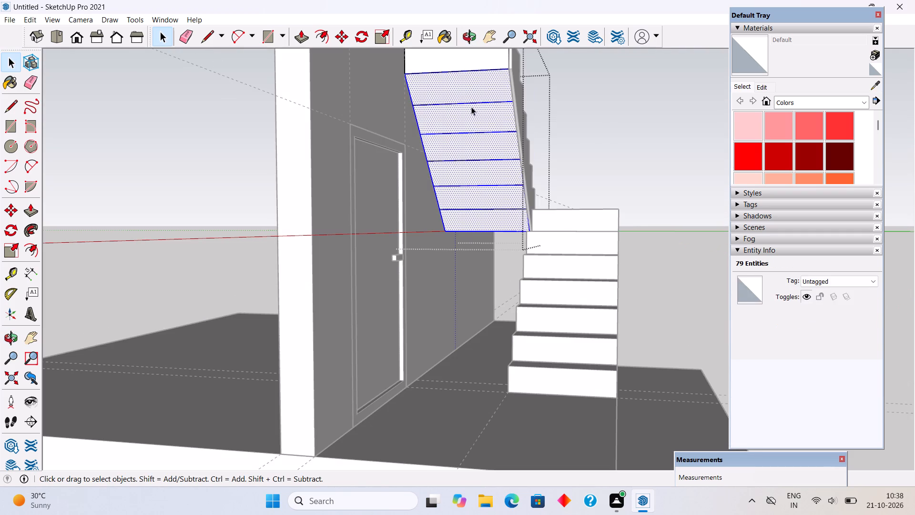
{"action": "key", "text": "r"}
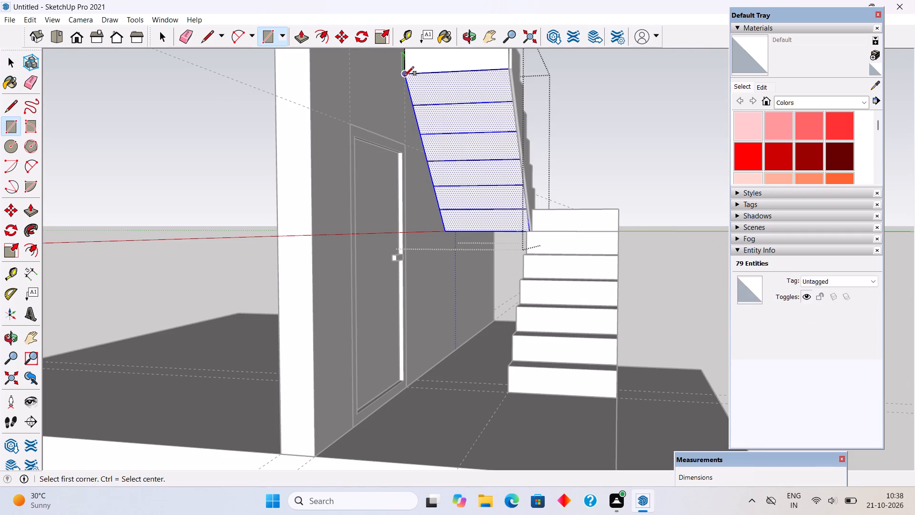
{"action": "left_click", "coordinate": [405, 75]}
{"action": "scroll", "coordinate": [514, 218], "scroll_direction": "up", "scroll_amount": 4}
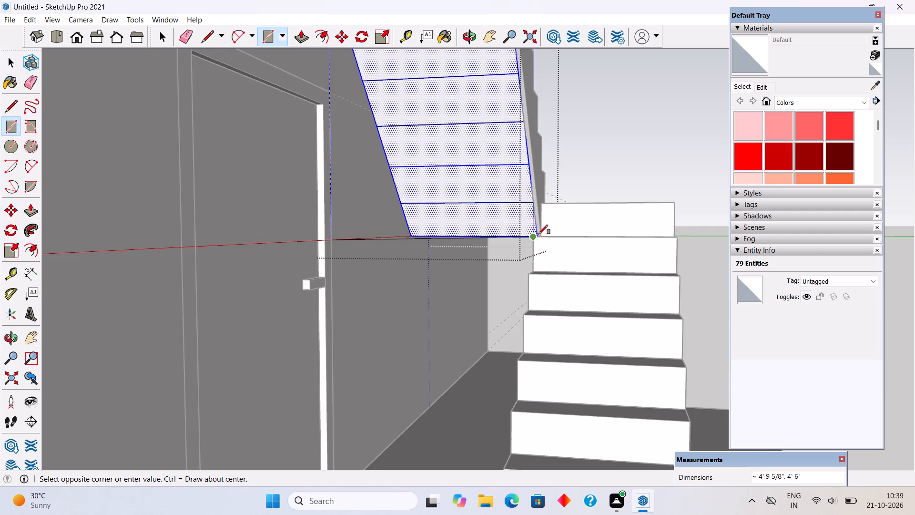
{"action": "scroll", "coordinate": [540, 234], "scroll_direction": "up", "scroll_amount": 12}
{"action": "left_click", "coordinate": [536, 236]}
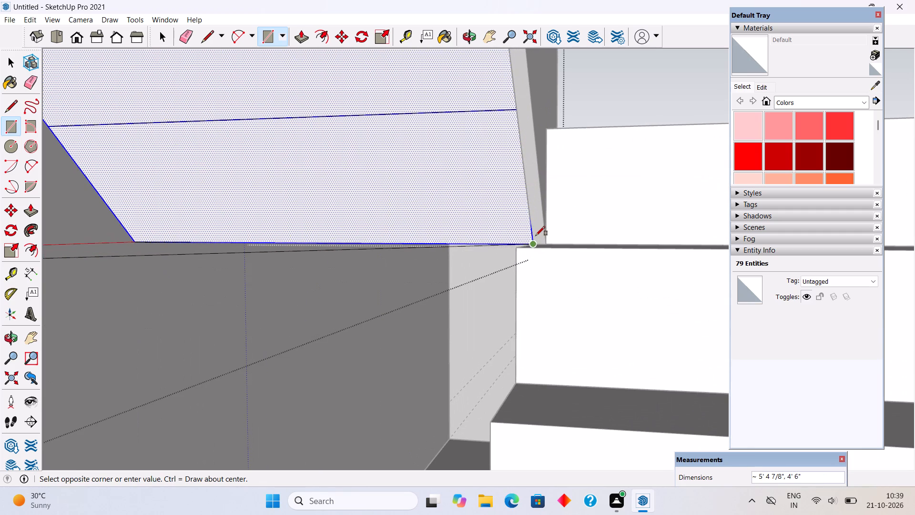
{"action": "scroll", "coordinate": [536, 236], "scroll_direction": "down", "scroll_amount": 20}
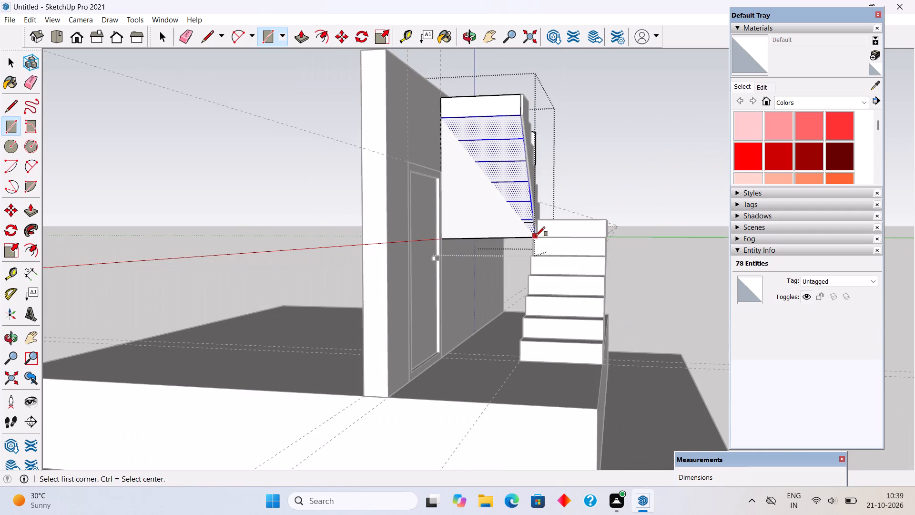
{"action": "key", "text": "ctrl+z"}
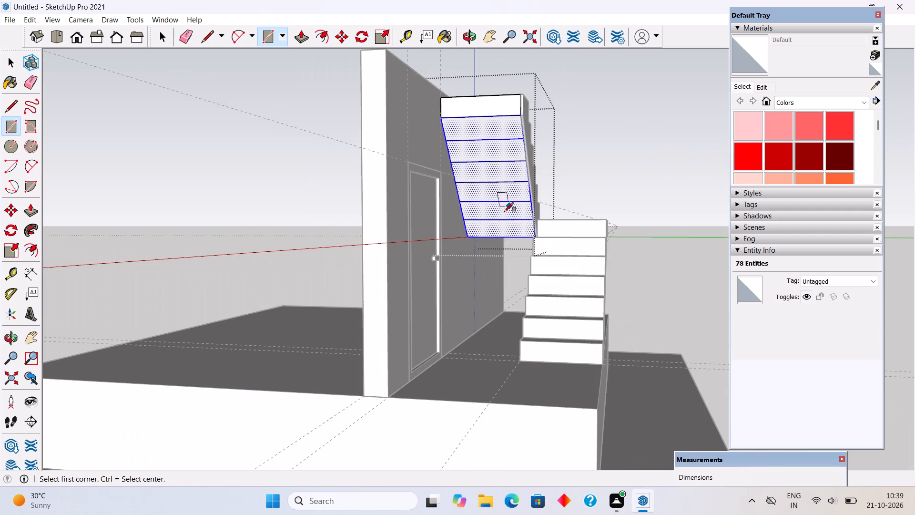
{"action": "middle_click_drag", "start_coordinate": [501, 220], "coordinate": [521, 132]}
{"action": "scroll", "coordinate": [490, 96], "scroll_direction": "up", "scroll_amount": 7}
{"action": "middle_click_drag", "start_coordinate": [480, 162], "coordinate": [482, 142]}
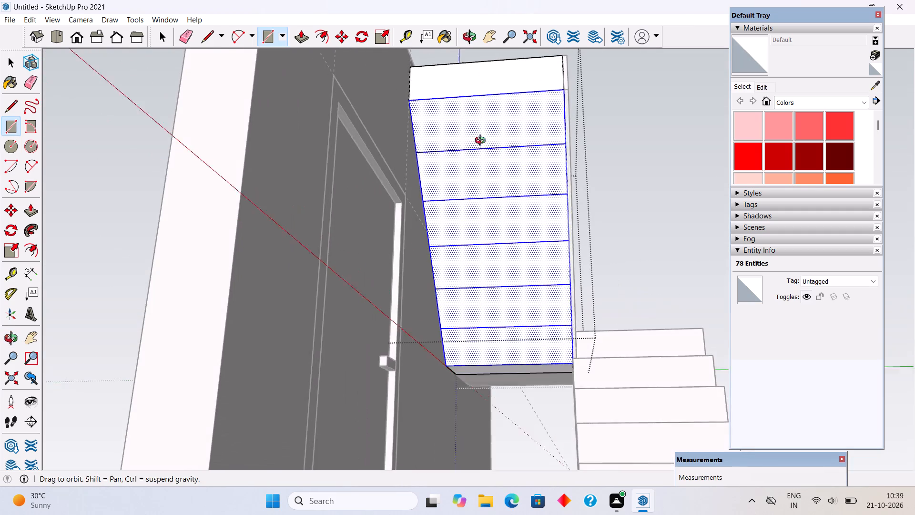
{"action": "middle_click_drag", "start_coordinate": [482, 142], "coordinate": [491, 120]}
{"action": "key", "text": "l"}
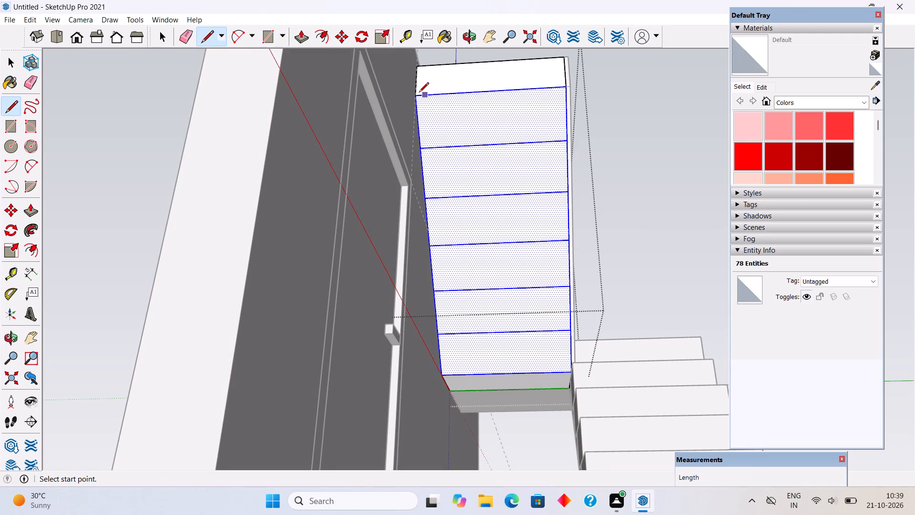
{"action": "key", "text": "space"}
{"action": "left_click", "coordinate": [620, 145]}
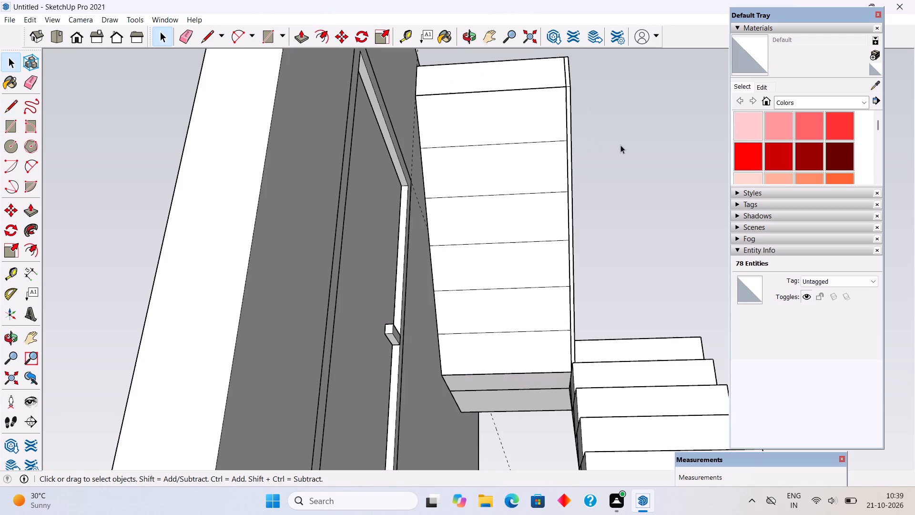
Outline the upper flight's sloped underside with lines, including the side panel's thickness, closing along the wall-side edge about 6' 4 3/8" long.
{"action": "middle_click_drag", "start_coordinate": [643, 274], "coordinate": [665, 309]}
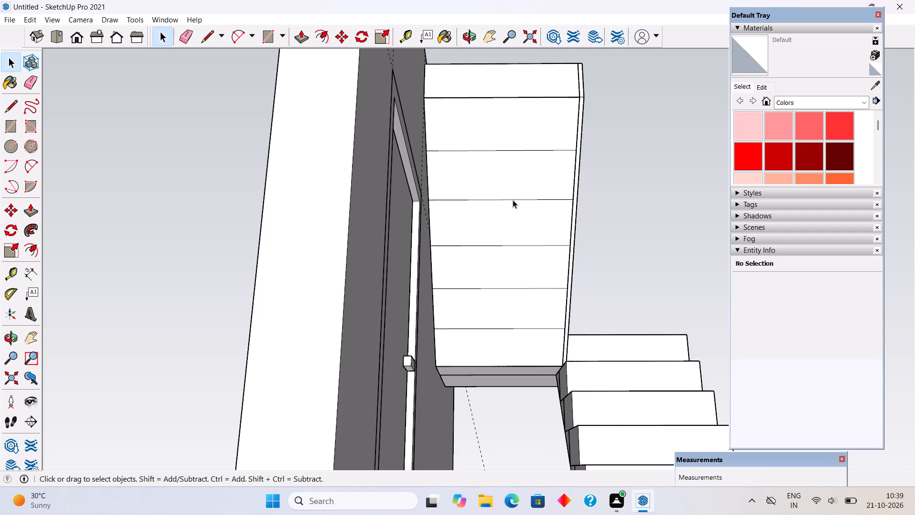
{"action": "key", "text": "l"}
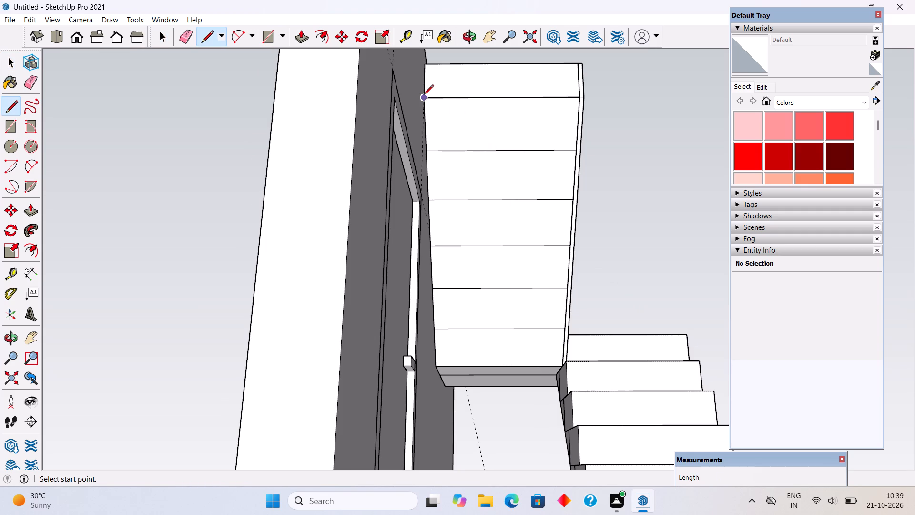
{"action": "left_click", "coordinate": [424, 95]}
{"action": "middle_click_drag", "start_coordinate": [576, 135], "coordinate": [478, 223]}
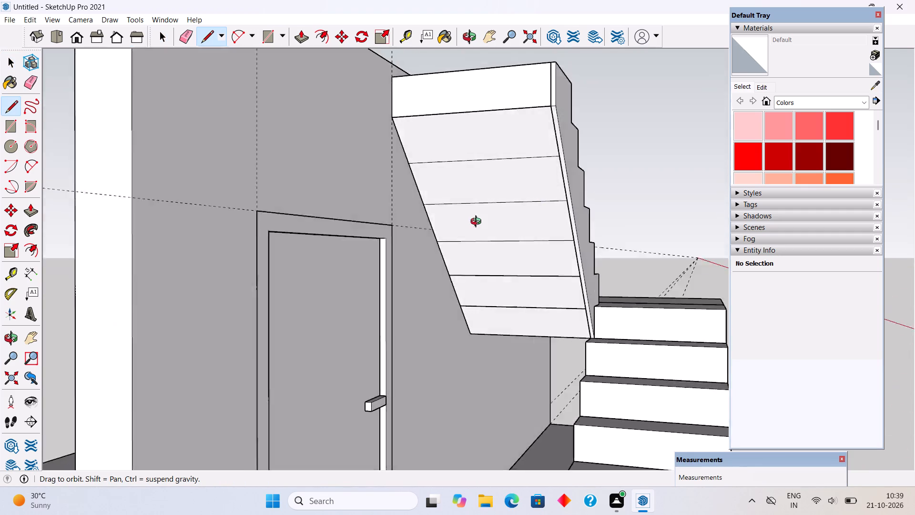
{"action": "middle_click_drag", "start_coordinate": [478, 223], "coordinate": [567, 206]}
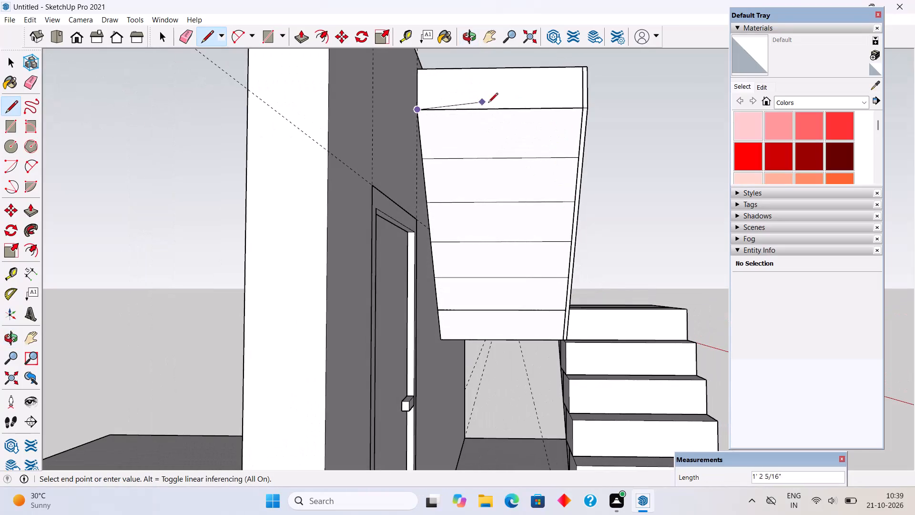
{"action": "left_click", "coordinate": [590, 110]}
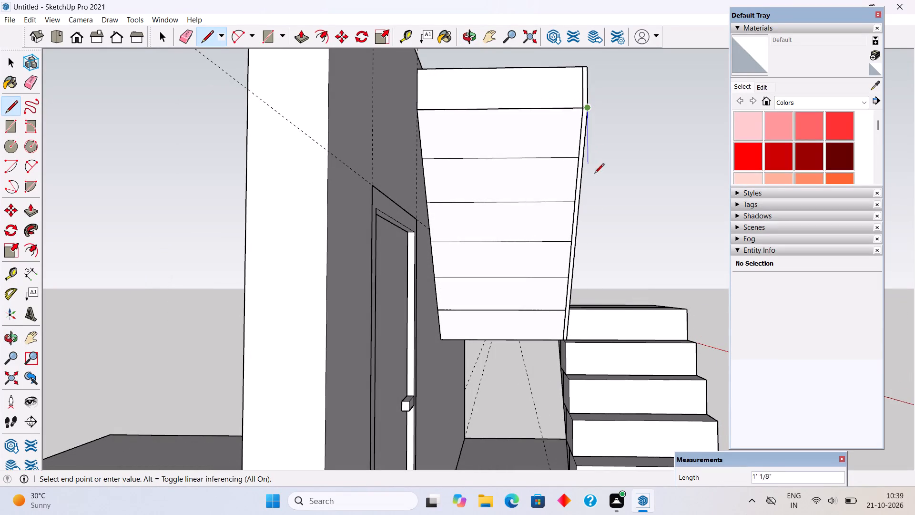
{"action": "scroll", "coordinate": [568, 350], "scroll_direction": "up", "scroll_amount": 14}
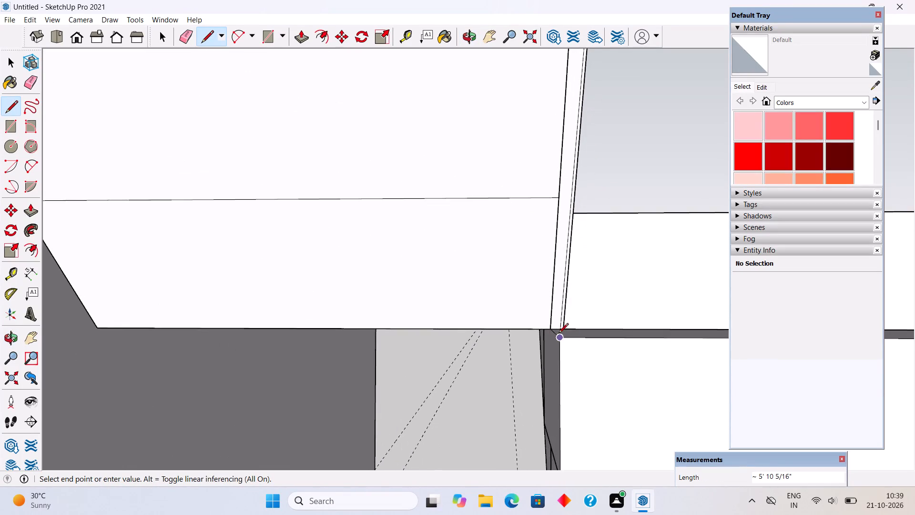
{"action": "scroll", "coordinate": [563, 328], "scroll_direction": "up", "scroll_amount": 3}
{"action": "left_click", "coordinate": [567, 329]}
{"action": "scroll", "coordinate": [408, 340], "scroll_direction": "down", "scroll_amount": 5}
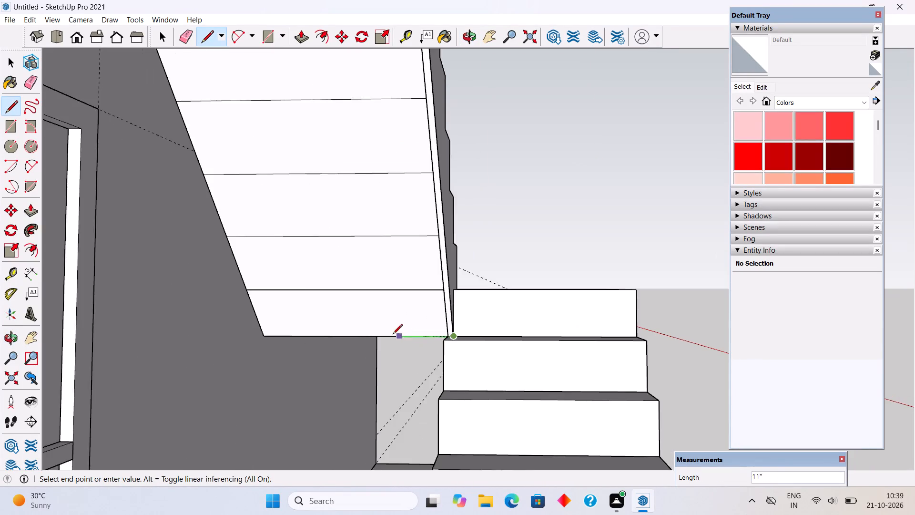
{"action": "left_click", "coordinate": [278, 339]}
{"action": "scroll", "coordinate": [277, 339], "scroll_direction": "down", "scroll_amount": 5}
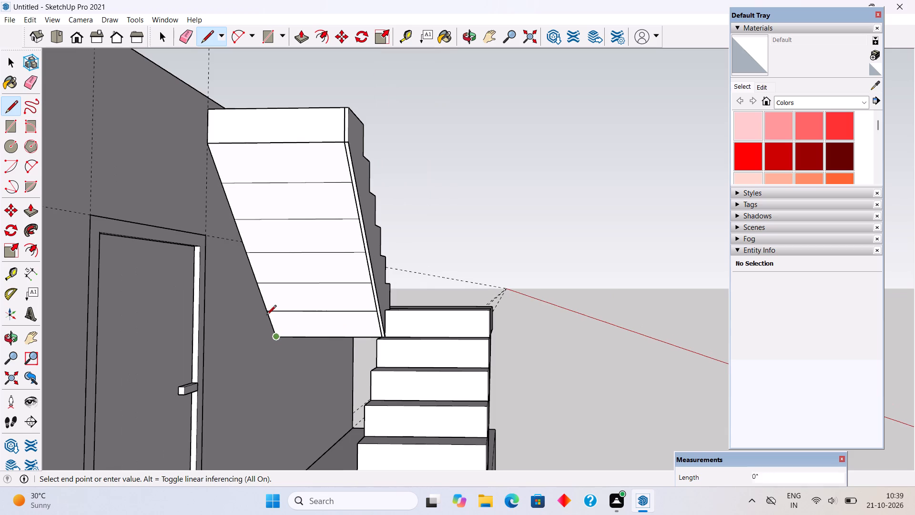
{"action": "left_click", "coordinate": [210, 144]}
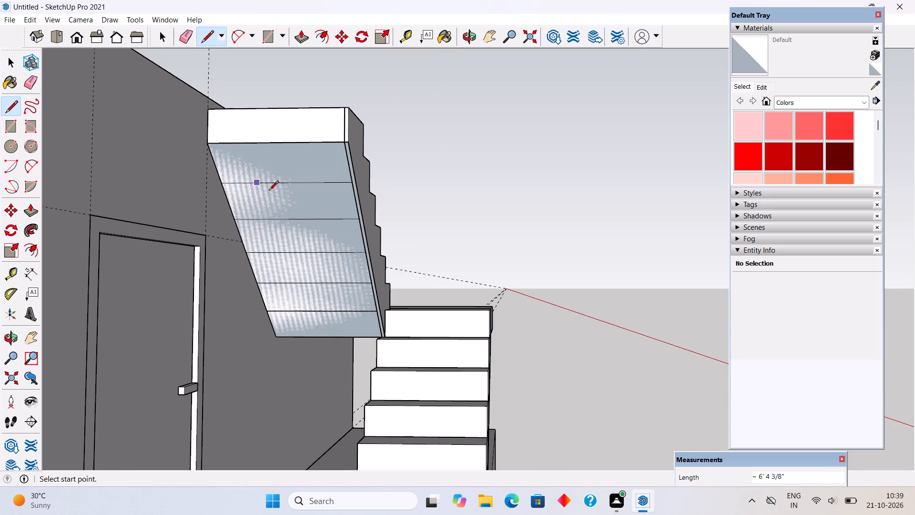
Push/Pull the outlined underside face of the upper flight 1" outward.
{"action": "key", "text": "p"}
{"action": "left_click", "coordinate": [329, 262]}
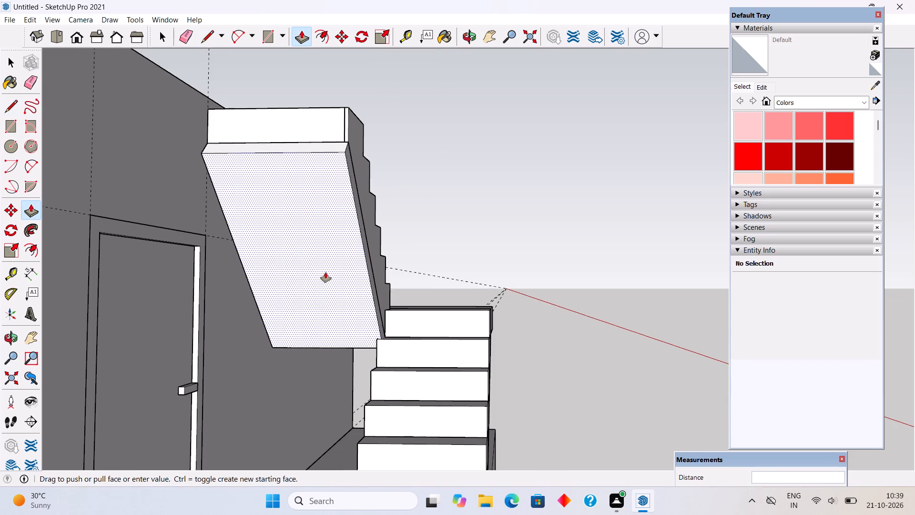
{"action": "type", "text": "1\""}
{"action": "key", "text": "Return"}
Select the 1" underside panel with all its connected geometry and make it a group.
{"action": "key", "text": "space"}
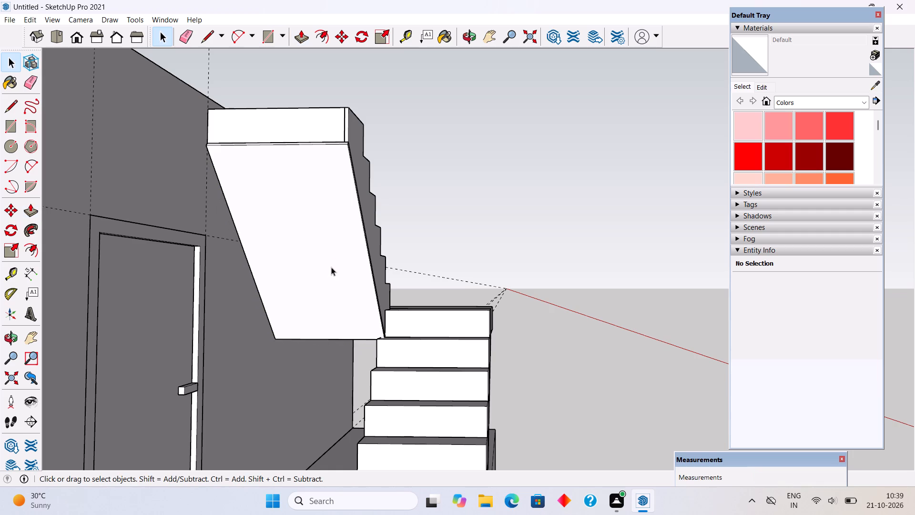
{"action": "triple_click", "coordinate": [328, 265]}
{"action": "right_click", "coordinate": [328, 265]}
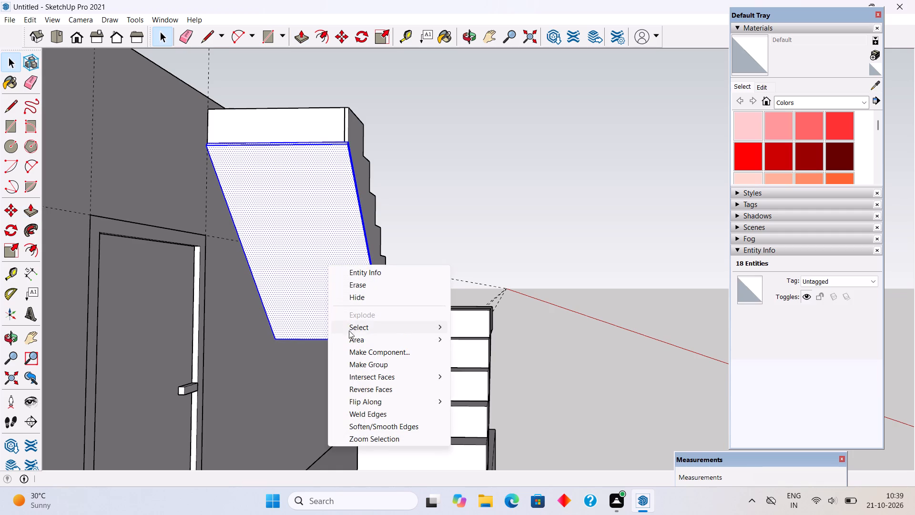
{"action": "left_click", "coordinate": [356, 361]}
{"action": "left_click", "coordinate": [484, 204]}
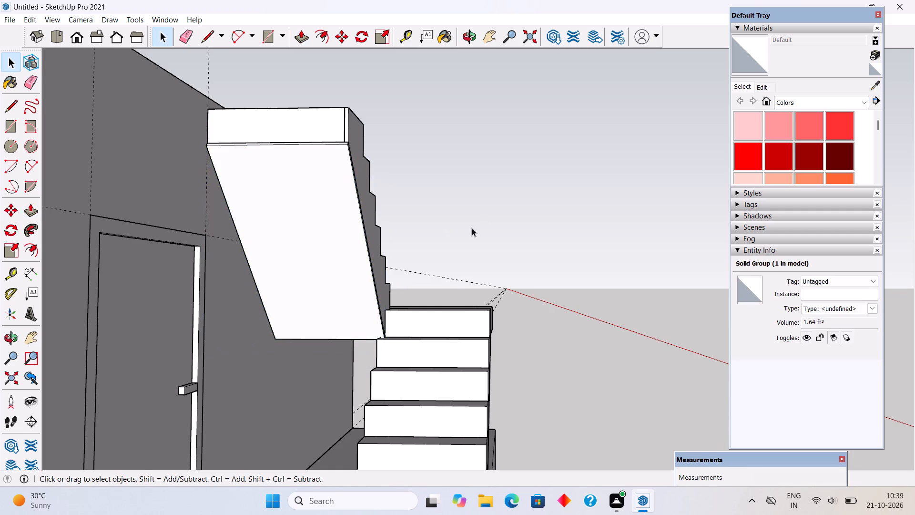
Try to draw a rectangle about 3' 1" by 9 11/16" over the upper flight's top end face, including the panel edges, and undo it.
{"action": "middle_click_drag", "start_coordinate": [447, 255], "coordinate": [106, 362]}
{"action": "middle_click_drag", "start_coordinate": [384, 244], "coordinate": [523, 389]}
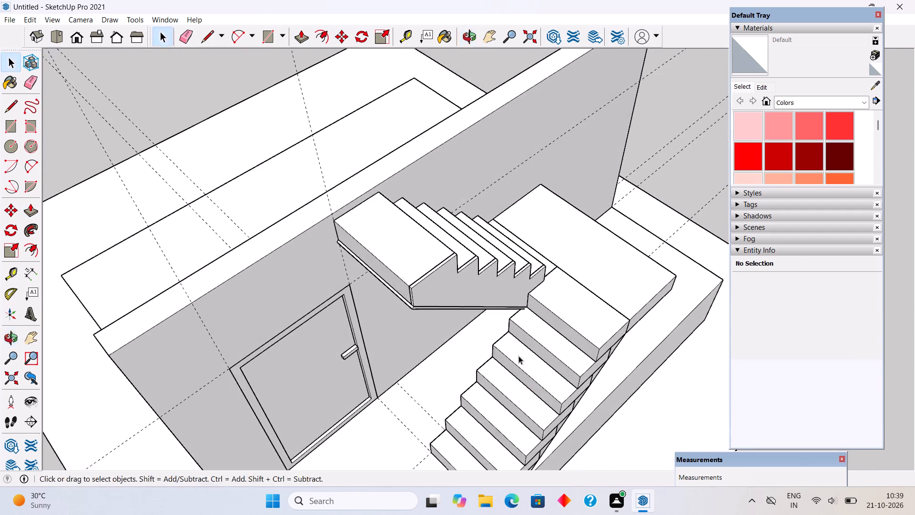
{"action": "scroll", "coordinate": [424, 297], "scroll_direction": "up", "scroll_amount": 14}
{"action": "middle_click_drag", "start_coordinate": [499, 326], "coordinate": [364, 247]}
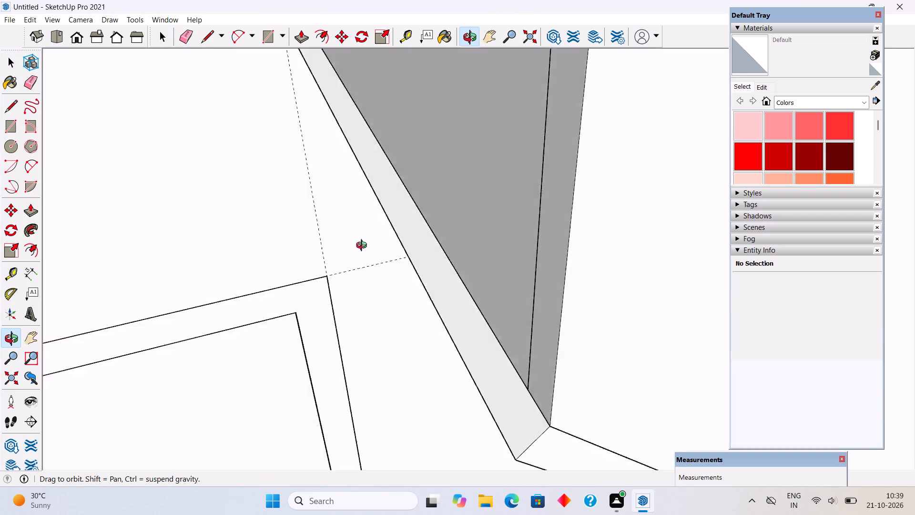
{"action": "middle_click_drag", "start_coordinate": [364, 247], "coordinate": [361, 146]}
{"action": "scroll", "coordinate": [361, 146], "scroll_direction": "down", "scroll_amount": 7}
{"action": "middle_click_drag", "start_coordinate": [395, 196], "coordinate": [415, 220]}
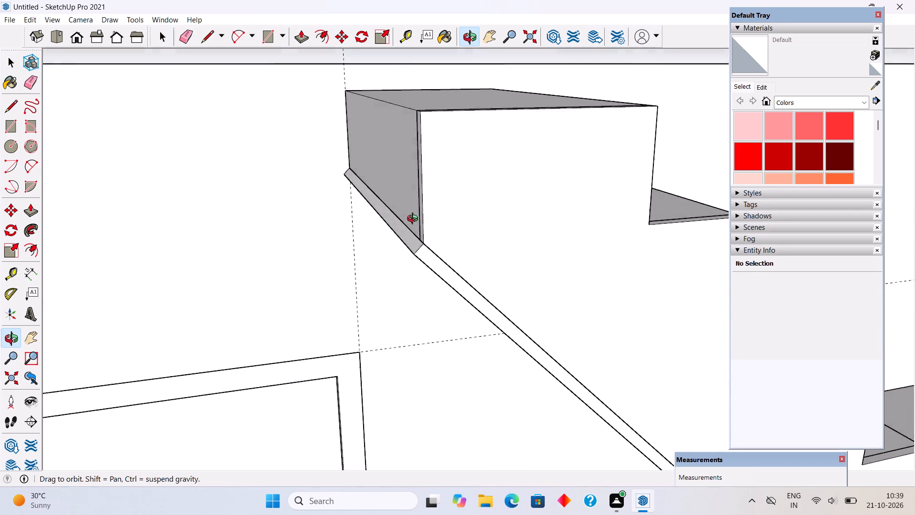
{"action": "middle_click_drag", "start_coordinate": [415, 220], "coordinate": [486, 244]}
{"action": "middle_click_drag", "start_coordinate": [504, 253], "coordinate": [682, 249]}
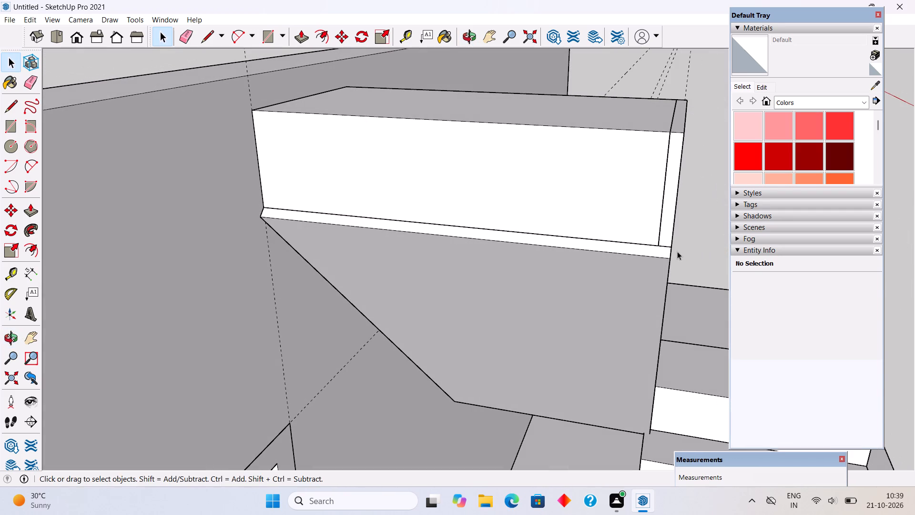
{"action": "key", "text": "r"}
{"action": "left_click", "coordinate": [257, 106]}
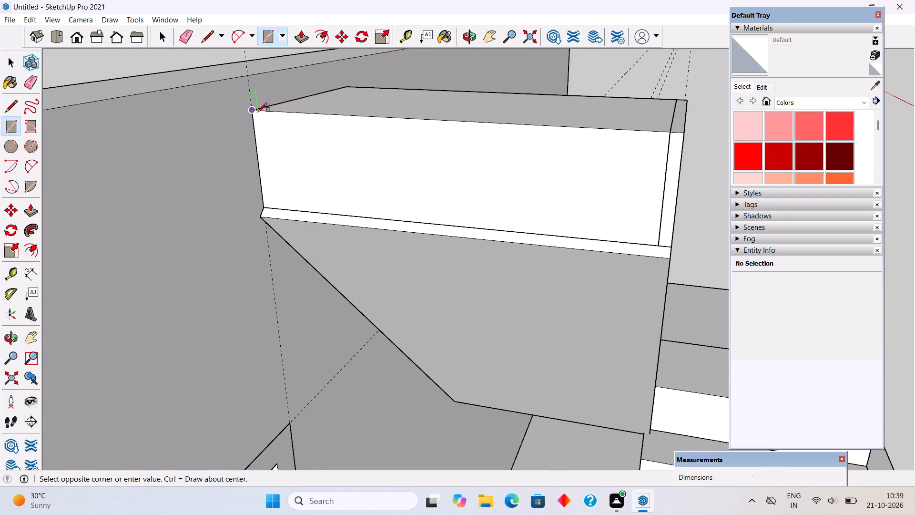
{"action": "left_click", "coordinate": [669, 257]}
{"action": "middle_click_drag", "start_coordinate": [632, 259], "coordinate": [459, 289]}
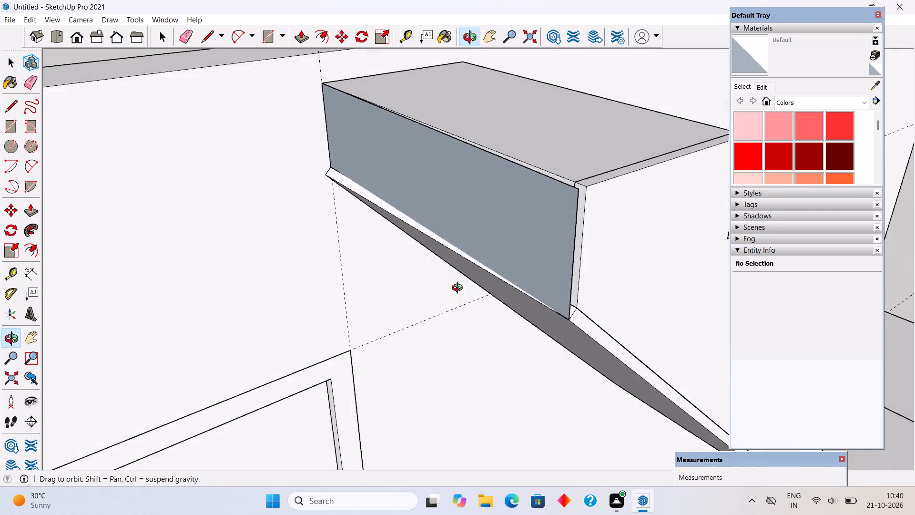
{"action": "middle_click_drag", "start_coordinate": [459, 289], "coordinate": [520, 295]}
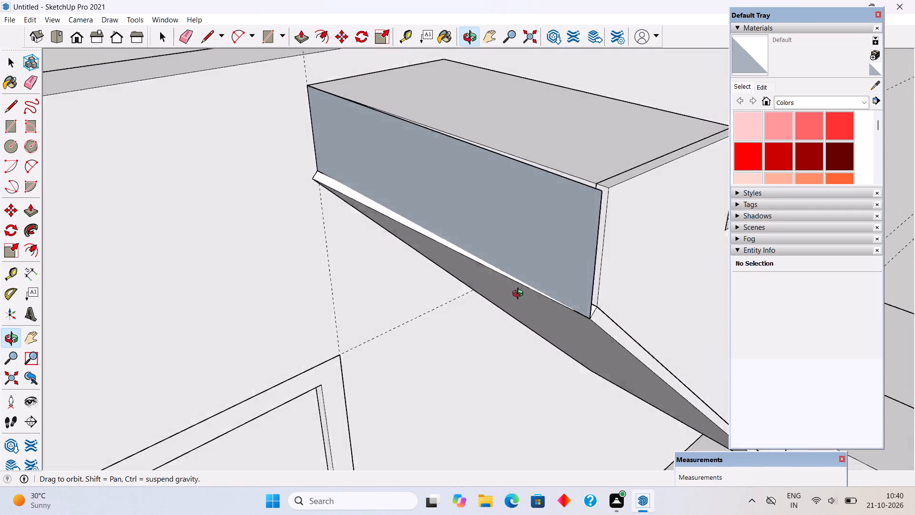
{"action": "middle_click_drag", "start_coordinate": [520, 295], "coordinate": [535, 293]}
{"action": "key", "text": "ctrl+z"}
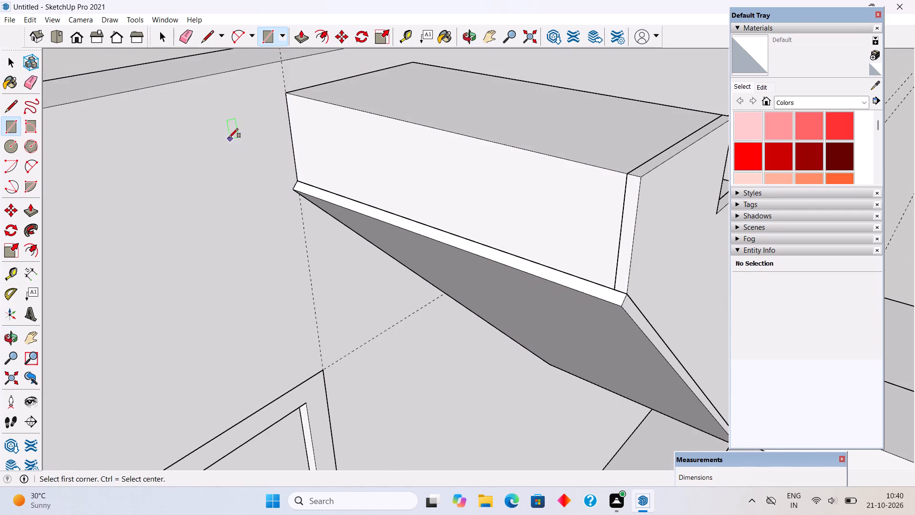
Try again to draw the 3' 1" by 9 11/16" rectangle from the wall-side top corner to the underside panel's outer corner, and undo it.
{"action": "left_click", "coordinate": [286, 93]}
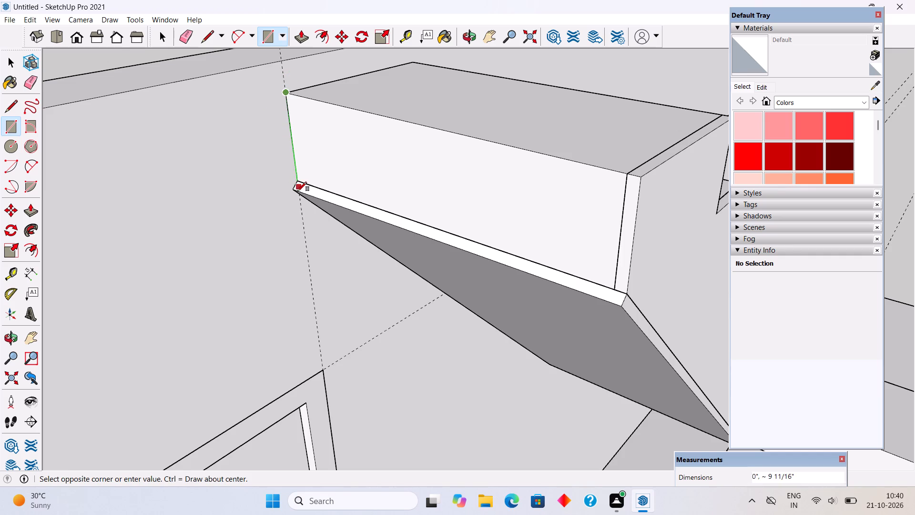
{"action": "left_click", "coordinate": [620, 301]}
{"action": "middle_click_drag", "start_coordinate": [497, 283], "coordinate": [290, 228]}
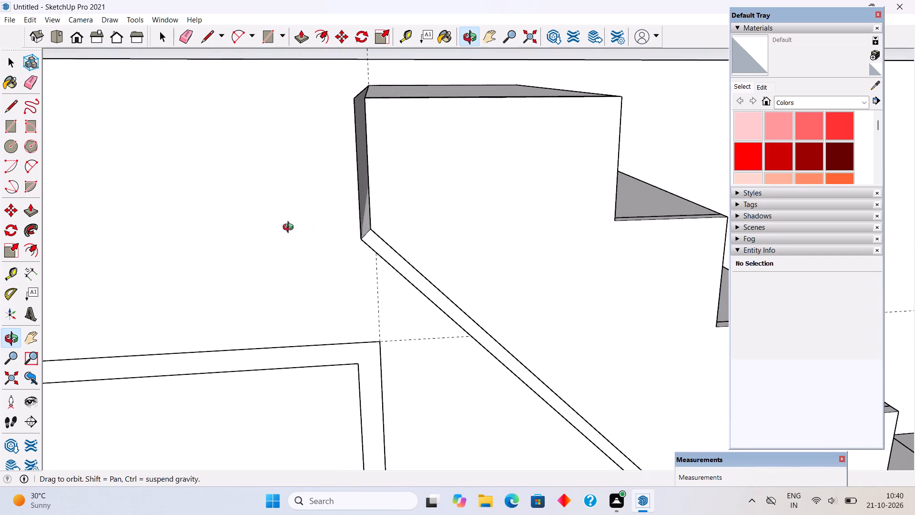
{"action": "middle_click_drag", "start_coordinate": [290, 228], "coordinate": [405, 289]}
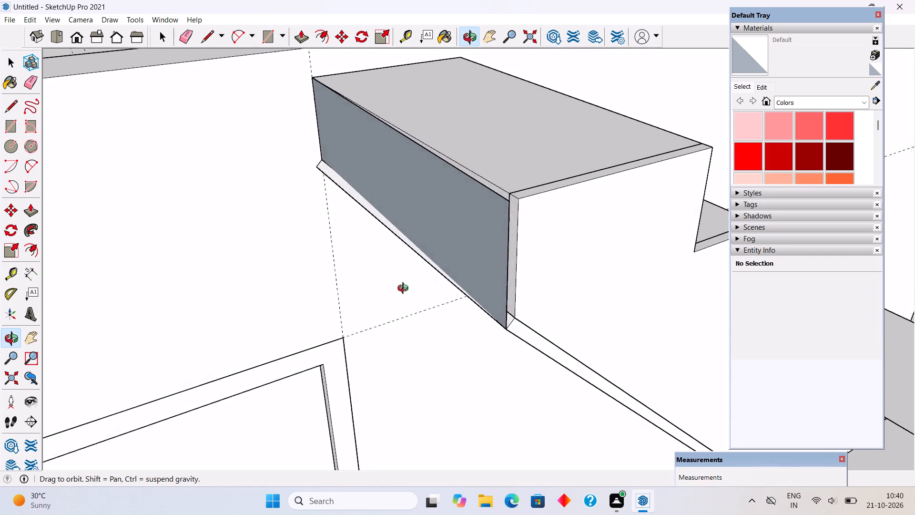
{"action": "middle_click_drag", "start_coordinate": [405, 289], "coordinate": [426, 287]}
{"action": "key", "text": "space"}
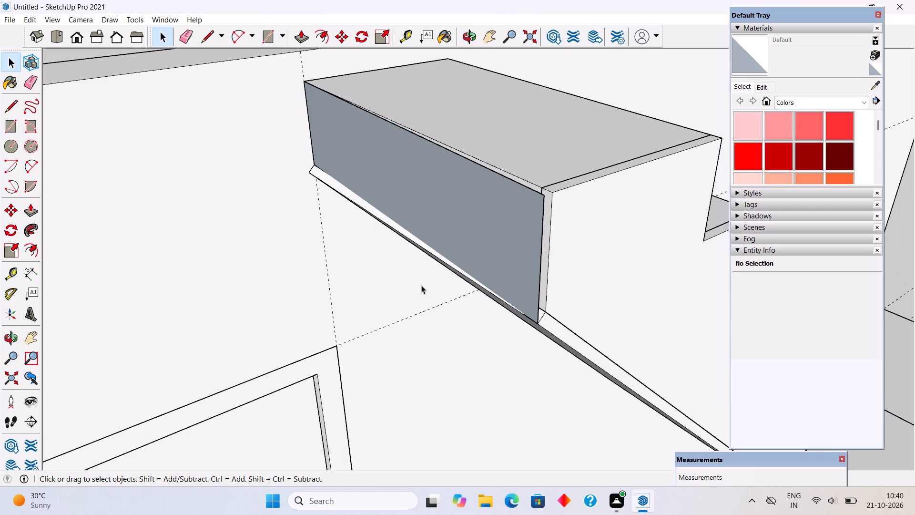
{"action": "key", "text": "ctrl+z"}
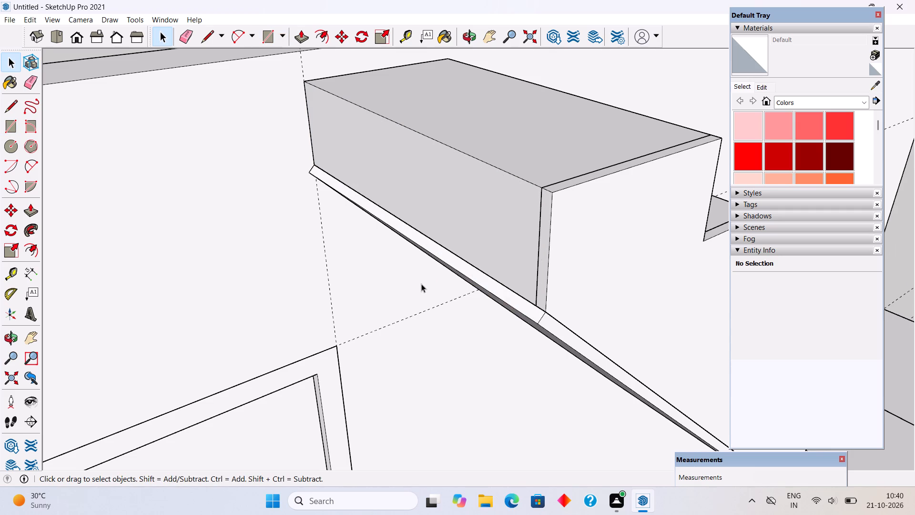
Inside the upper flight's group, Push/Pull the top step's end face about 11/16" outward to meet the underside panel's edge.
{"action": "scroll", "coordinate": [518, 323], "scroll_direction": "down", "scroll_amount": 2}
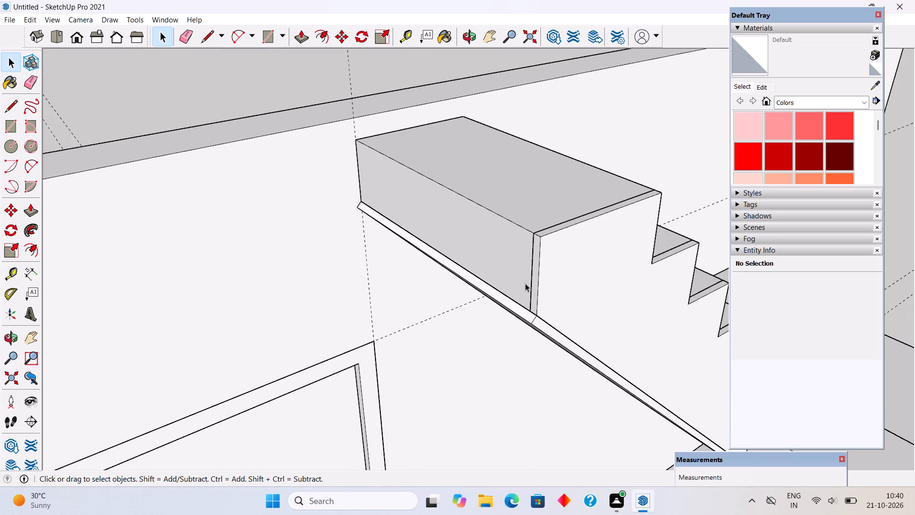
{"action": "left_click", "coordinate": [525, 283]}
{"action": "triple_click", "coordinate": [525, 283]}
{"action": "left_click", "coordinate": [525, 283]}
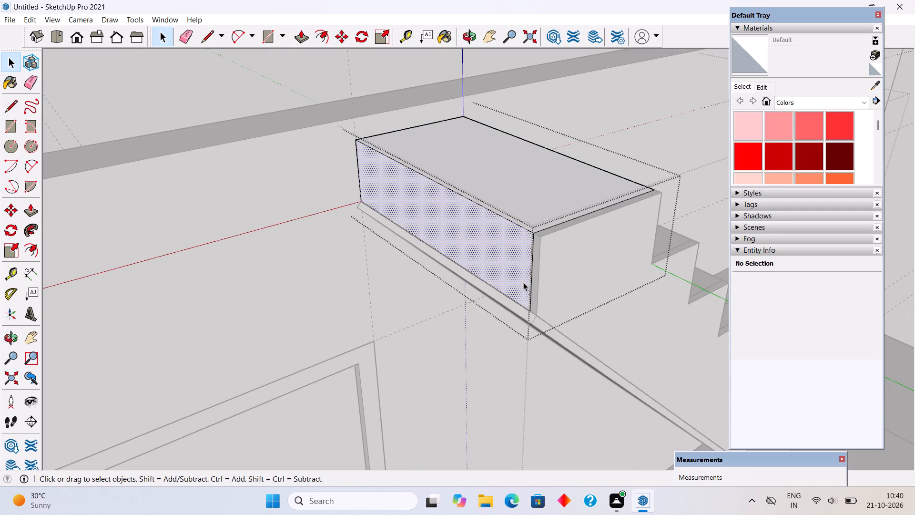
{"action": "key", "text": "p"}
{"action": "left_click", "coordinate": [523, 282]}
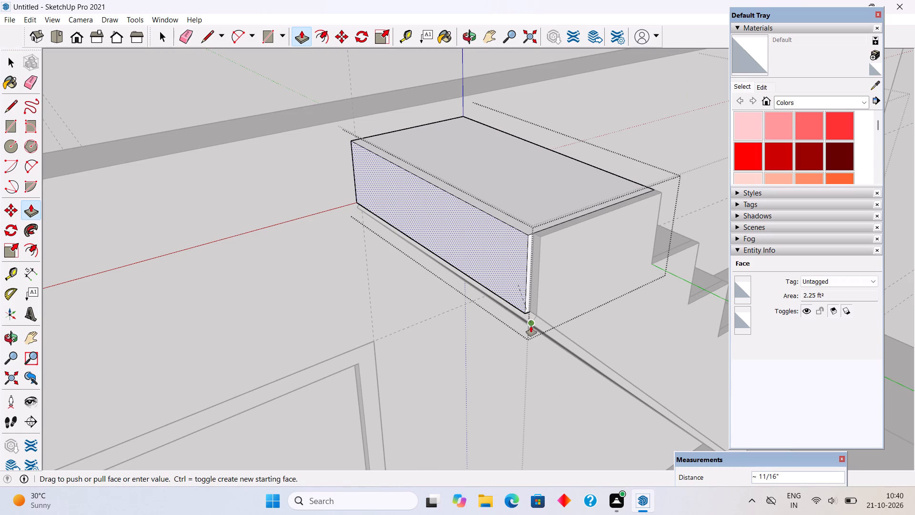
{"action": "left_click", "coordinate": [531, 326]}
Push/Pull the narrow bottom face of the top step's extension about 11/16" down to meet the underside panel's lower edge.
{"action": "middle_click_drag", "start_coordinate": [524, 322], "coordinate": [526, 208]}
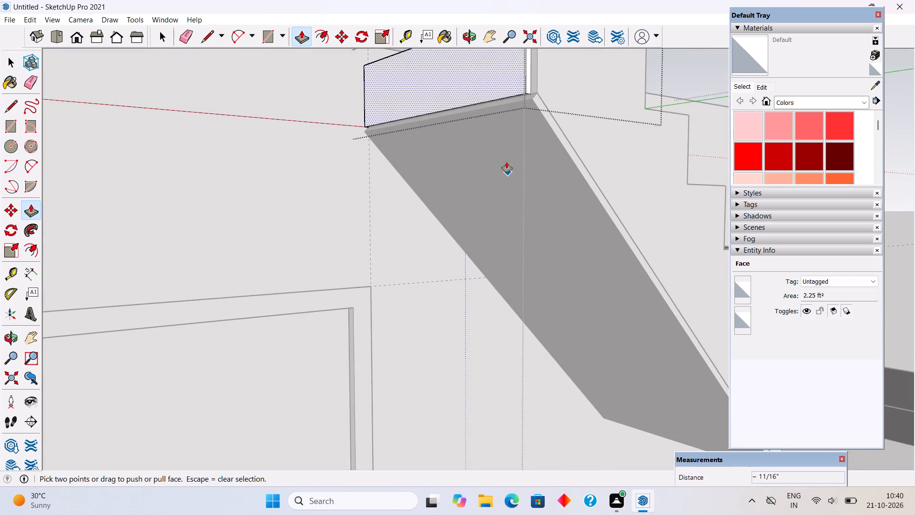
{"action": "scroll", "coordinate": [499, 94], "scroll_direction": "up", "scroll_amount": 15}
{"action": "middle_click_drag", "start_coordinate": [525, 92], "coordinate": [439, 105]}
{"action": "scroll", "coordinate": [472, 103], "scroll_direction": "up", "scroll_amount": 4}
{"action": "scroll", "coordinate": [572, 100], "scroll_direction": "down", "scroll_amount": 2}
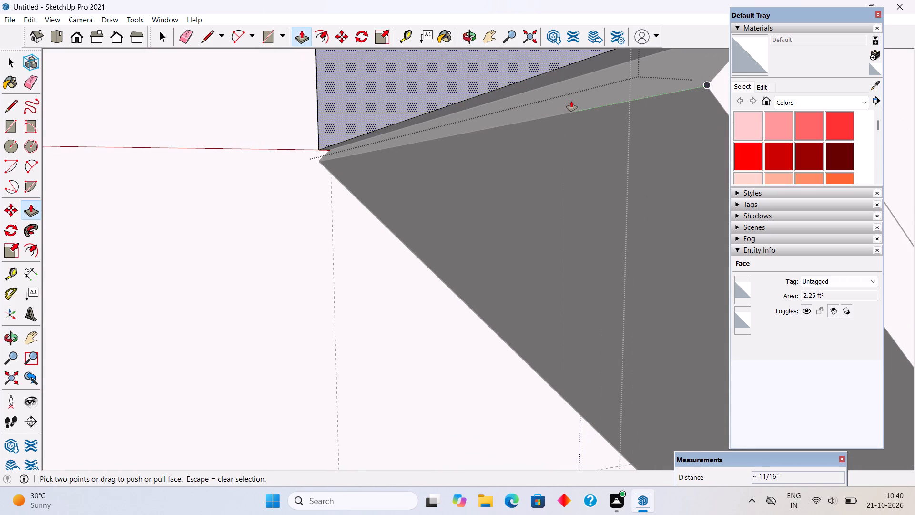
{"action": "key", "text": "space"}
{"action": "left_click", "coordinate": [595, 62]}
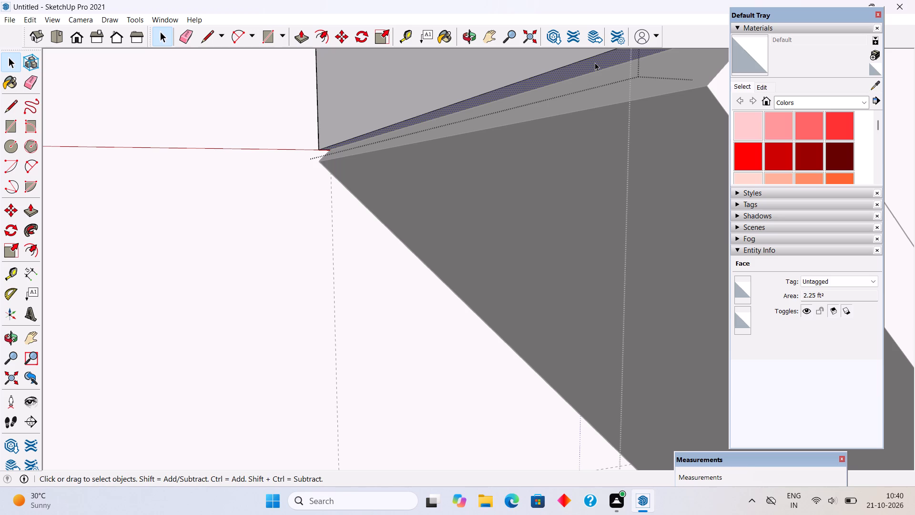
{"action": "key", "text": "p"}
{"action": "left_click", "coordinate": [595, 62]}
{"action": "left_click", "coordinate": [620, 103]}
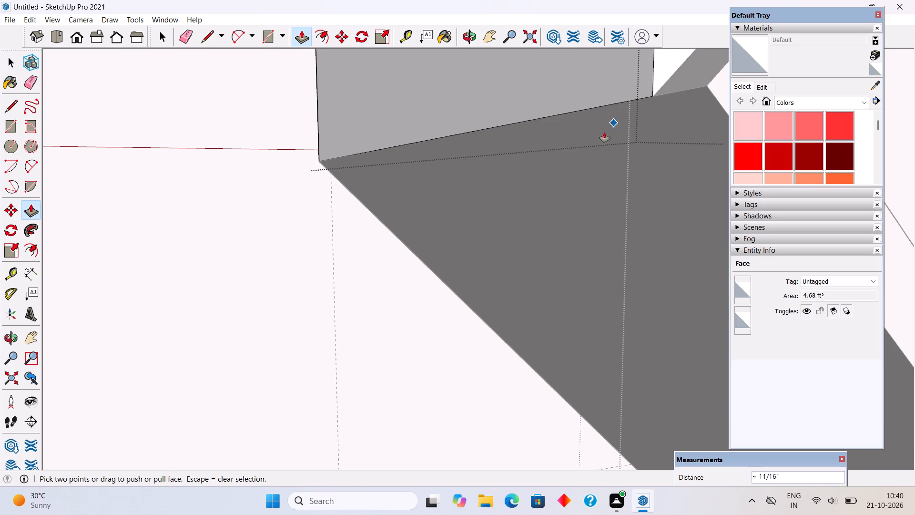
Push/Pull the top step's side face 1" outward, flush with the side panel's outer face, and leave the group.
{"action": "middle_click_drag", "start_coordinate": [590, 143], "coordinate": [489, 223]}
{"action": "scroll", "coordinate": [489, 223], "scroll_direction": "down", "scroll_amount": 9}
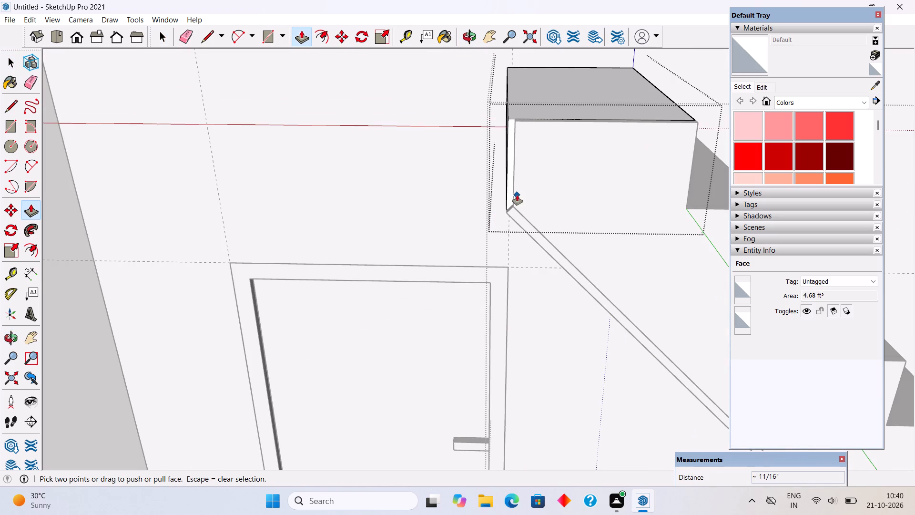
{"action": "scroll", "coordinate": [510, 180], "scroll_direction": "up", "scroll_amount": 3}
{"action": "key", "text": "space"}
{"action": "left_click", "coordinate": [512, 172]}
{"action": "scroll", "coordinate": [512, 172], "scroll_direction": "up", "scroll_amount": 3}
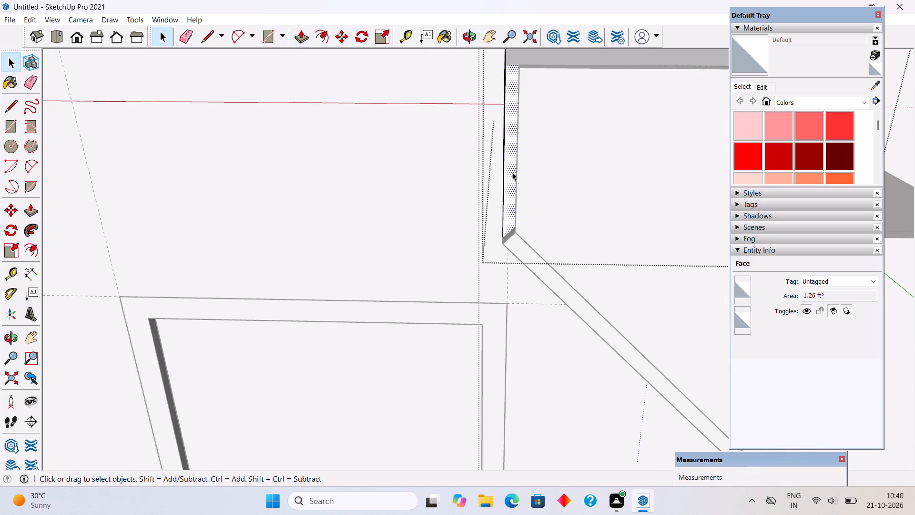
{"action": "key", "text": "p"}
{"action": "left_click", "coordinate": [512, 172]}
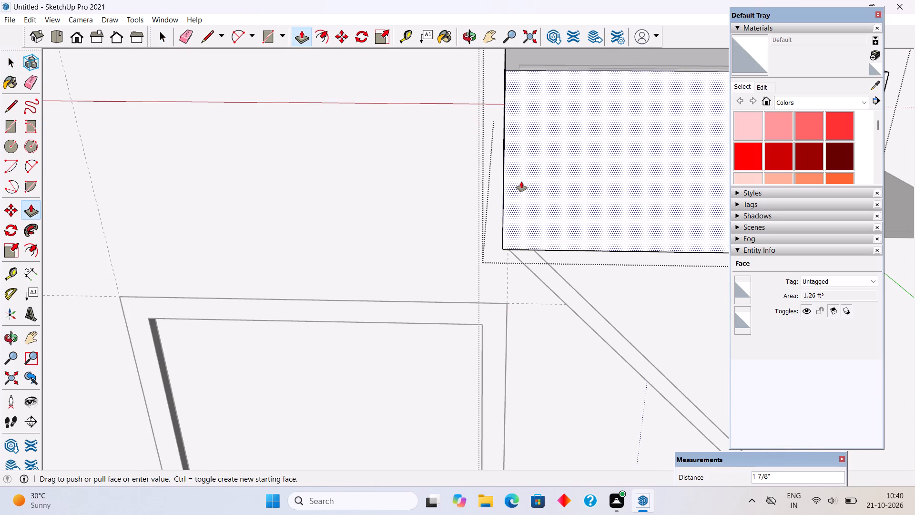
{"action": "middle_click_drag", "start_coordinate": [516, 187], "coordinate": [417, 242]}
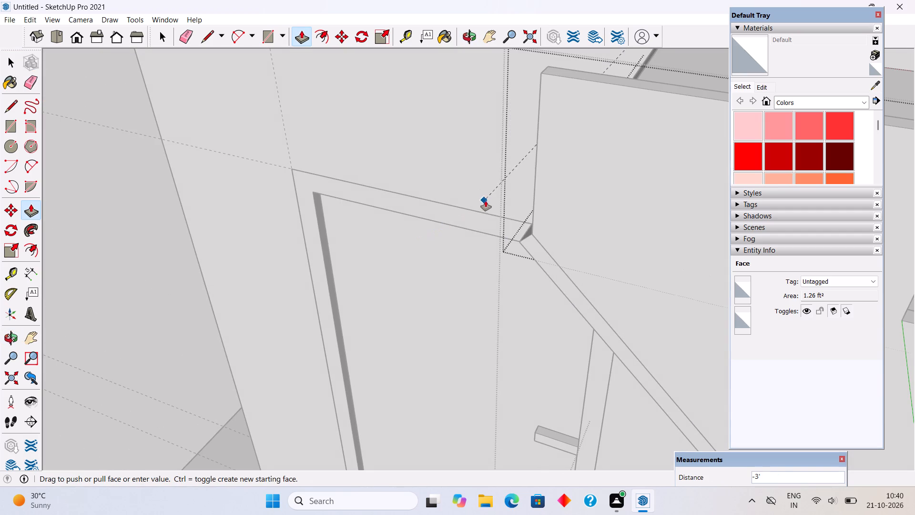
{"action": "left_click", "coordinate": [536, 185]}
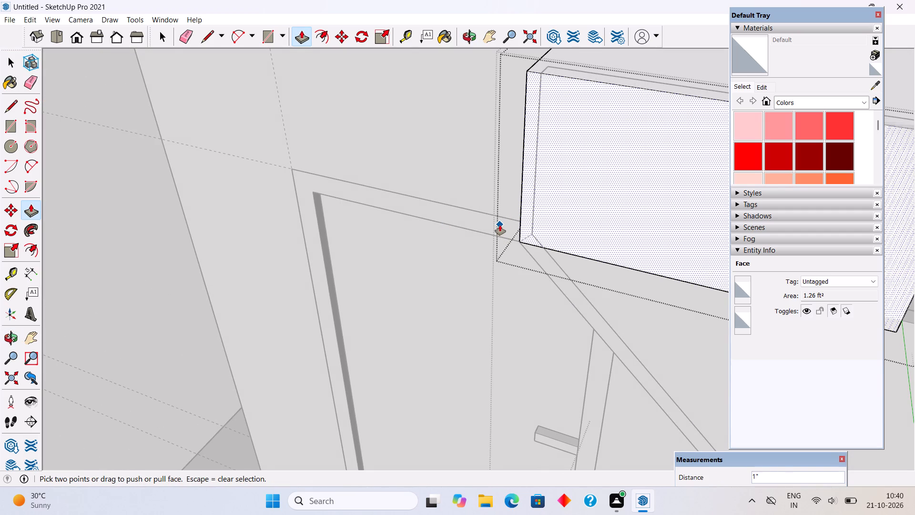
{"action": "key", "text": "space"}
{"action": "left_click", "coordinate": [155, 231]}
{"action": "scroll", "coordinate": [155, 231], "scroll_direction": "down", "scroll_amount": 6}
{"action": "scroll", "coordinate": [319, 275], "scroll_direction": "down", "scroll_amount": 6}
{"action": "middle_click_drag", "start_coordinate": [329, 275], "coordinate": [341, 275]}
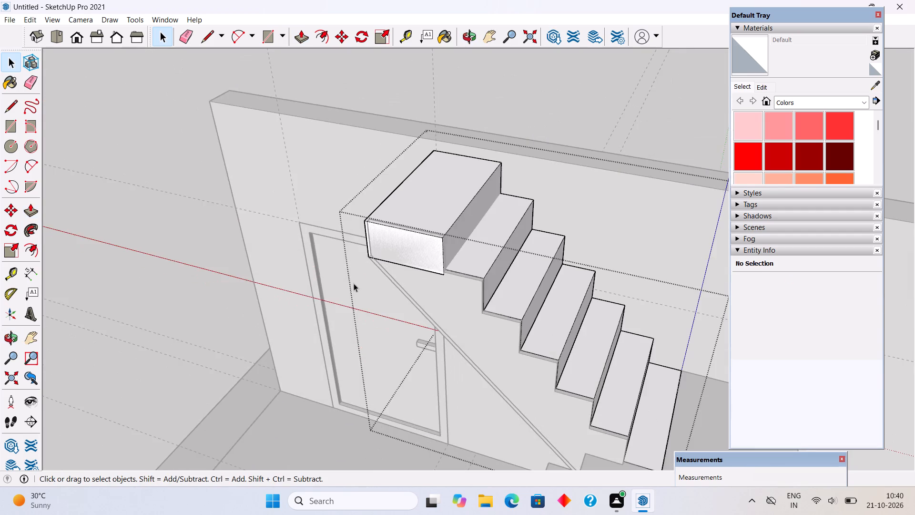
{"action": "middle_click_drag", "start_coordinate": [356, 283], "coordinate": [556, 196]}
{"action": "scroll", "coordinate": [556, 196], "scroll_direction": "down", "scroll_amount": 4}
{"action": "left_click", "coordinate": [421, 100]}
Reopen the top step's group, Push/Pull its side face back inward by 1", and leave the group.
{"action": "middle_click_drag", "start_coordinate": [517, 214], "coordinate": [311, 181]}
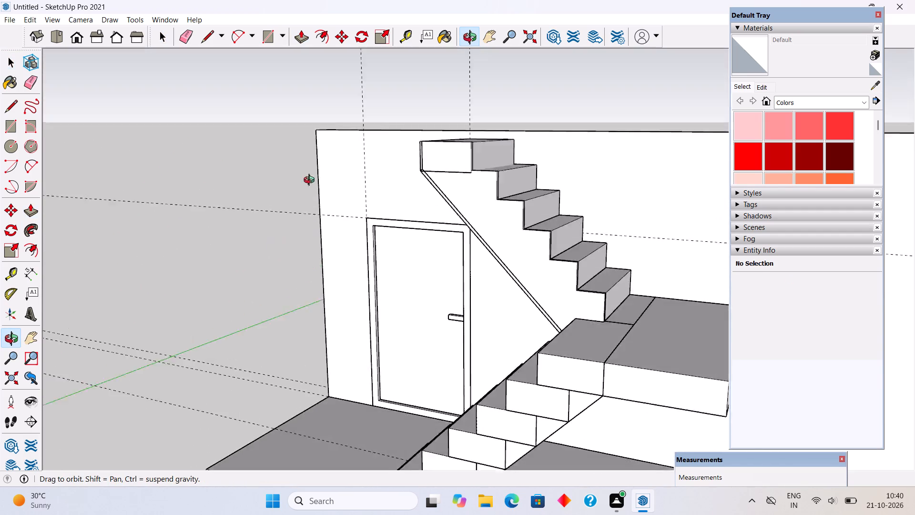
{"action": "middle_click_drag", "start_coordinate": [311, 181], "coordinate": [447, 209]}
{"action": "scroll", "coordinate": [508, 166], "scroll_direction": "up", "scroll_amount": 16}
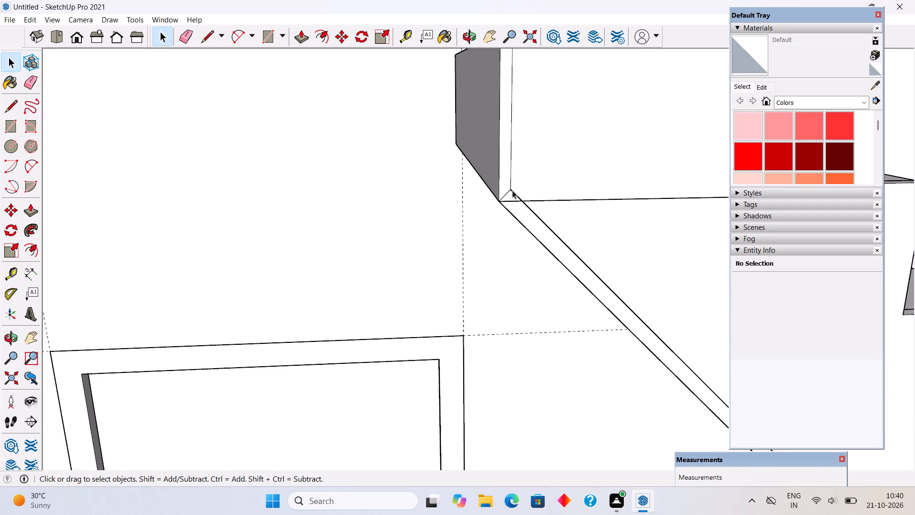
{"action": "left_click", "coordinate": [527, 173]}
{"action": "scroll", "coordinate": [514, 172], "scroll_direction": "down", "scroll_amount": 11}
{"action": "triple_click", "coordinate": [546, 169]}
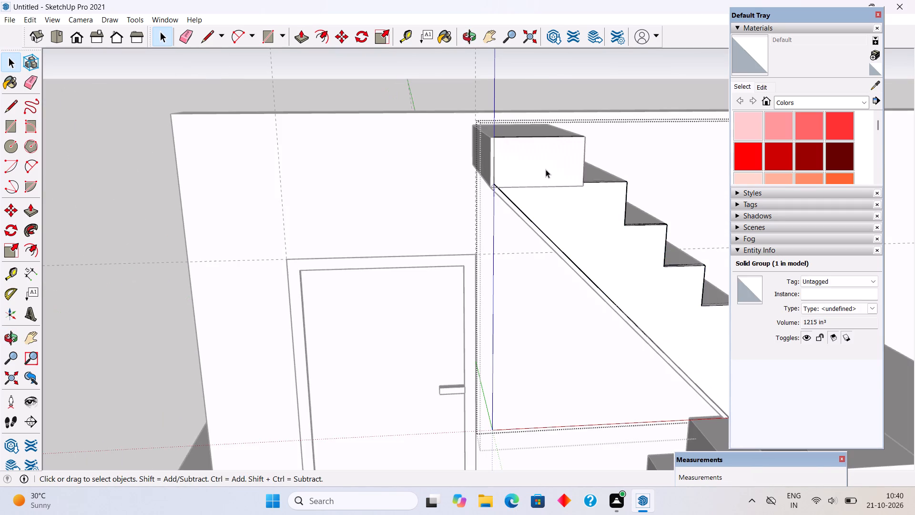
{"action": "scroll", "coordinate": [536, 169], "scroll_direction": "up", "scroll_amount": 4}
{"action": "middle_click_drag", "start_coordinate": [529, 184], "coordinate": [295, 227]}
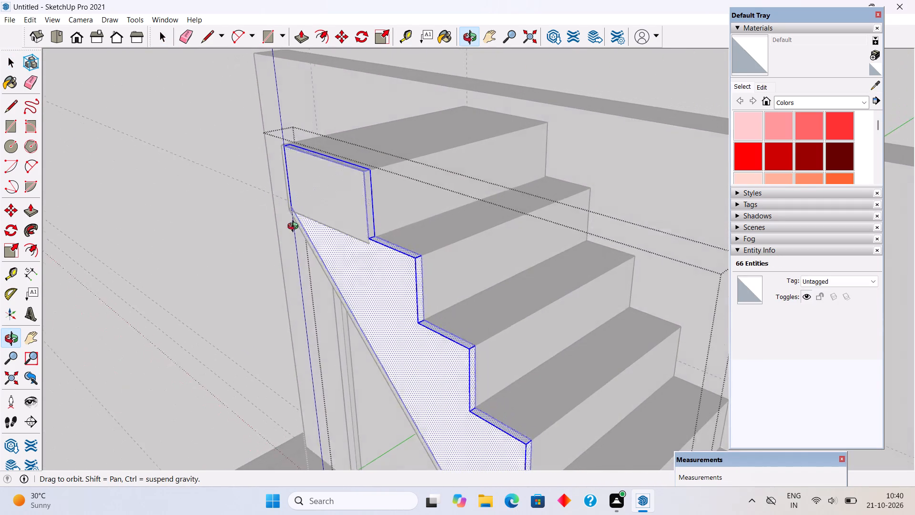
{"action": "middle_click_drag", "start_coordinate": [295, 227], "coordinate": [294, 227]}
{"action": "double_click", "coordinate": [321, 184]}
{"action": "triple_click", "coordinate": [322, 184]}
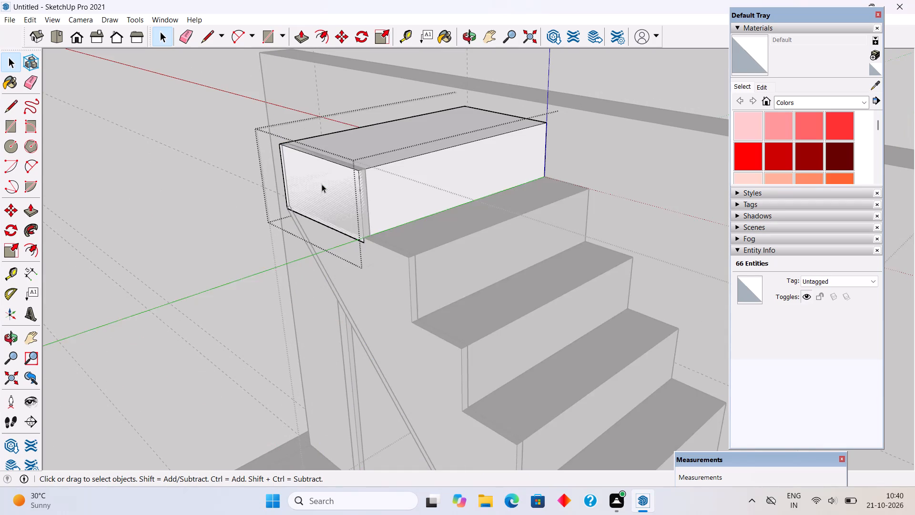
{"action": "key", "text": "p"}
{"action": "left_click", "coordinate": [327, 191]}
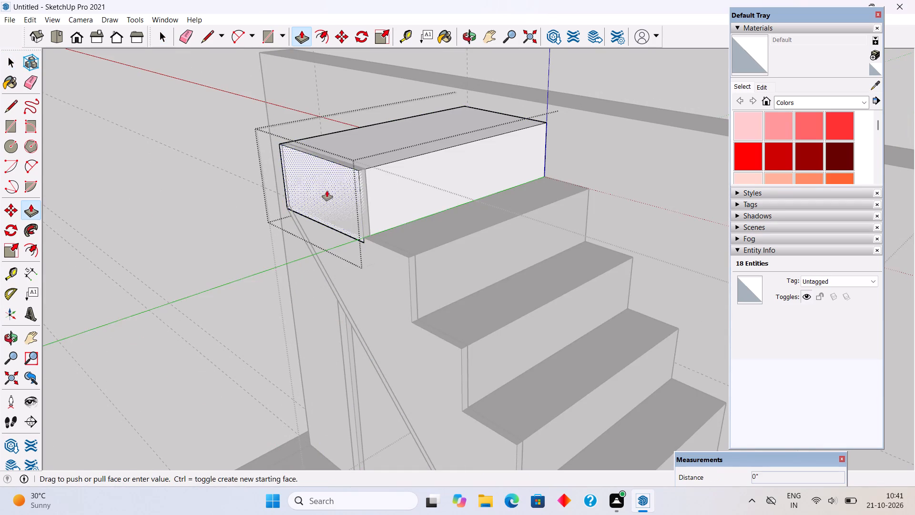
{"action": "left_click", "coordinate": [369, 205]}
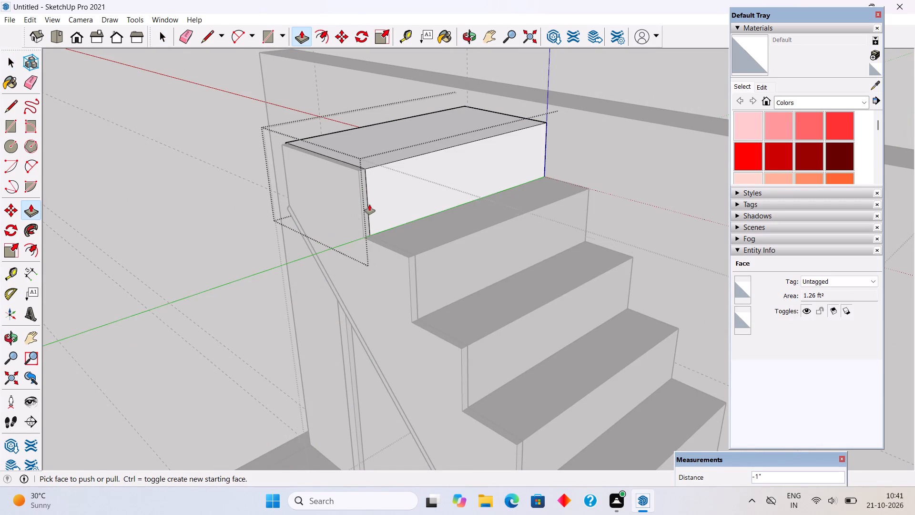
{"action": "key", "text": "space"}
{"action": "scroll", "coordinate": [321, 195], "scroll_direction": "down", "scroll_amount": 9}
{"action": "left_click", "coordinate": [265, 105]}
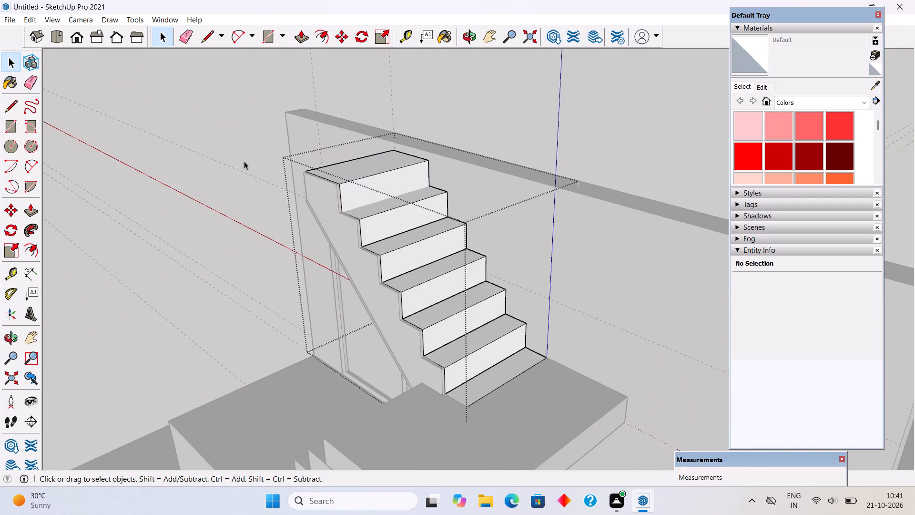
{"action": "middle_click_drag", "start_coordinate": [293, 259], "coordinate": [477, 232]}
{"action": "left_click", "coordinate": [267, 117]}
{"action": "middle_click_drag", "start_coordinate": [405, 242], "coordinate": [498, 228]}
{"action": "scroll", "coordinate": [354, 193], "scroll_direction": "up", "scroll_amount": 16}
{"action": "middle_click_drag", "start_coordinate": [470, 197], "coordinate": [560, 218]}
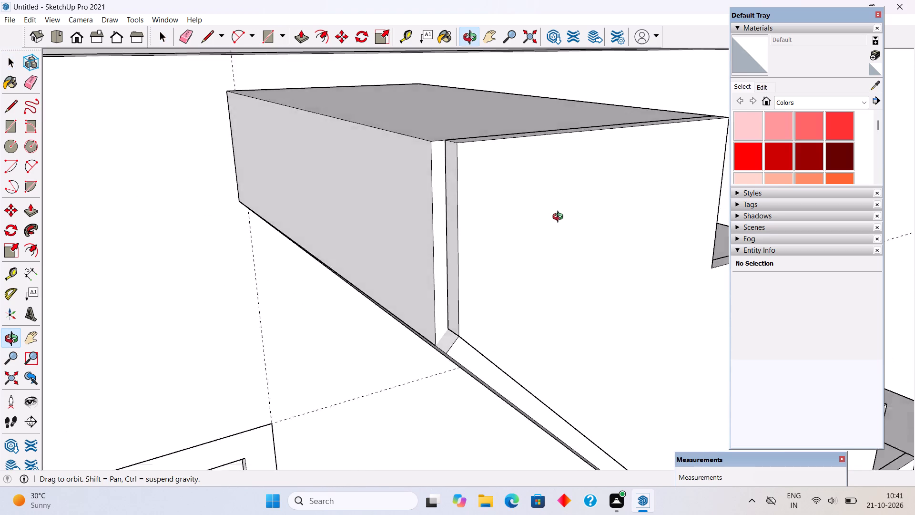
Inside the top step's group, draw lines along the side strip's sloped bottom edge and its 9" vertical edge beside the side panel.
{"action": "middle_click_drag", "start_coordinate": [560, 218], "coordinate": [621, 262]}
{"action": "middle_click_drag", "start_coordinate": [436, 312], "coordinate": [424, 286]}
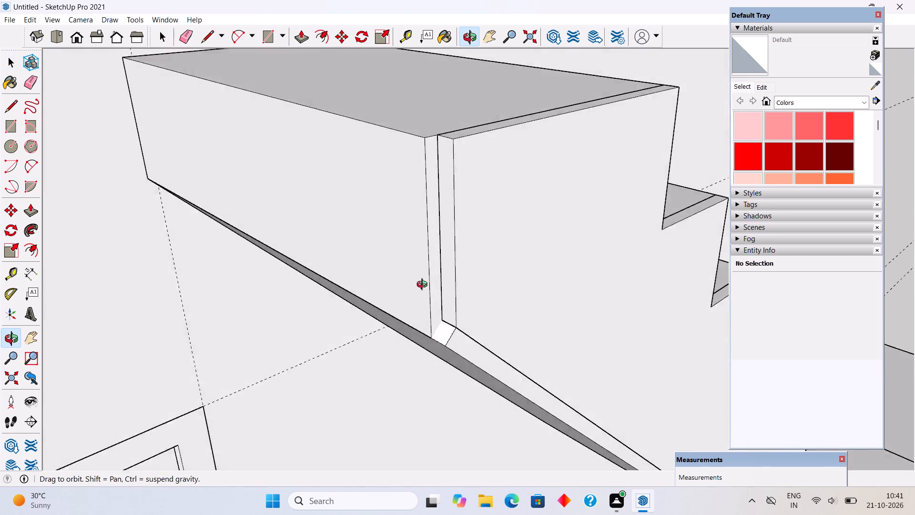
{"action": "middle_click_drag", "start_coordinate": [424, 286], "coordinate": [337, 218]}
{"action": "middle_click_drag", "start_coordinate": [417, 224], "coordinate": [455, 336]}
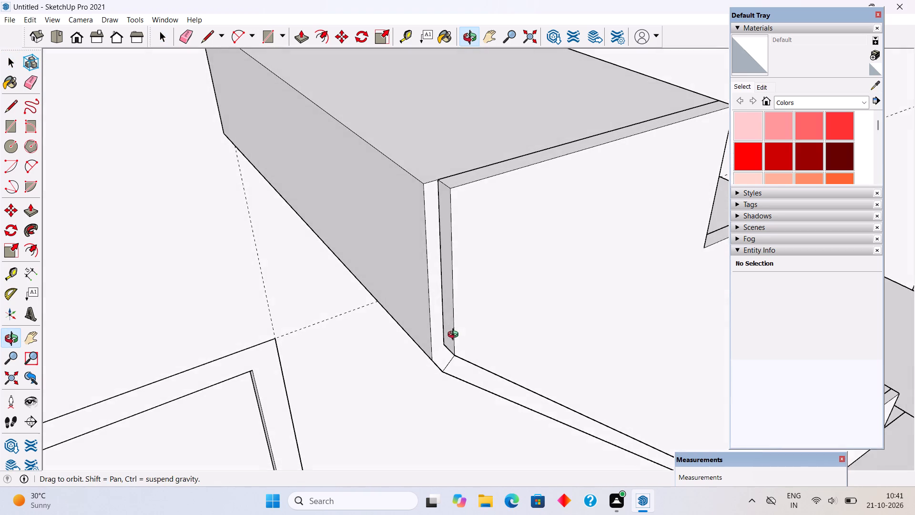
{"action": "middle_click_drag", "start_coordinate": [455, 336], "coordinate": [456, 338]}
{"action": "scroll", "coordinate": [444, 284], "scroll_direction": "up", "scroll_amount": 5}
{"action": "triple_click", "coordinate": [433, 296]}
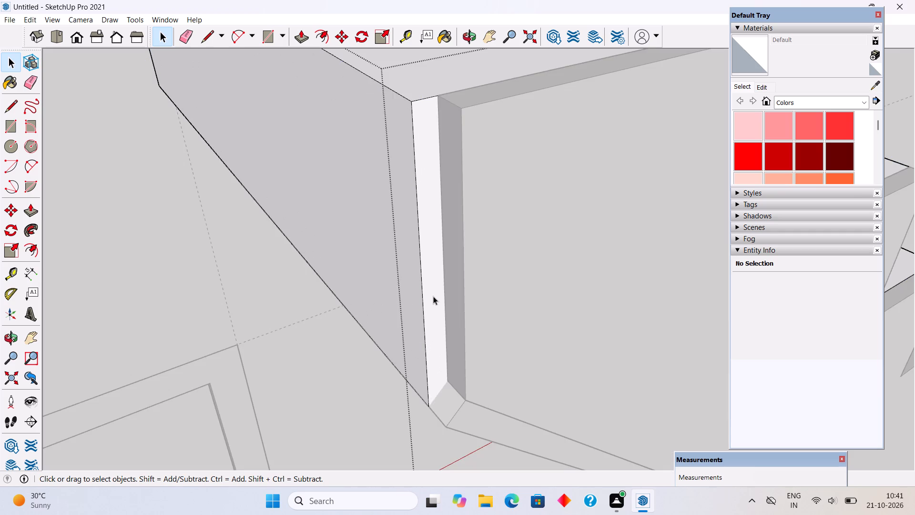
{"action": "left_click", "coordinate": [433, 296]}
{"action": "left_click", "coordinate": [433, 296]}
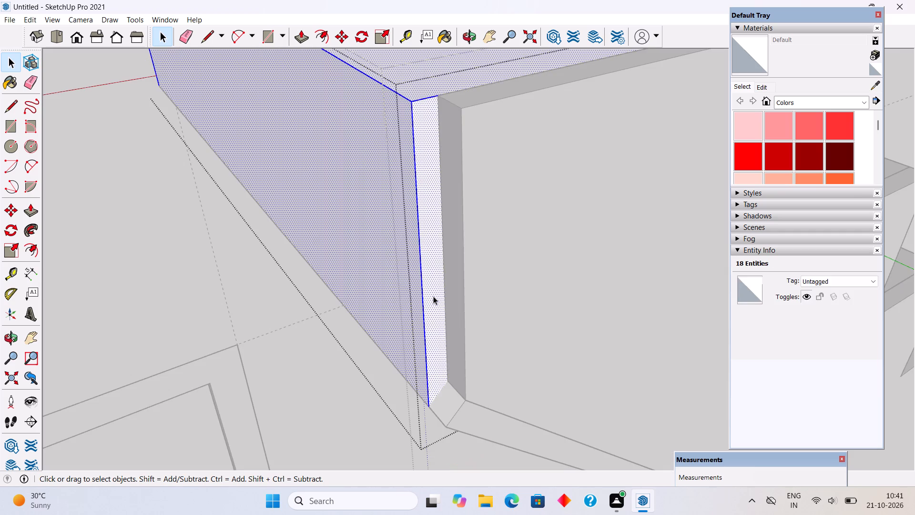
{"action": "key", "text": "l"}
{"action": "left_click", "coordinate": [431, 407]}
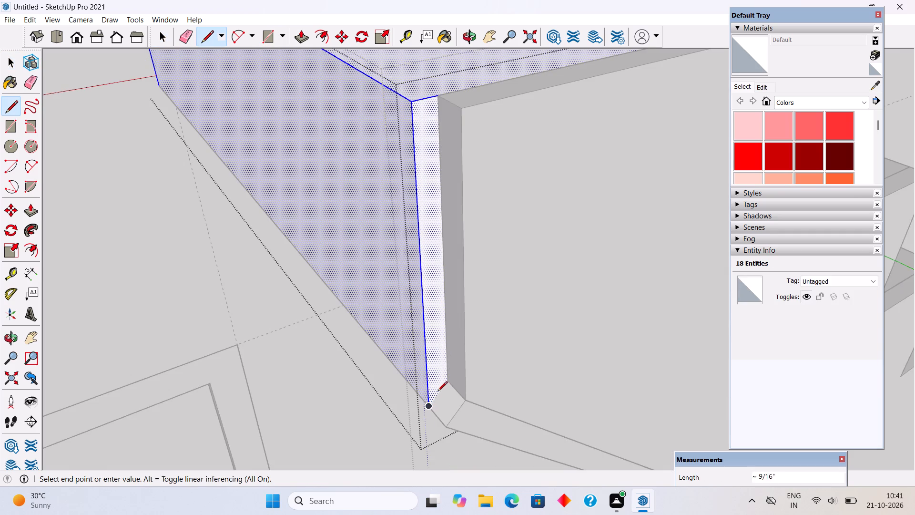
{"action": "left_click", "coordinate": [449, 382]}
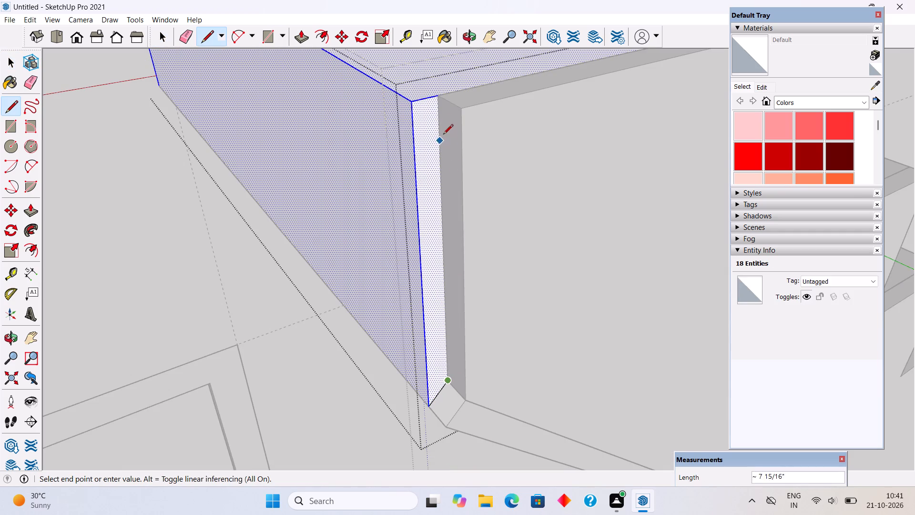
{"action": "left_click", "coordinate": [438, 99]}
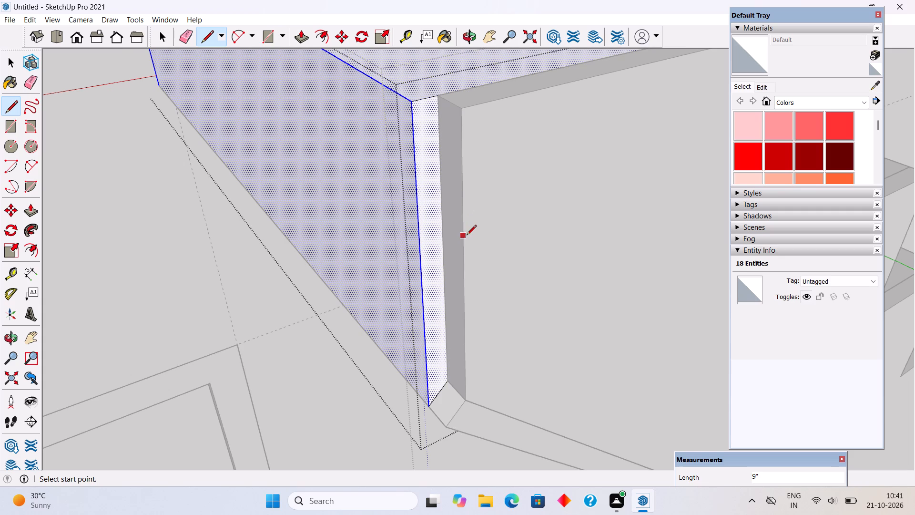
Push/Pull the top step's narrow side strip 1" outward, flush with the side panel's outer face, and leave the group.
{"action": "key", "text": "p"}
{"action": "left_click", "coordinate": [431, 242]}
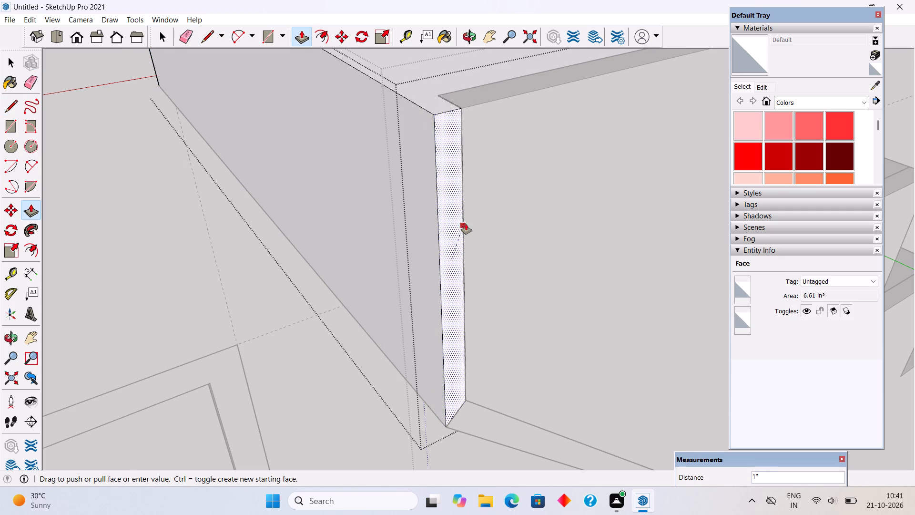
{"action": "left_click", "coordinate": [466, 224]}
{"action": "key", "text": "space"}
{"action": "scroll", "coordinate": [465, 231], "scroll_direction": "down", "scroll_amount": 3}
{"action": "scroll", "coordinate": [464, 236], "scroll_direction": "up", "scroll_amount": 1}
{"action": "scroll", "coordinate": [464, 236], "scroll_direction": "down", "scroll_amount": 17}
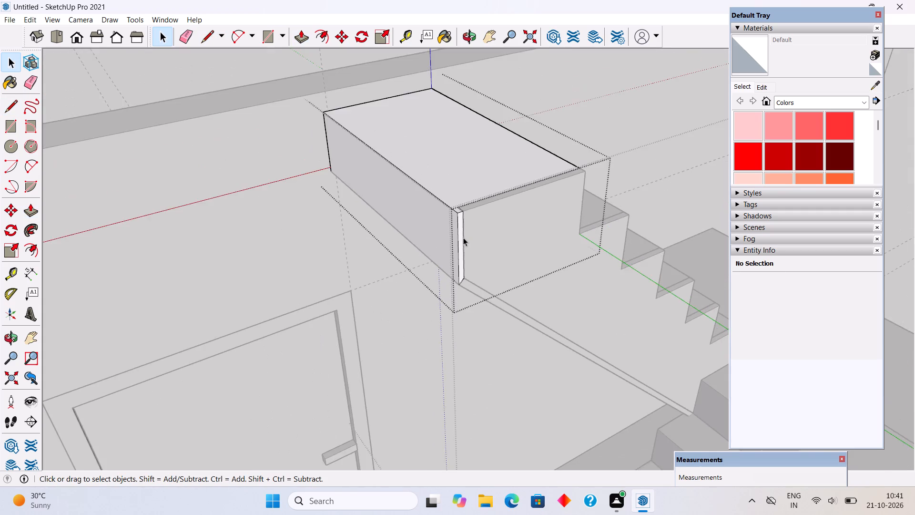
{"action": "scroll", "coordinate": [463, 237], "scroll_direction": "down", "scroll_amount": 19}
{"action": "left_click", "coordinate": [618, 117]}
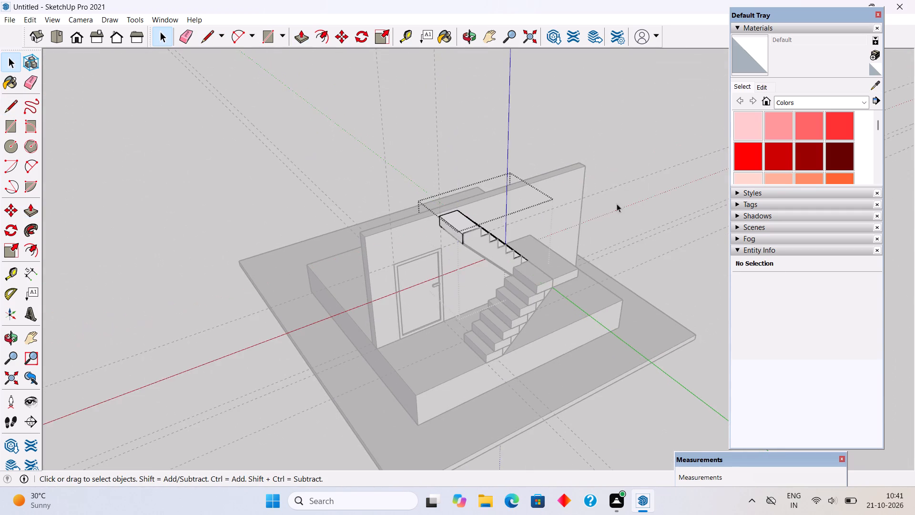
{"action": "middle_click_drag", "start_coordinate": [546, 250], "coordinate": [447, 170]}
{"action": "left_click", "coordinate": [396, 105]}
Examine the upper flight's side panel, underside panel and top step from several angles.
{"action": "middle_click_drag", "start_coordinate": [547, 390], "coordinate": [491, 315]}
{"action": "scroll", "coordinate": [491, 315], "scroll_direction": "up", "scroll_amount": 2}
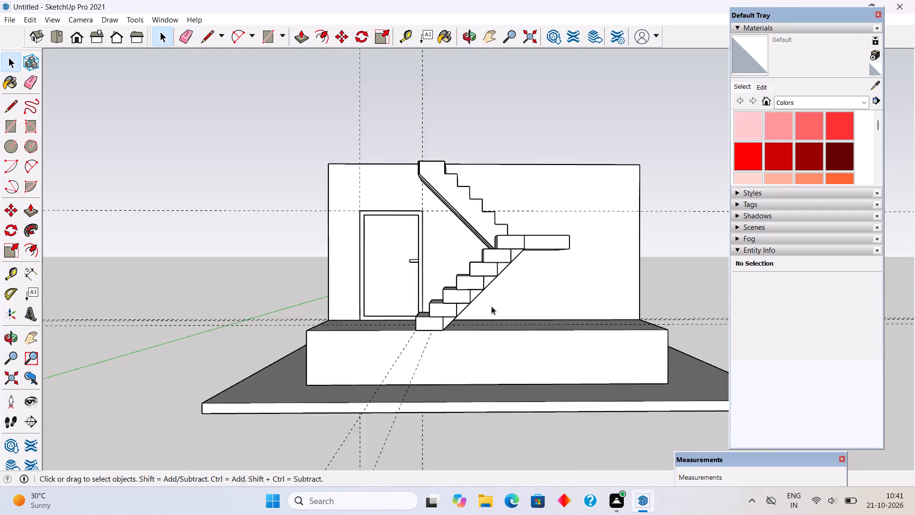
{"action": "middle_click_drag", "start_coordinate": [483, 303], "coordinate": [552, 454]}
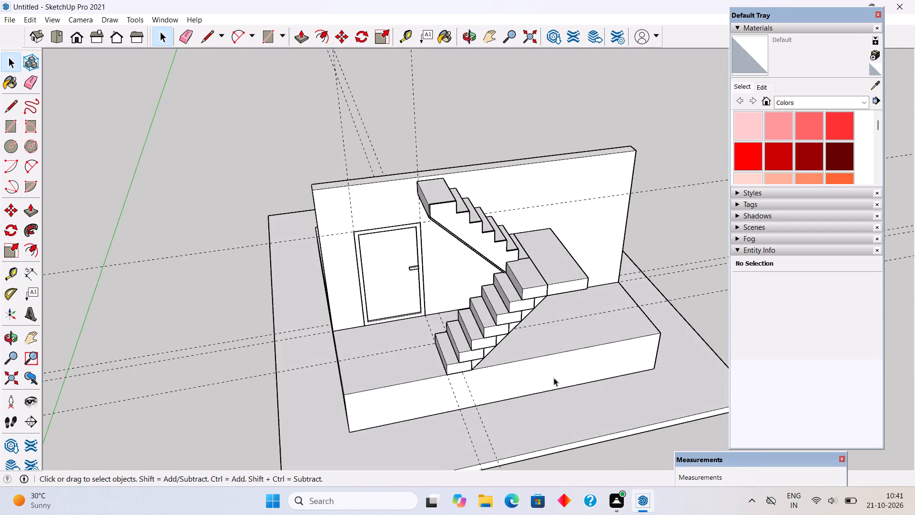
{"action": "scroll", "coordinate": [417, 191], "scroll_direction": "up", "scroll_amount": 6}
{"action": "scroll", "coordinate": [508, 289], "scroll_direction": "up", "scroll_amount": 9}
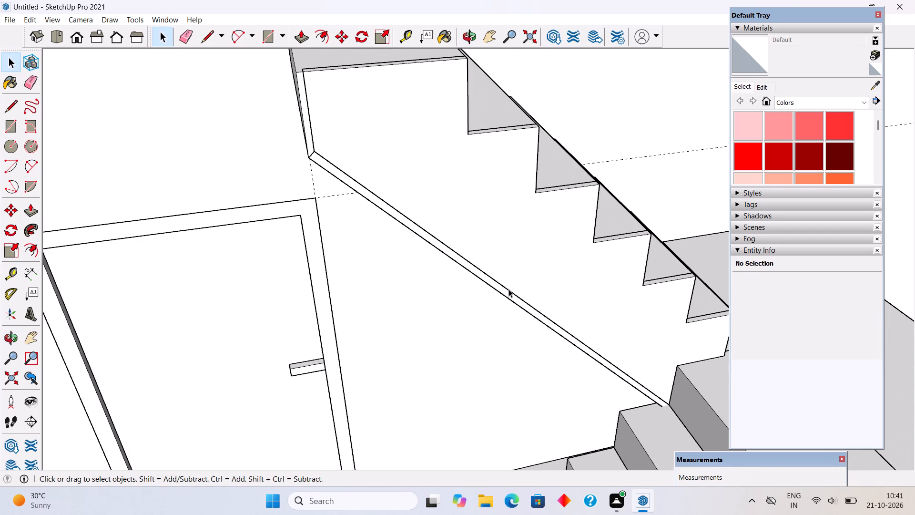
{"action": "scroll", "coordinate": [504, 289], "scroll_direction": "down", "scroll_amount": 4}
{"action": "middle_click_drag", "start_coordinate": [449, 260], "coordinate": [469, 238]}
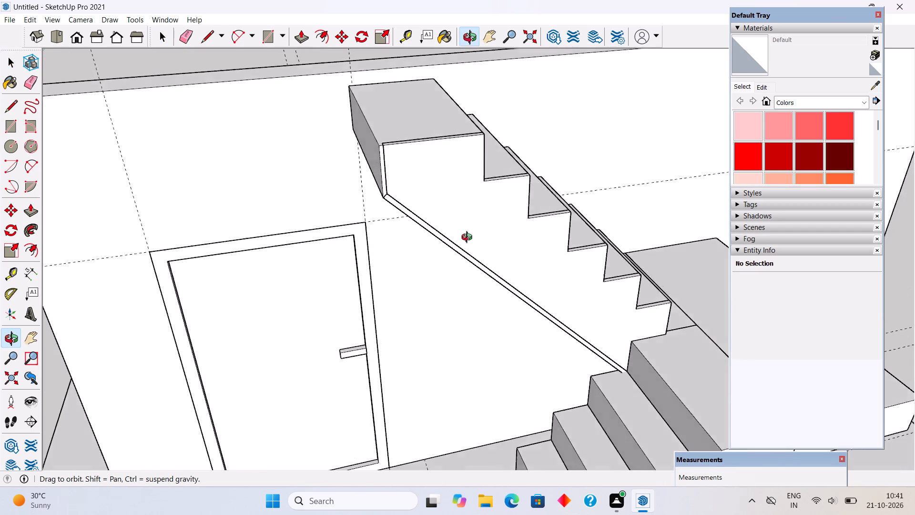
{"action": "middle_click_drag", "start_coordinate": [469, 238], "coordinate": [560, 217]}
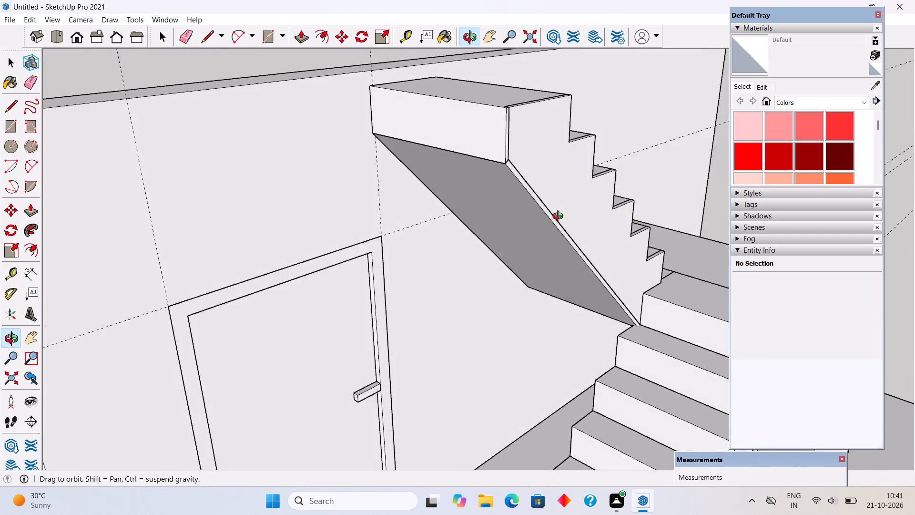
{"action": "middle_click_drag", "start_coordinate": [560, 217], "coordinate": [218, 289]}
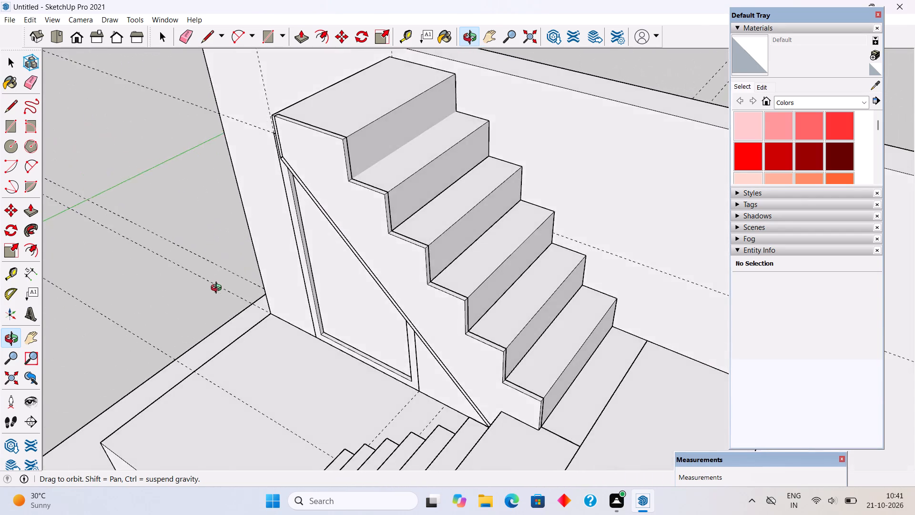
{"action": "middle_click_drag", "start_coordinate": [218, 289], "coordinate": [405, 228]}
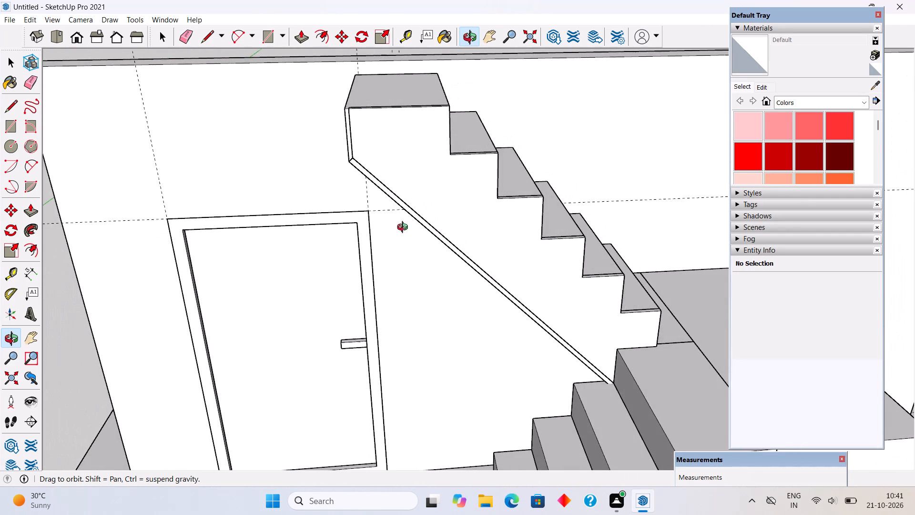
{"action": "middle_click_drag", "start_coordinate": [405, 228], "coordinate": [346, 250]}
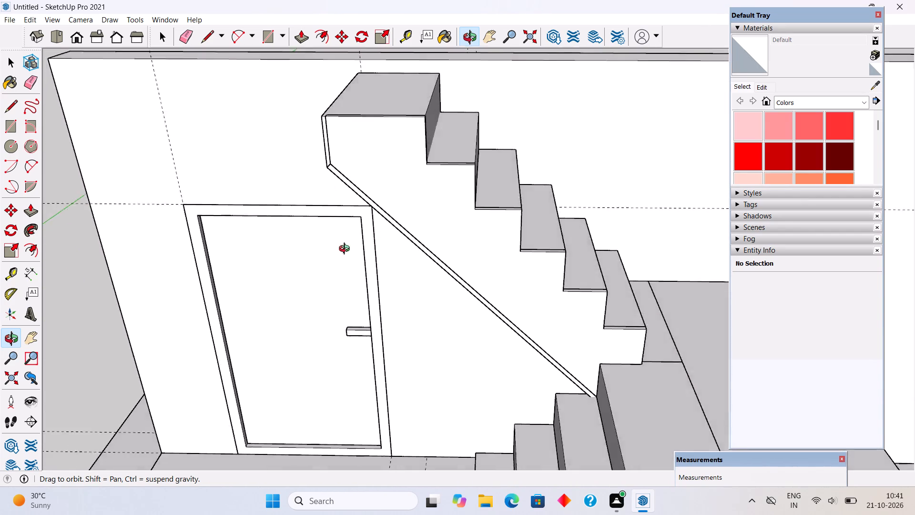
{"action": "middle_click_drag", "start_coordinate": [346, 250], "coordinate": [528, 173]}
{"action": "scroll", "coordinate": [494, 194], "scroll_direction": "up", "scroll_amount": 3}
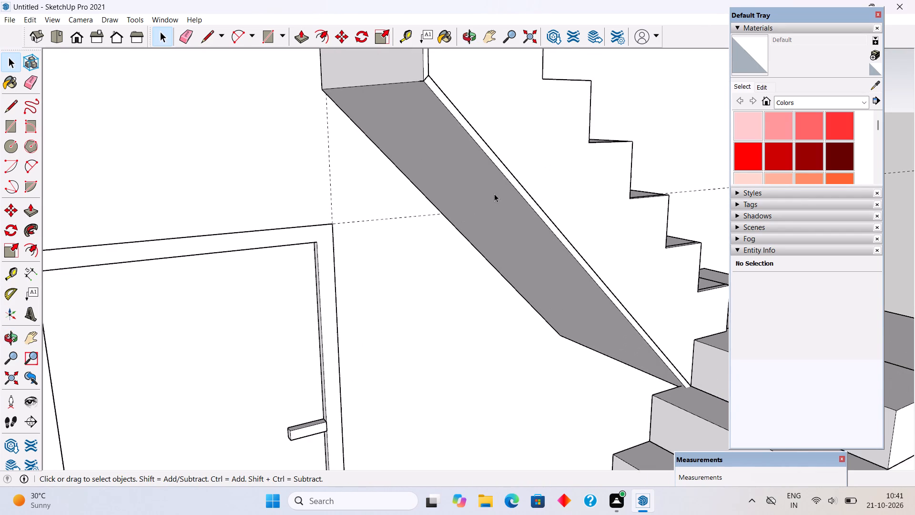
{"action": "middle_click_drag", "start_coordinate": [494, 194], "coordinate": [623, 249]}
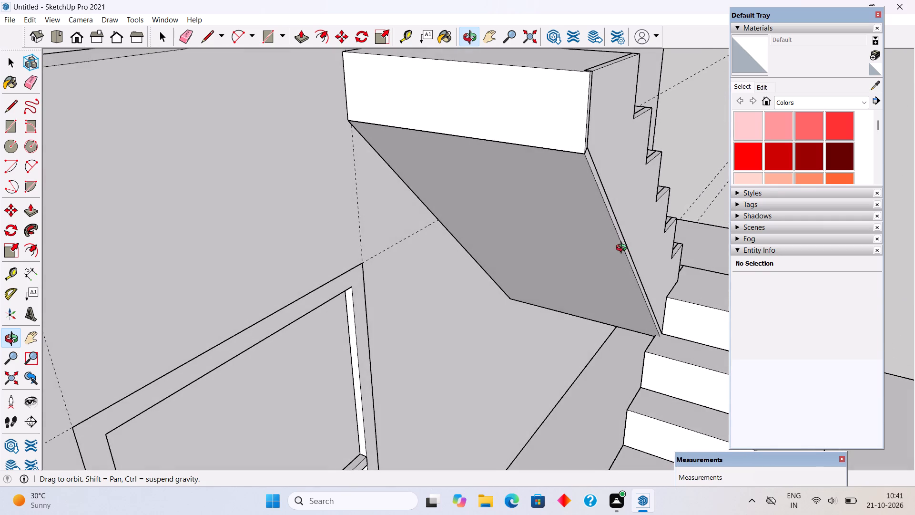
{"action": "middle_click_drag", "start_coordinate": [623, 249], "coordinate": [496, 249]}
{"action": "scroll", "coordinate": [495, 249], "scroll_direction": "down", "scroll_amount": 12}
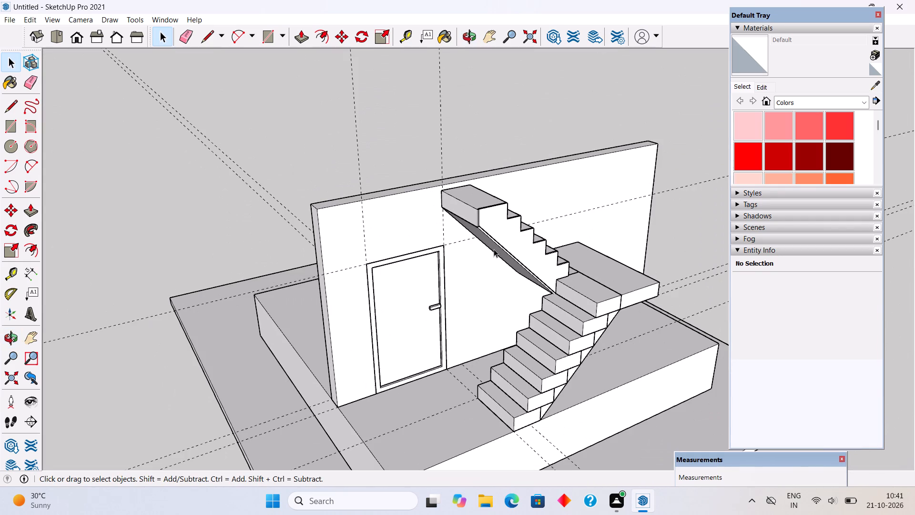
Draw lines along the lower flight's side: first step's 9" riser, base, sloped underside, landing's bottom edge and 9" end edge.
{"action": "middle_click_drag", "start_coordinate": [609, 348], "coordinate": [512, 256]}
{"action": "scroll", "coordinate": [501, 247], "scroll_direction": "down", "scroll_amount": 1}
{"action": "scroll", "coordinate": [609, 424], "scroll_direction": "up", "scroll_amount": 4}
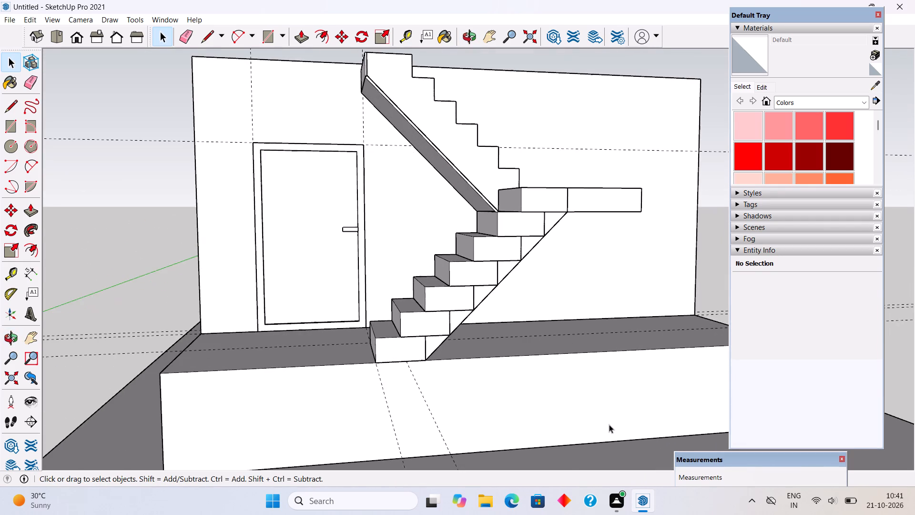
{"action": "middle_click_drag", "start_coordinate": [586, 420], "coordinate": [530, 454]}
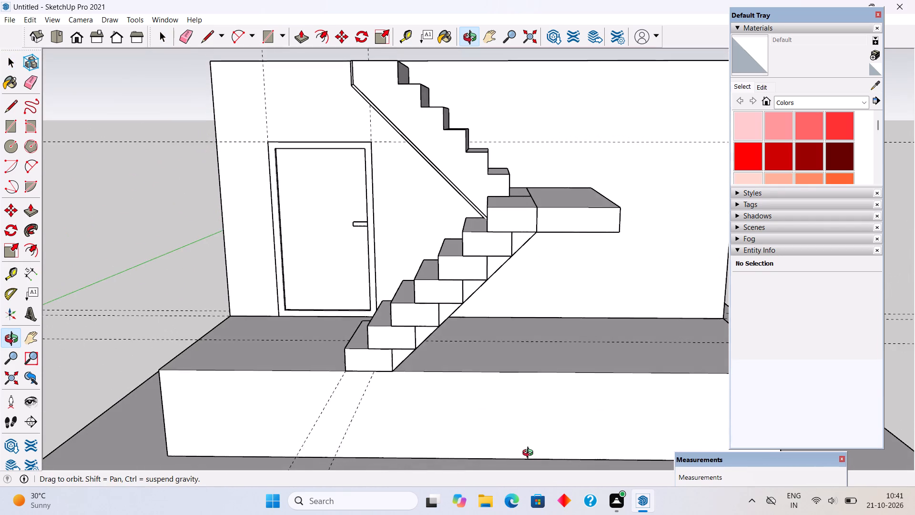
{"action": "middle_click_drag", "start_coordinate": [530, 454], "coordinate": [531, 453]}
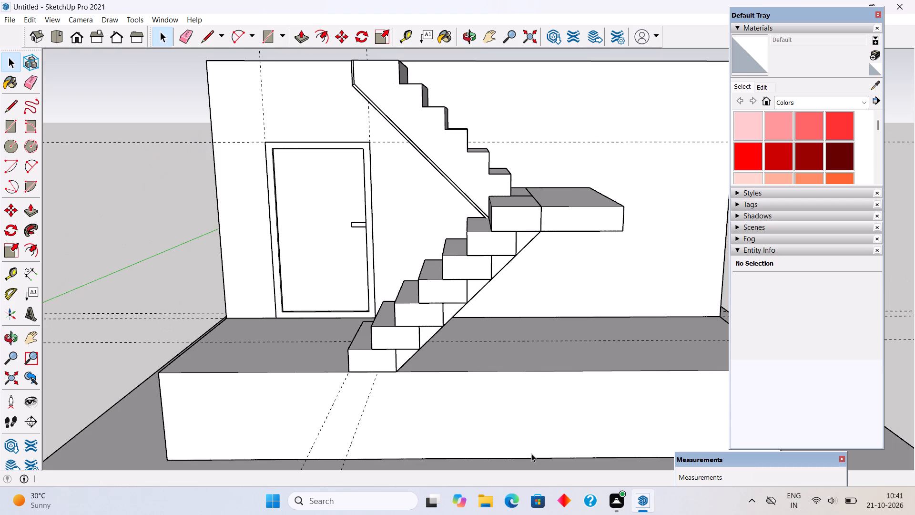
{"action": "scroll", "coordinate": [354, 398], "scroll_direction": "up", "scroll_amount": 7}
{"action": "scroll", "coordinate": [355, 395], "scroll_direction": "down", "scroll_amount": 5}
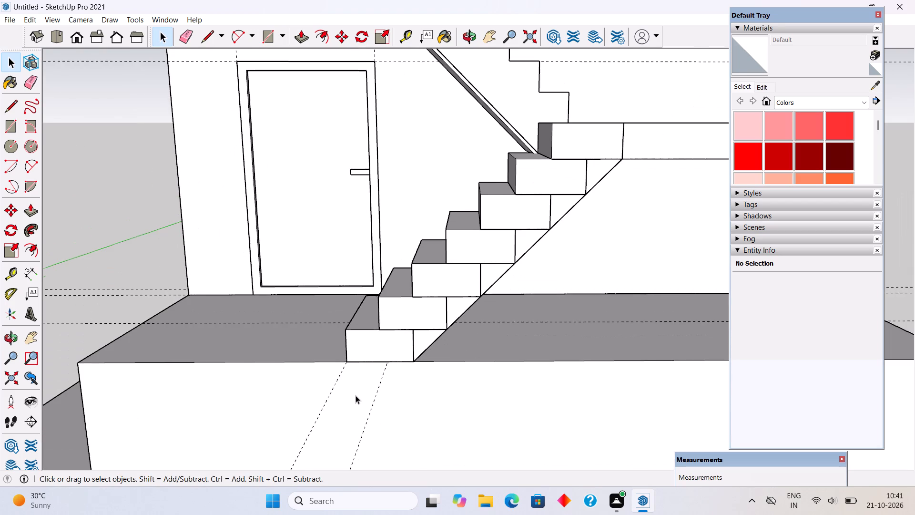
{"action": "key", "text": "l"}
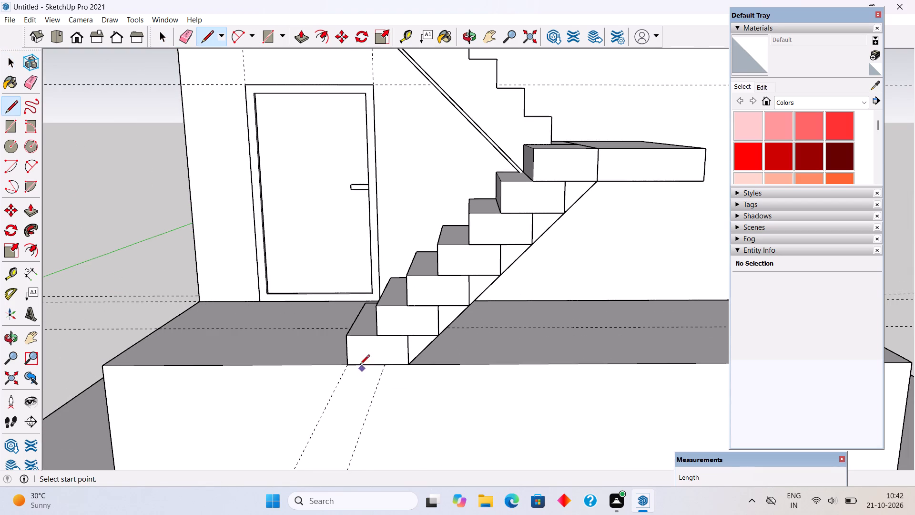
{"action": "left_click", "coordinate": [346, 336]}
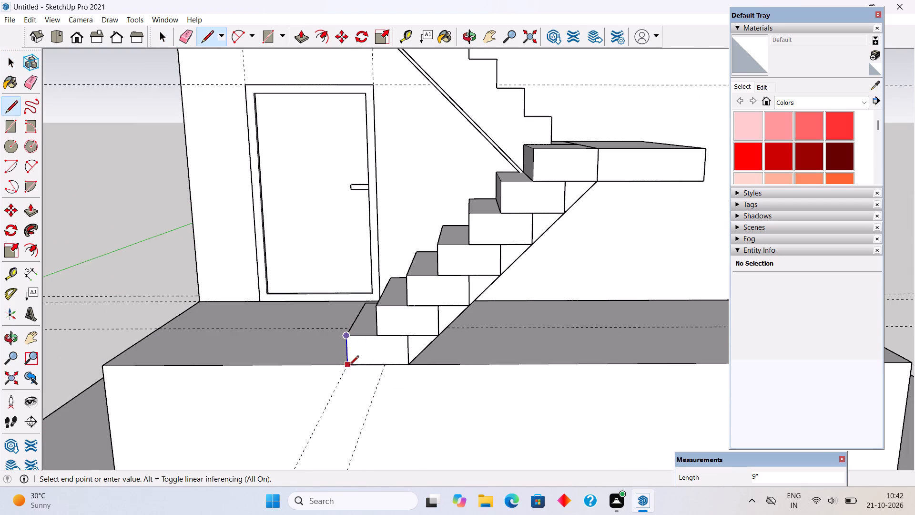
{"action": "left_click", "coordinate": [349, 363]}
{"action": "left_click", "coordinate": [408, 364]}
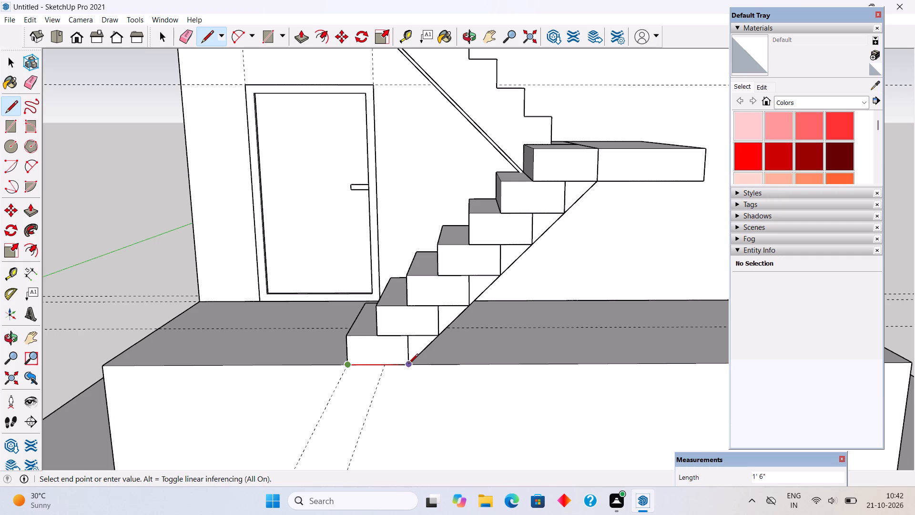
{"action": "left_click", "coordinate": [601, 182]}
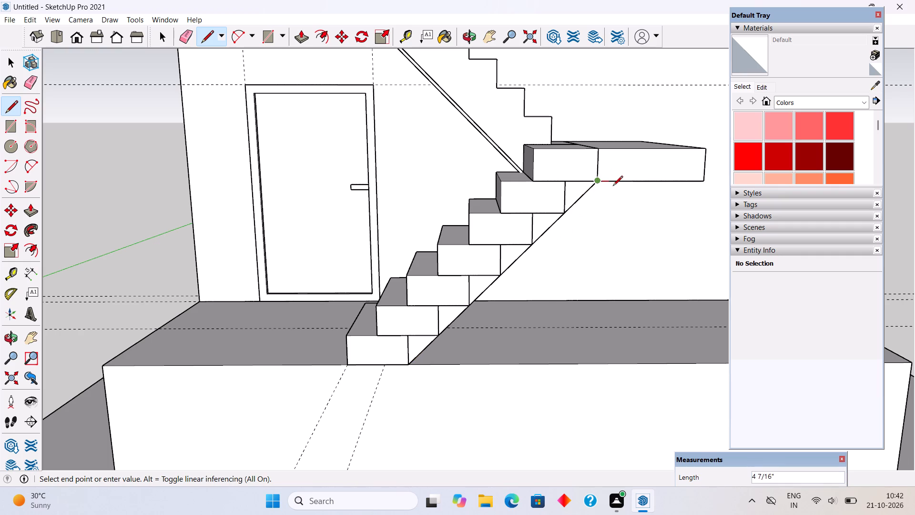
{"action": "left_click", "coordinate": [704, 177]}
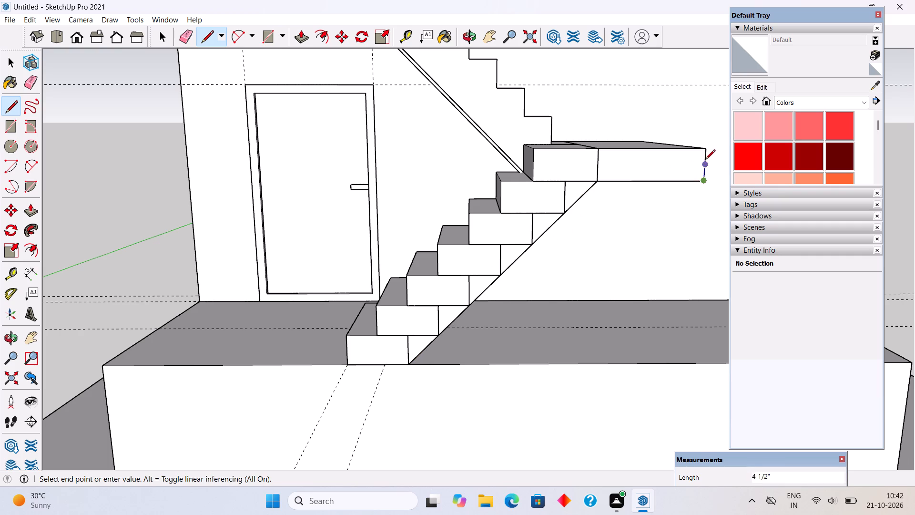
{"action": "left_click", "coordinate": [707, 146]}
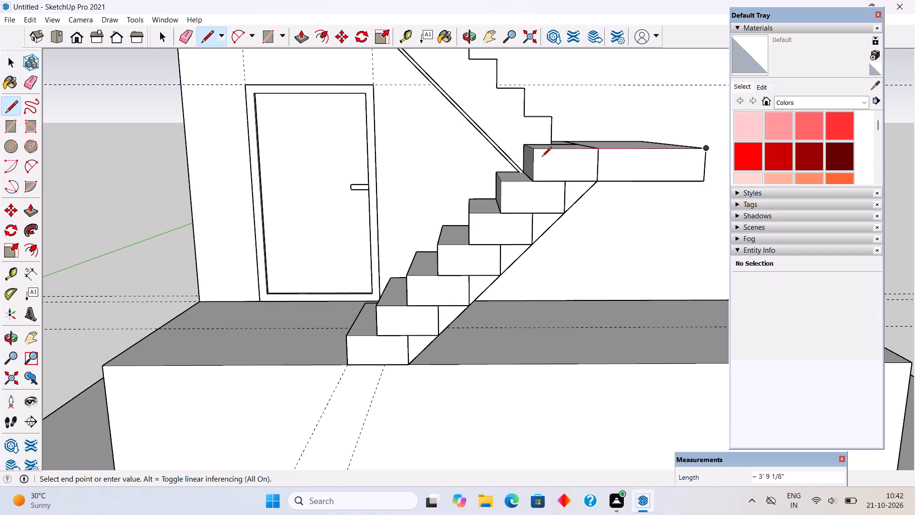
Continue the side outline along the landing's top edge and down the 9" risers and 9" treads, closing it at the first step's top corner.
{"action": "left_click", "coordinate": [534, 152]}
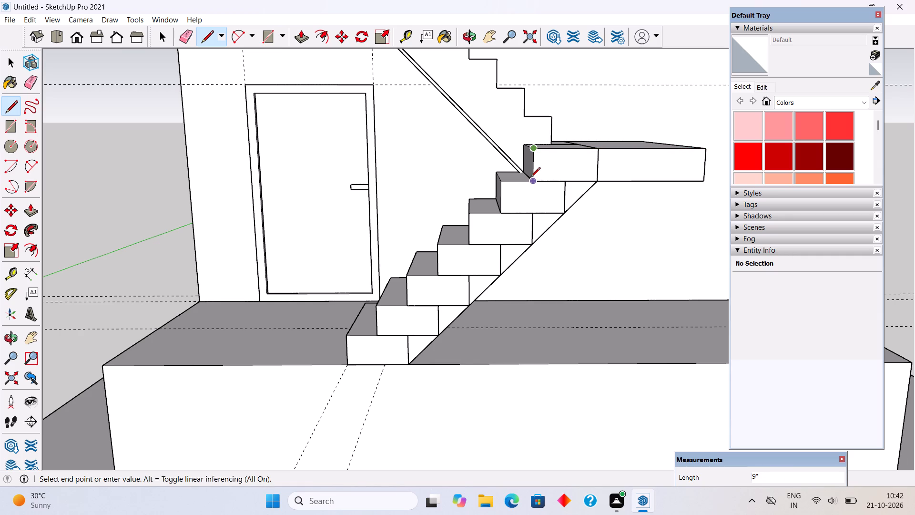
{"action": "left_click", "coordinate": [531, 181]}
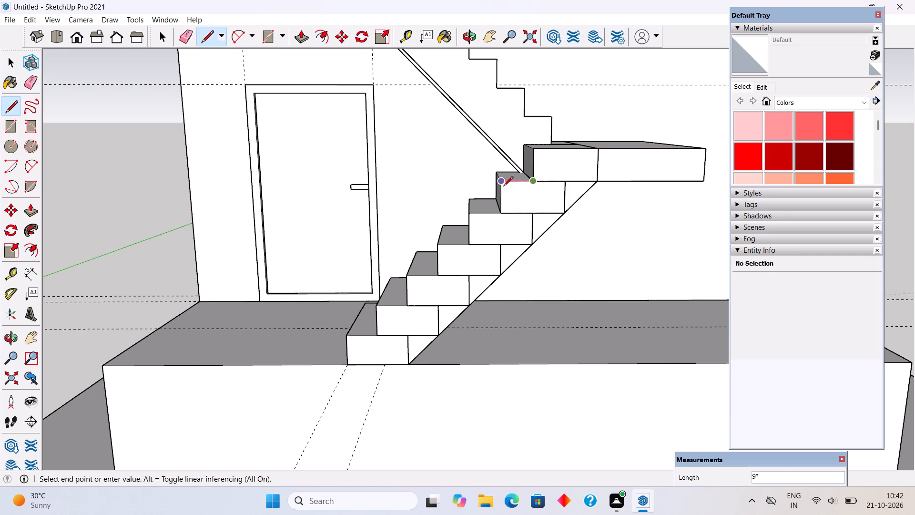
{"action": "left_click", "coordinate": [503, 186]}
{"action": "left_click", "coordinate": [503, 215]}
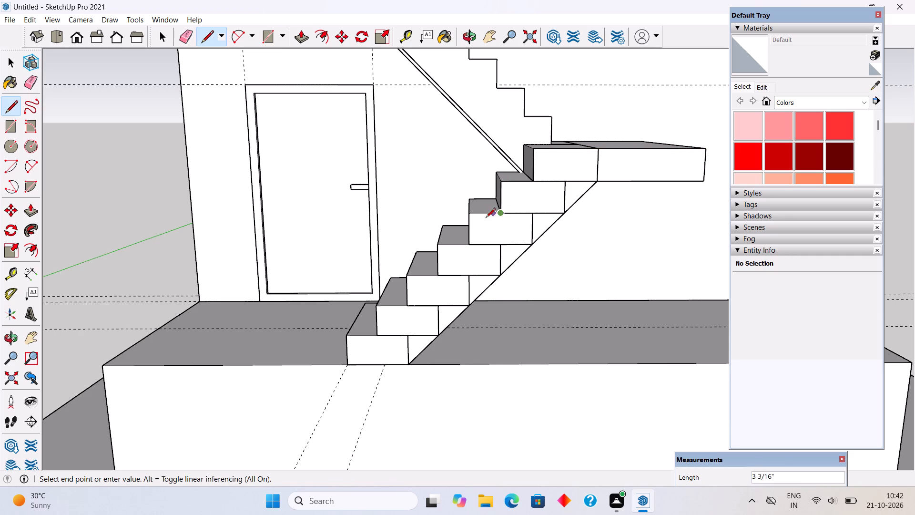
{"action": "left_click", "coordinate": [466, 218]}
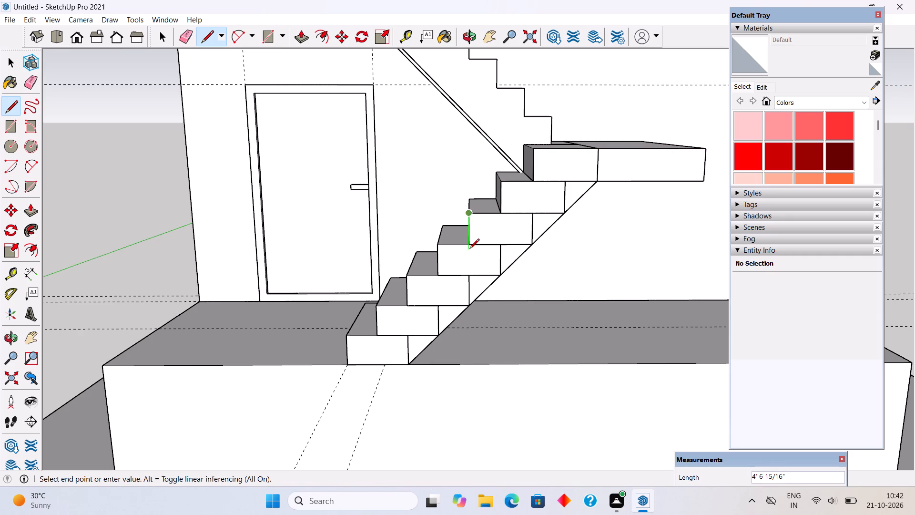
{"action": "left_click", "coordinate": [472, 246]}
{"action": "left_click", "coordinate": [439, 245]}
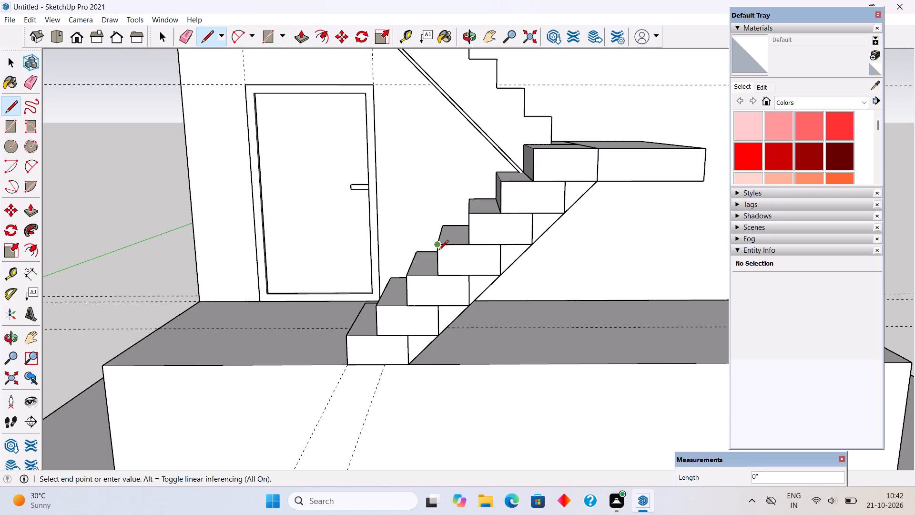
{"action": "left_click", "coordinate": [438, 272]}
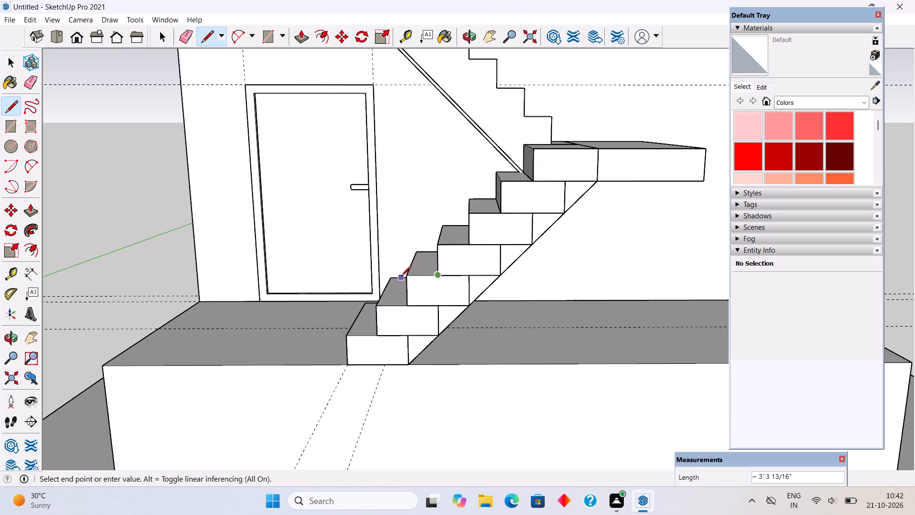
{"action": "left_click", "coordinate": [406, 276]}
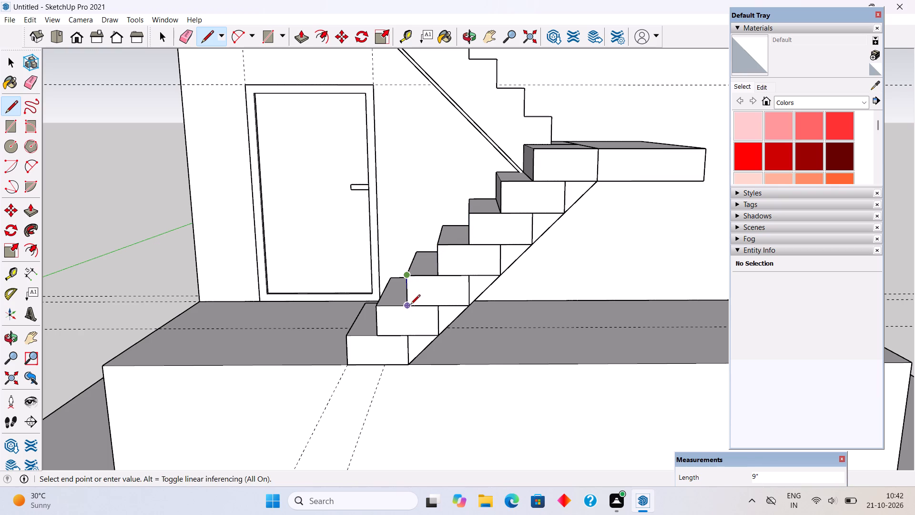
{"action": "left_click", "coordinate": [410, 305]}
{"action": "left_click", "coordinate": [375, 311]}
{"action": "left_click", "coordinate": [376, 336]}
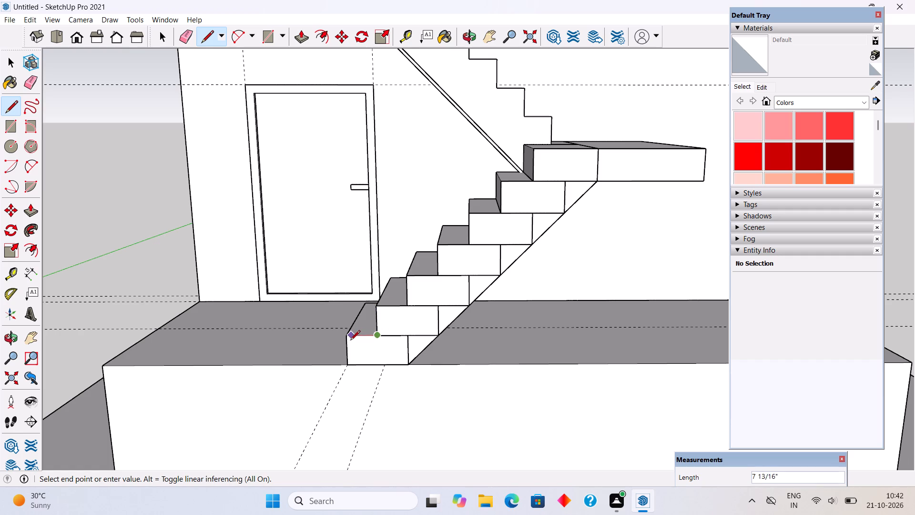
{"action": "left_click", "coordinate": [350, 341]}
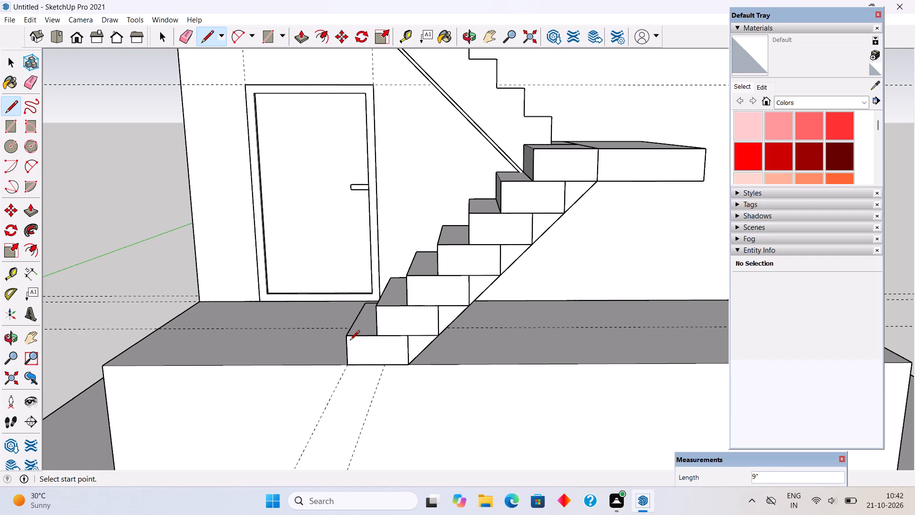
Push/Pull the lower flight and landing's outlined side face 1" outward.
{"action": "key", "text": "p"}
{"action": "left_click", "coordinate": [382, 332]}
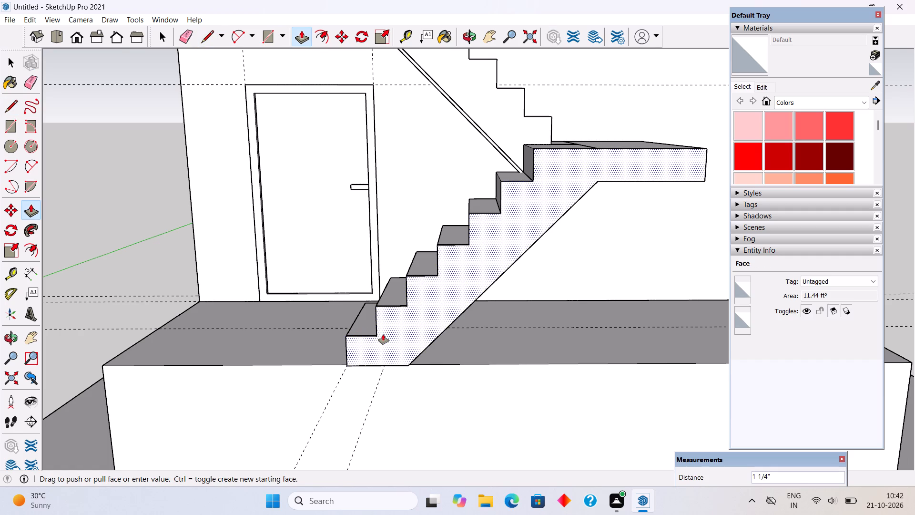
{"action": "type", "text": "1\""}
{"action": "key", "text": "Return"}
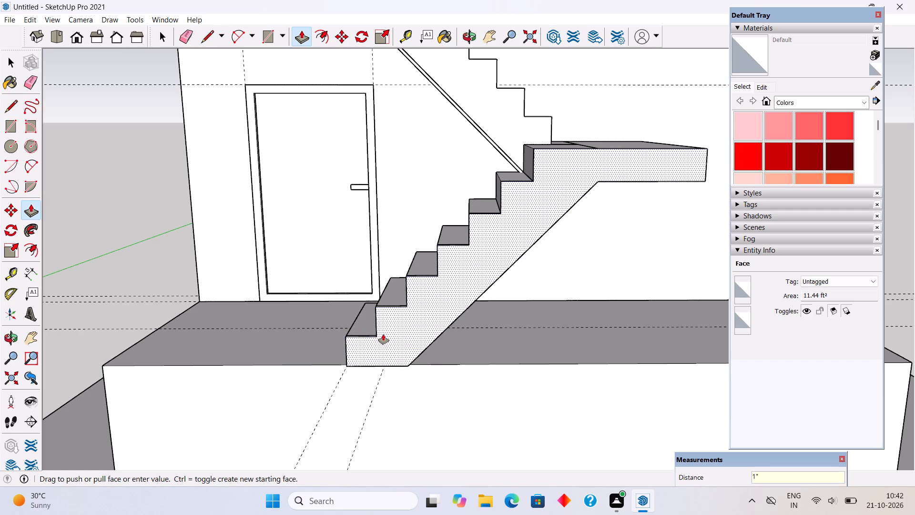
Make the lower flight's complete side panel a group and clear the selection.
{"action": "key", "text": "space"}
{"action": "triple_click", "coordinate": [385, 335]}
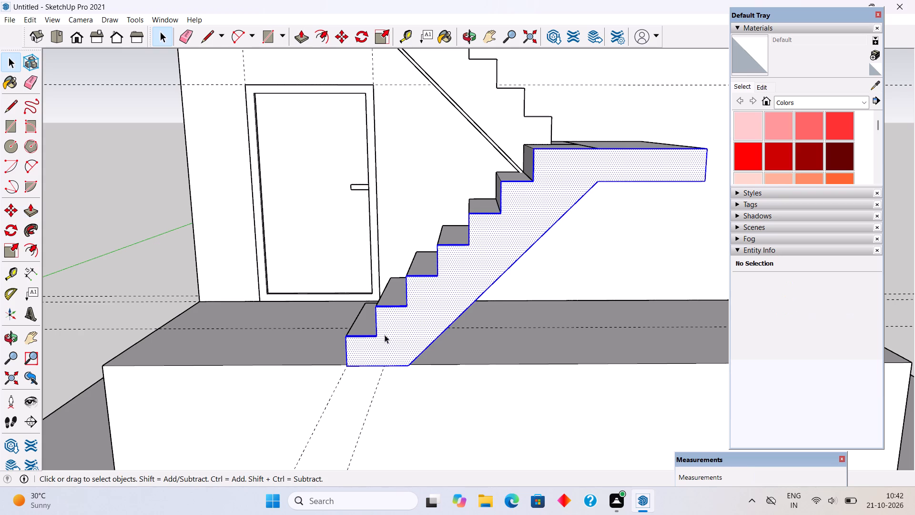
{"action": "right_click", "coordinate": [385, 335]}
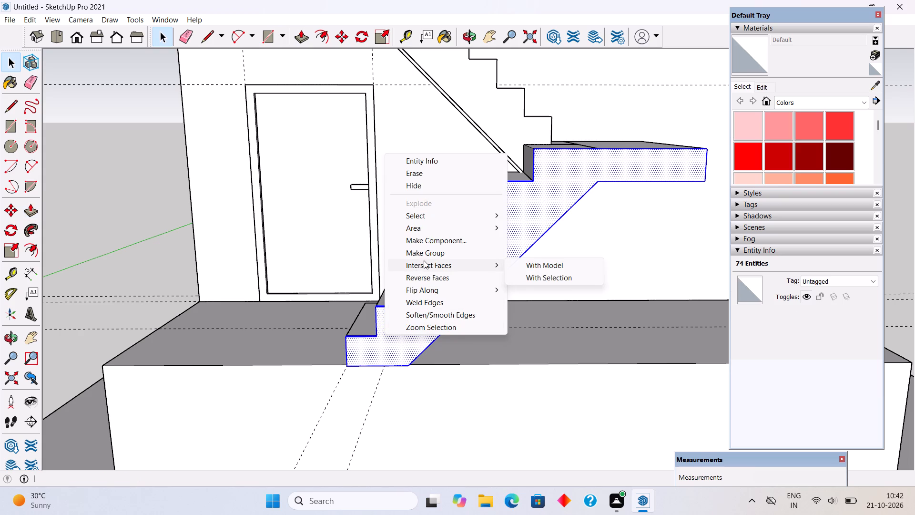
{"action": "left_click", "coordinate": [429, 249]}
{"action": "scroll", "coordinate": [429, 248], "scroll_direction": "down", "scroll_amount": 9}
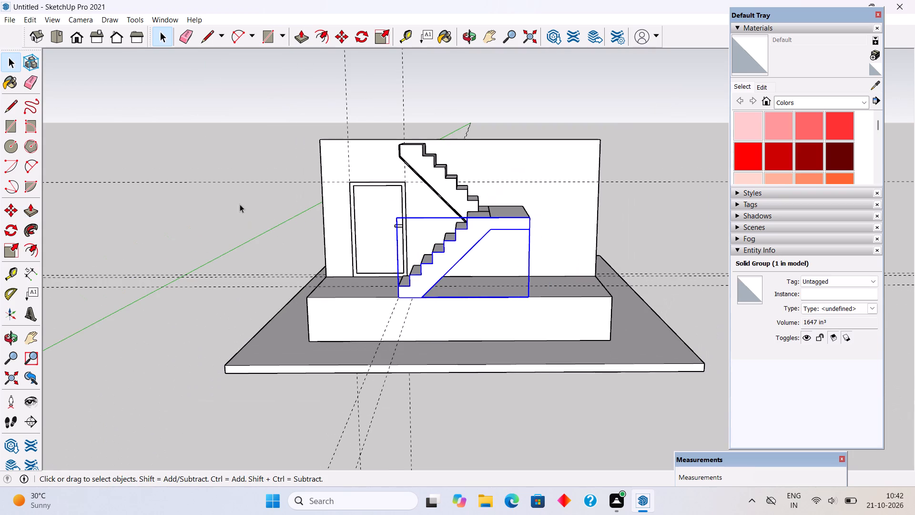
{"action": "left_click", "coordinate": [221, 217]}
Open the upper flight's steps group, examine the top step and treads from above, and leave the group.
{"action": "middle_click_drag", "start_coordinate": [391, 288], "coordinate": [652, 248]}
{"action": "scroll", "coordinate": [445, 172], "scroll_direction": "up", "scroll_amount": 4}
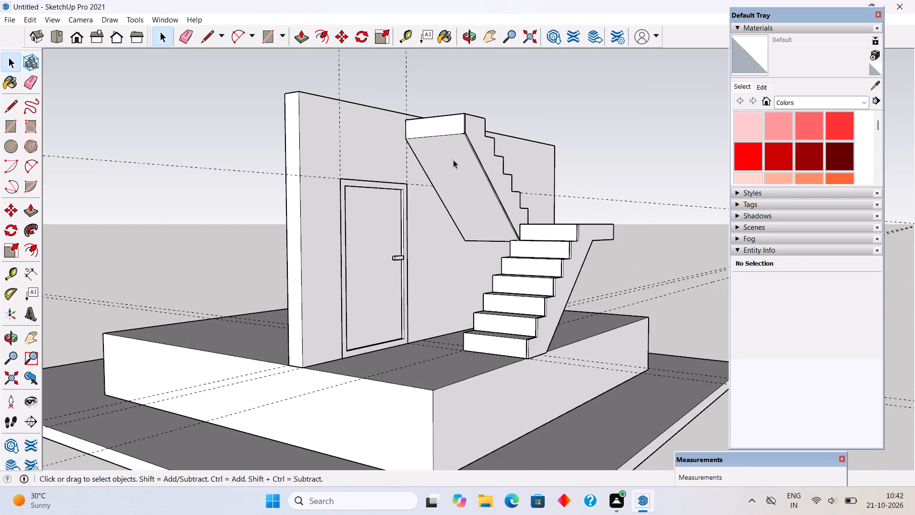
{"action": "left_click", "coordinate": [453, 160]}
{"action": "middle_click_drag", "start_coordinate": [454, 147], "coordinate": [413, 269]}
{"action": "scroll", "coordinate": [429, 156], "scroll_direction": "up", "scroll_amount": 4}
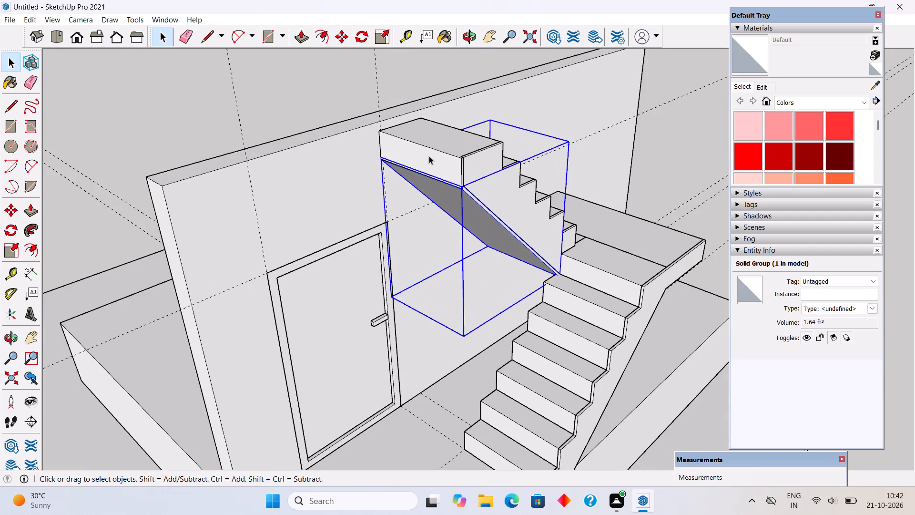
{"action": "triple_click", "coordinate": [433, 160]}
{"action": "middle_click_drag", "start_coordinate": [506, 226], "coordinate": [506, 219]}
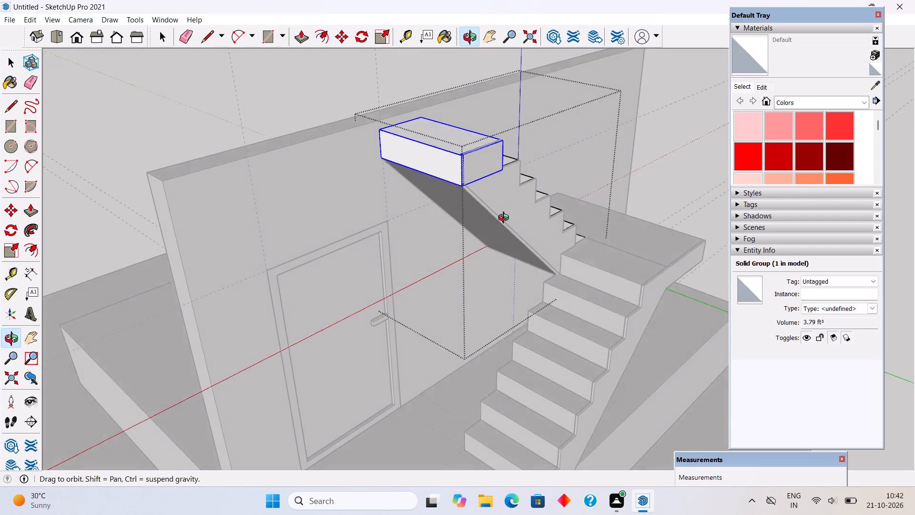
{"action": "middle_click_drag", "start_coordinate": [506, 219], "coordinate": [97, 409]}
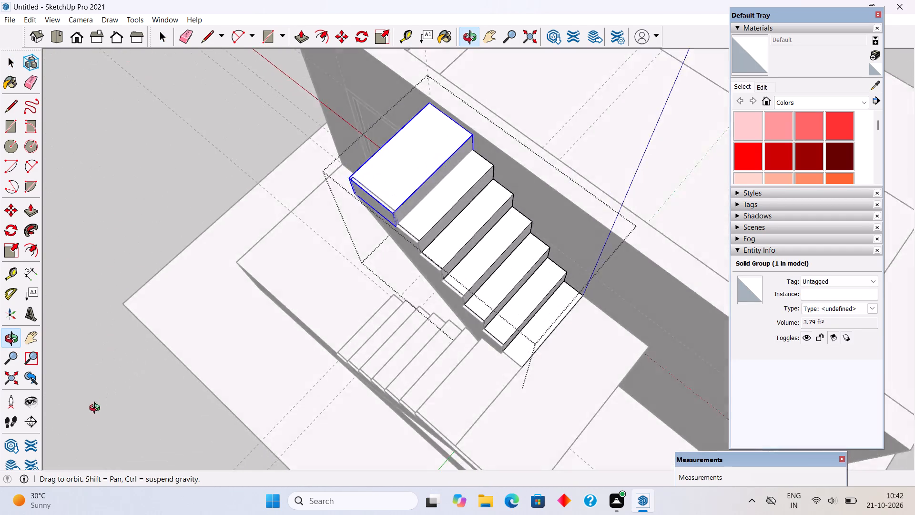
{"action": "middle_click_drag", "start_coordinate": [97, 409], "coordinate": [154, 320]}
{"action": "left_click", "coordinate": [90, 196]}
Delete the sloped underside panel of the upper flight.
{"action": "middle_click_drag", "start_coordinate": [288, 285], "coordinate": [421, 217]}
{"action": "scroll", "coordinate": [436, 212], "scroll_direction": "up", "scroll_amount": 5}
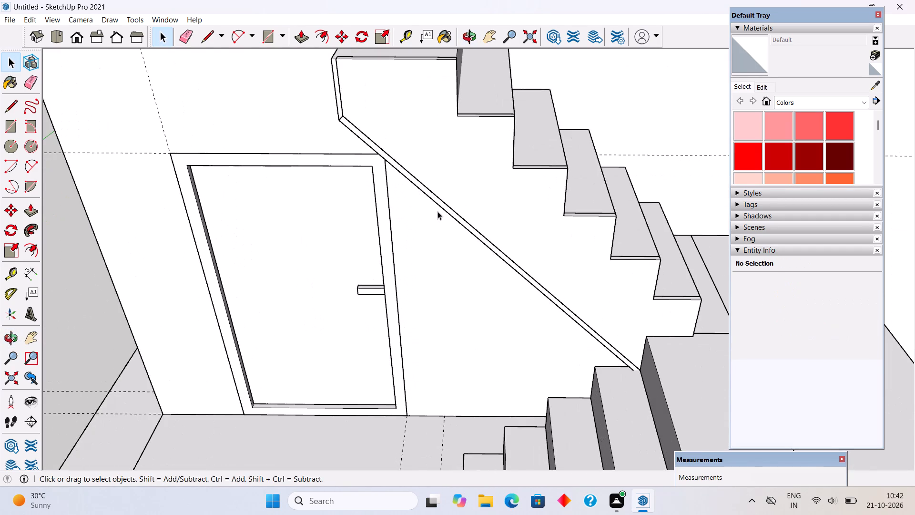
{"action": "left_click", "coordinate": [441, 206]}
{"action": "middle_click_drag", "start_coordinate": [441, 206], "coordinate": [447, 193]}
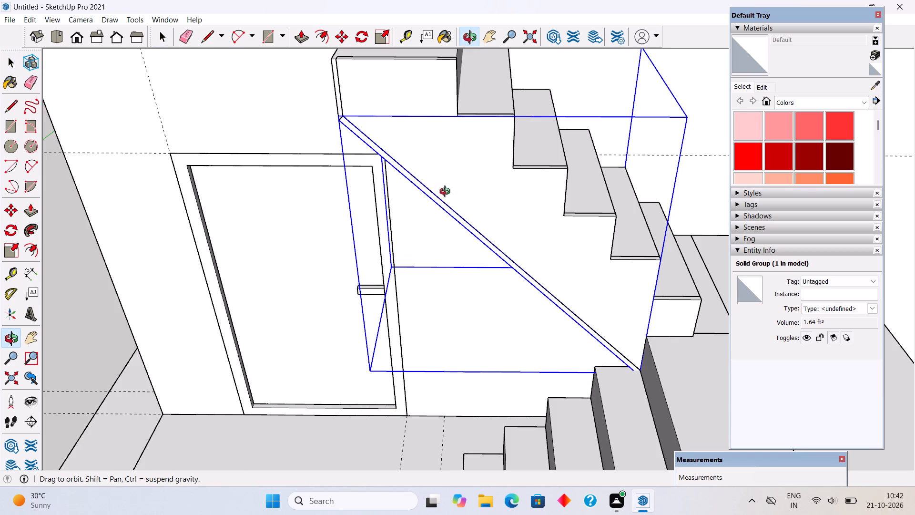
{"action": "middle_click_drag", "start_coordinate": [447, 193], "coordinate": [703, 203]}
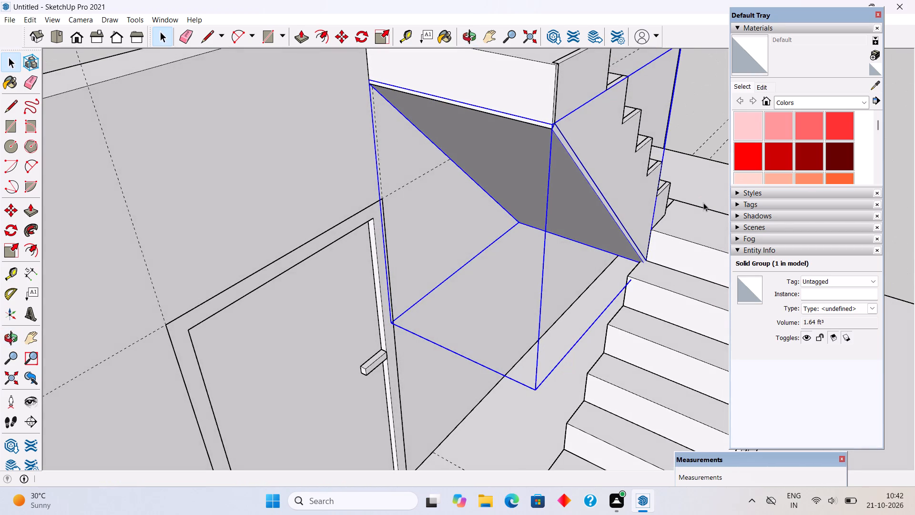
{"action": "key", "text": "Delete"}
Open the upper flight's steps group and its nested end panel group at the top step, selecting the panel's geometry.
{"action": "middle_click_drag", "start_coordinate": [590, 194], "coordinate": [443, 171]}
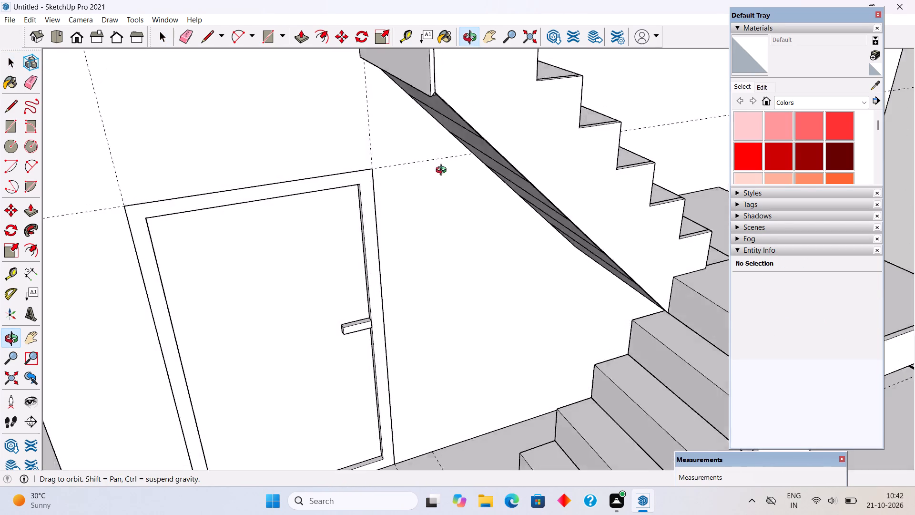
{"action": "middle_click_drag", "start_coordinate": [443, 171], "coordinate": [407, 184]}
{"action": "scroll", "coordinate": [408, 184], "scroll_direction": "down", "scroll_amount": 8}
{"action": "middle_click_drag", "start_coordinate": [467, 259], "coordinate": [533, 212]}
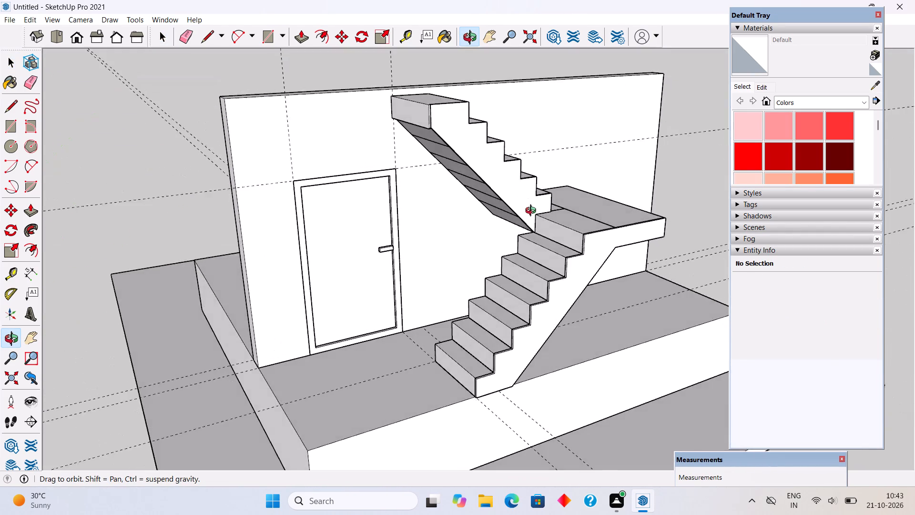
{"action": "middle_click_drag", "start_coordinate": [533, 212], "coordinate": [485, 204]}
{"action": "scroll", "coordinate": [411, 106], "scroll_direction": "up", "scroll_amount": 4}
{"action": "left_click", "coordinate": [408, 109]}
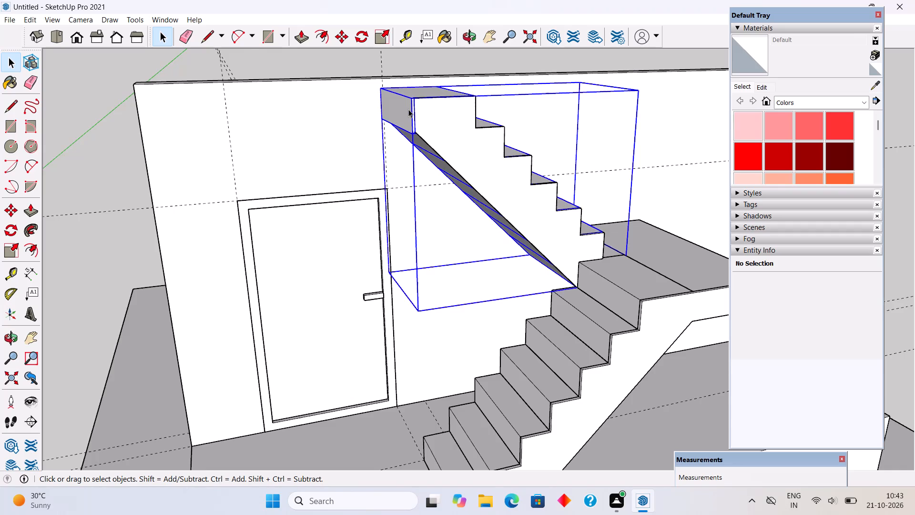
{"action": "scroll", "coordinate": [408, 109], "scroll_direction": "up", "scroll_amount": 3}
{"action": "triple_click", "coordinate": [410, 109]}
{"action": "left_click", "coordinate": [410, 109]}
{"action": "middle_click_drag", "start_coordinate": [417, 147], "coordinate": [490, 195]}
{"action": "scroll", "coordinate": [446, 164], "scroll_direction": "up", "scroll_amount": 5}
{"action": "triple_click", "coordinate": [447, 156]}
{"action": "left_click", "coordinate": [447, 156]}
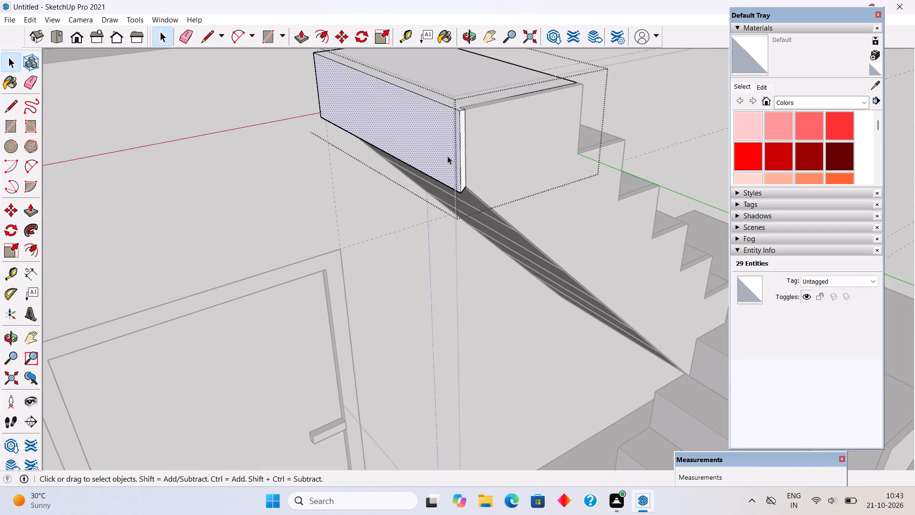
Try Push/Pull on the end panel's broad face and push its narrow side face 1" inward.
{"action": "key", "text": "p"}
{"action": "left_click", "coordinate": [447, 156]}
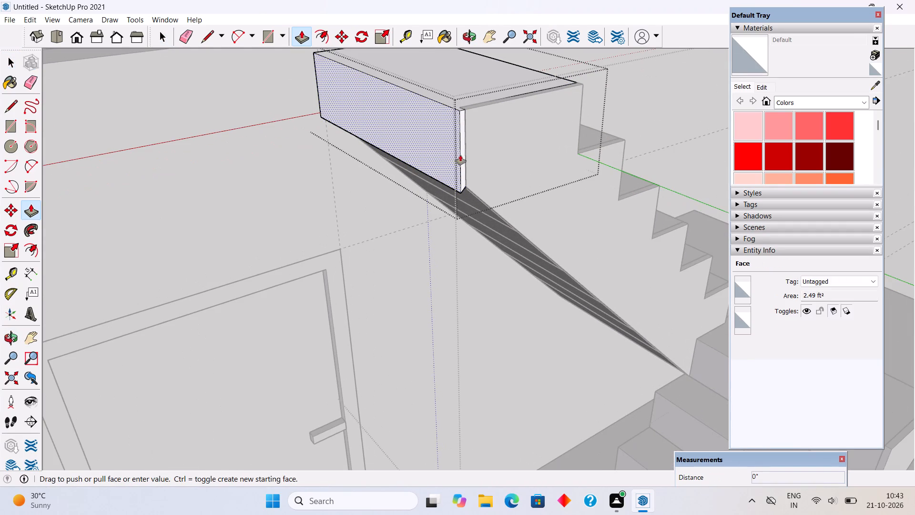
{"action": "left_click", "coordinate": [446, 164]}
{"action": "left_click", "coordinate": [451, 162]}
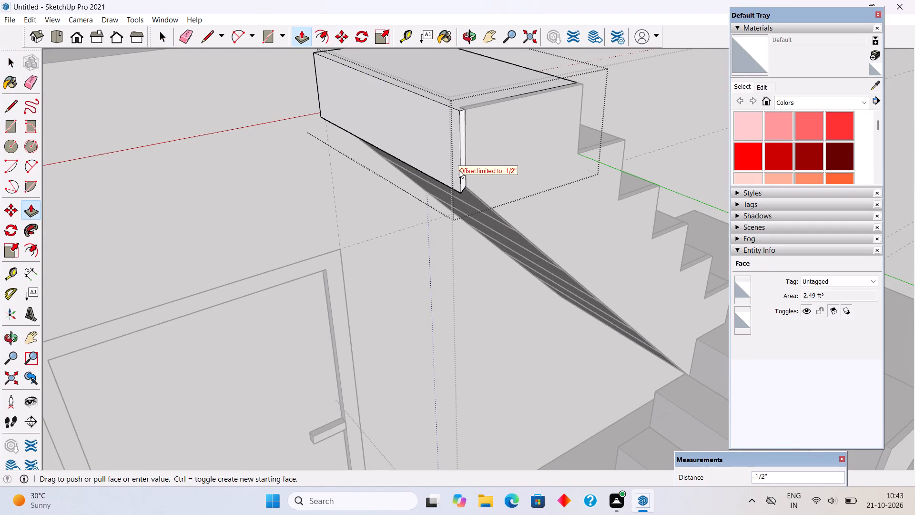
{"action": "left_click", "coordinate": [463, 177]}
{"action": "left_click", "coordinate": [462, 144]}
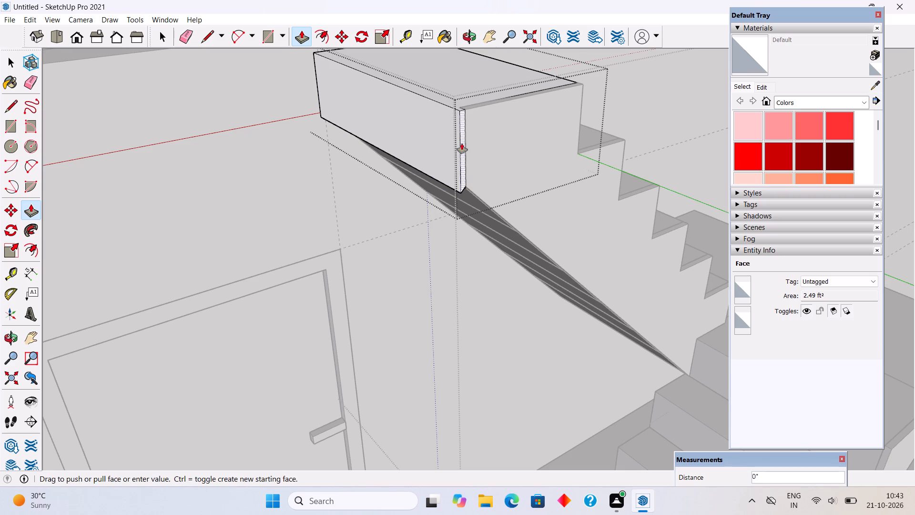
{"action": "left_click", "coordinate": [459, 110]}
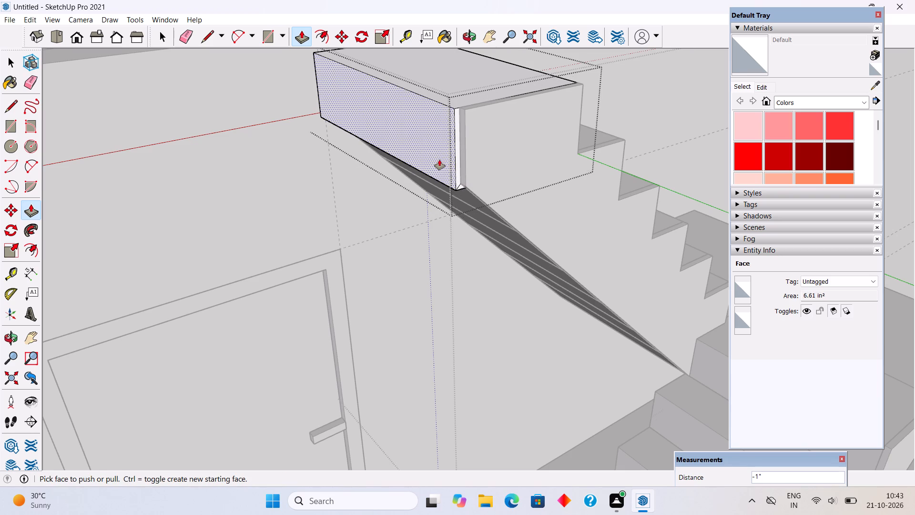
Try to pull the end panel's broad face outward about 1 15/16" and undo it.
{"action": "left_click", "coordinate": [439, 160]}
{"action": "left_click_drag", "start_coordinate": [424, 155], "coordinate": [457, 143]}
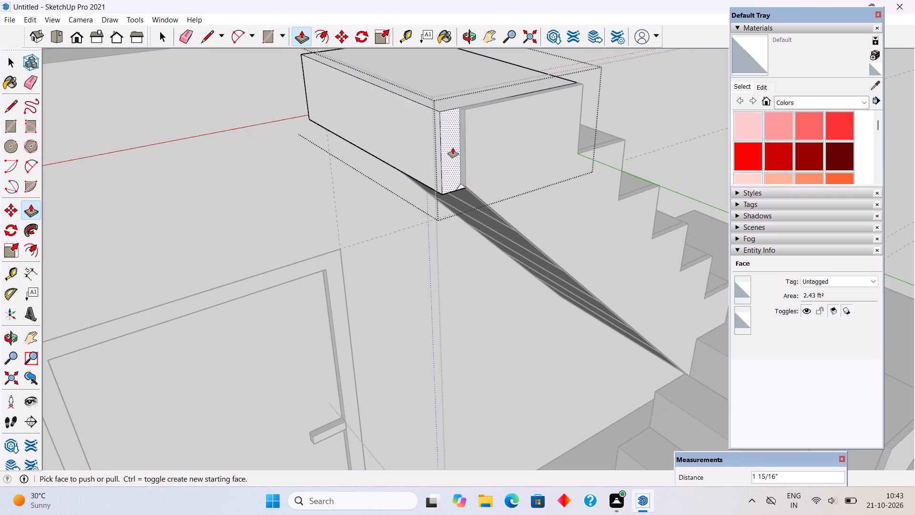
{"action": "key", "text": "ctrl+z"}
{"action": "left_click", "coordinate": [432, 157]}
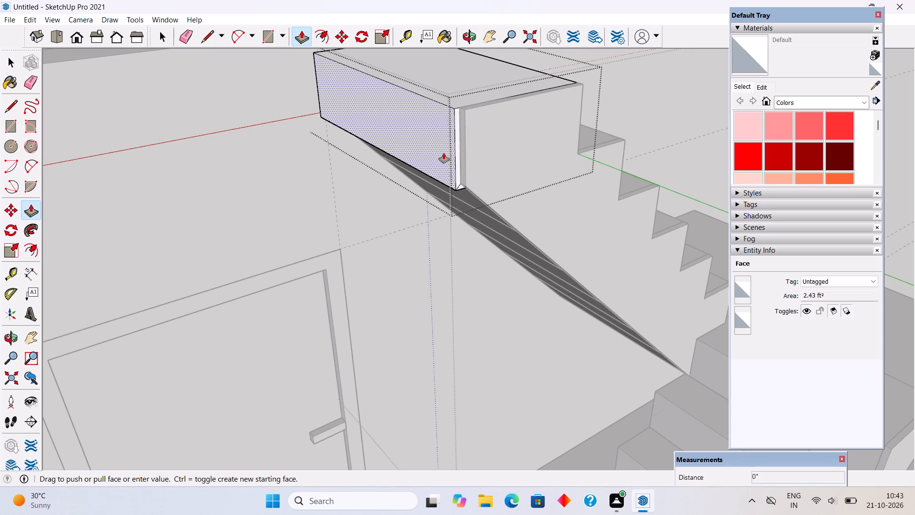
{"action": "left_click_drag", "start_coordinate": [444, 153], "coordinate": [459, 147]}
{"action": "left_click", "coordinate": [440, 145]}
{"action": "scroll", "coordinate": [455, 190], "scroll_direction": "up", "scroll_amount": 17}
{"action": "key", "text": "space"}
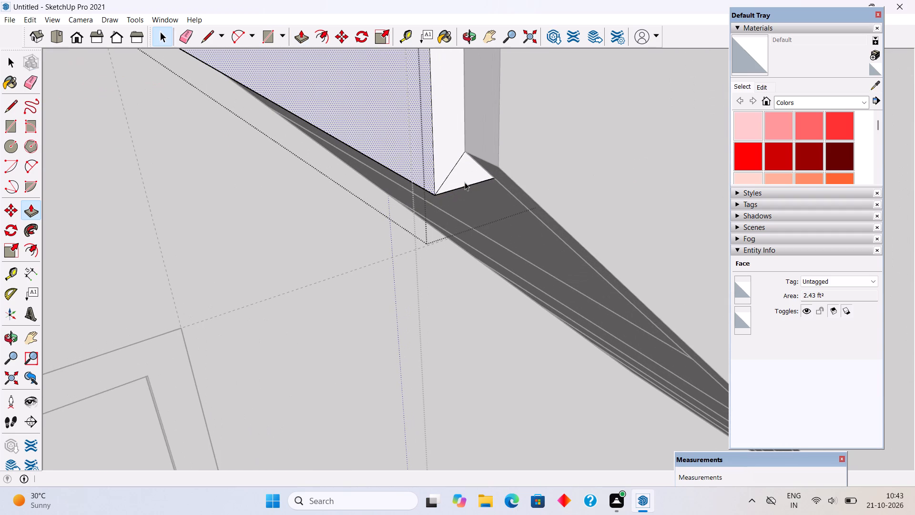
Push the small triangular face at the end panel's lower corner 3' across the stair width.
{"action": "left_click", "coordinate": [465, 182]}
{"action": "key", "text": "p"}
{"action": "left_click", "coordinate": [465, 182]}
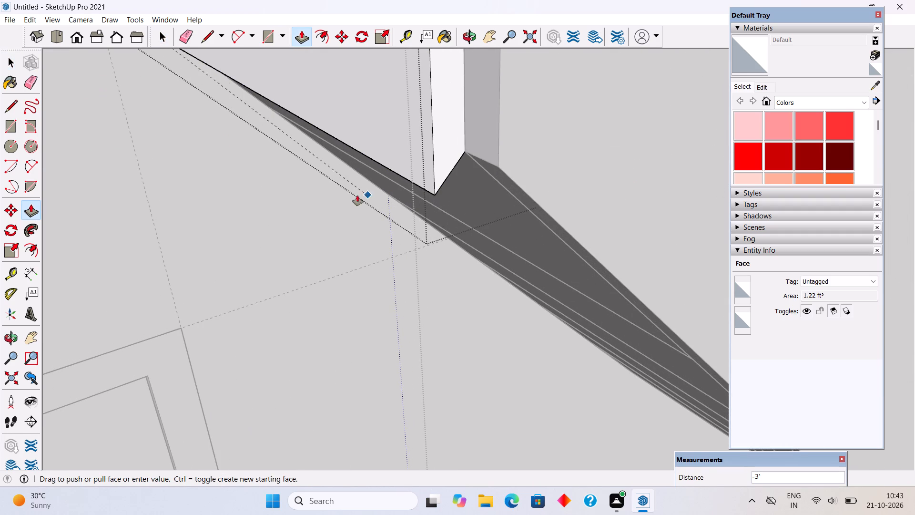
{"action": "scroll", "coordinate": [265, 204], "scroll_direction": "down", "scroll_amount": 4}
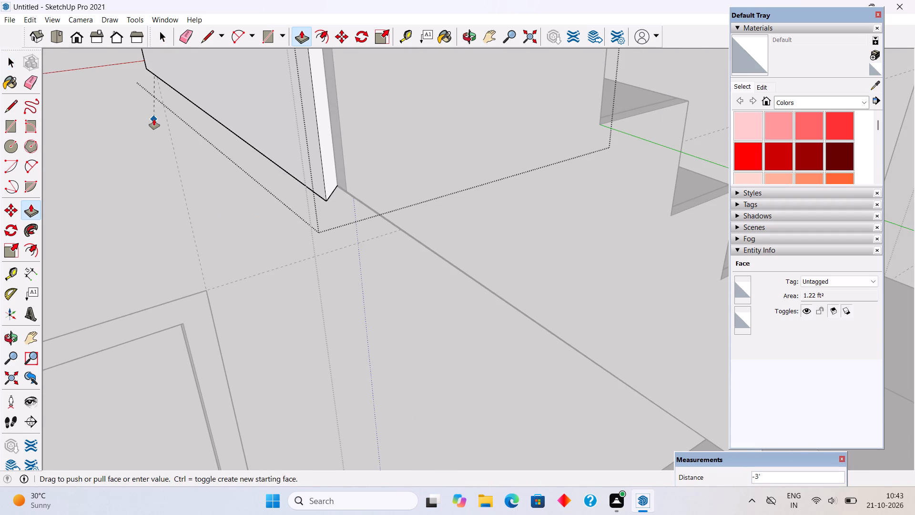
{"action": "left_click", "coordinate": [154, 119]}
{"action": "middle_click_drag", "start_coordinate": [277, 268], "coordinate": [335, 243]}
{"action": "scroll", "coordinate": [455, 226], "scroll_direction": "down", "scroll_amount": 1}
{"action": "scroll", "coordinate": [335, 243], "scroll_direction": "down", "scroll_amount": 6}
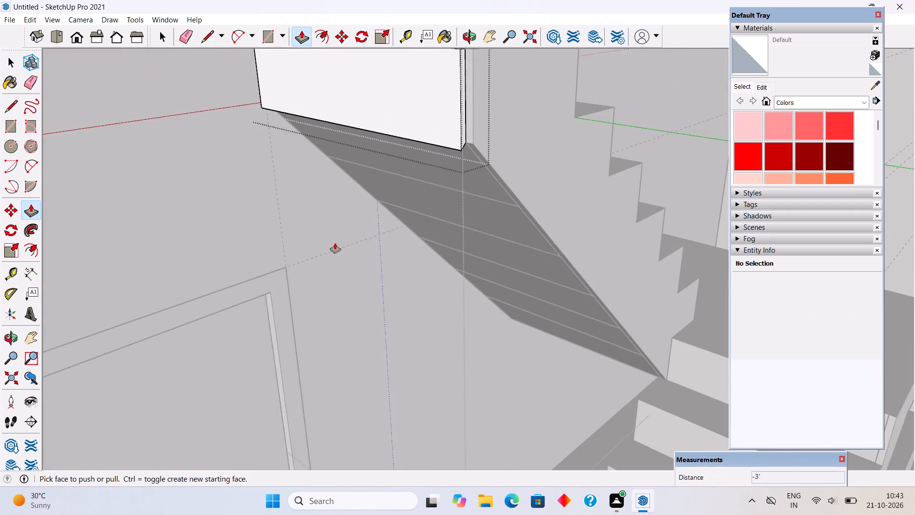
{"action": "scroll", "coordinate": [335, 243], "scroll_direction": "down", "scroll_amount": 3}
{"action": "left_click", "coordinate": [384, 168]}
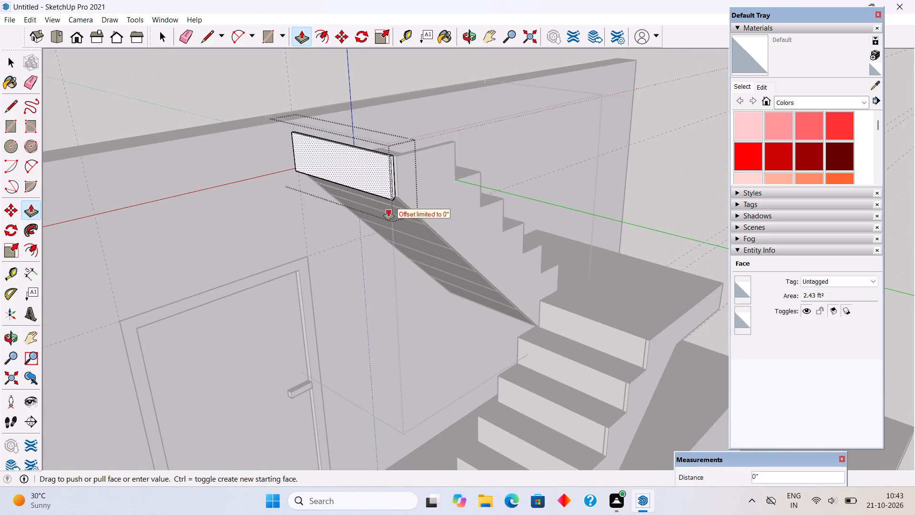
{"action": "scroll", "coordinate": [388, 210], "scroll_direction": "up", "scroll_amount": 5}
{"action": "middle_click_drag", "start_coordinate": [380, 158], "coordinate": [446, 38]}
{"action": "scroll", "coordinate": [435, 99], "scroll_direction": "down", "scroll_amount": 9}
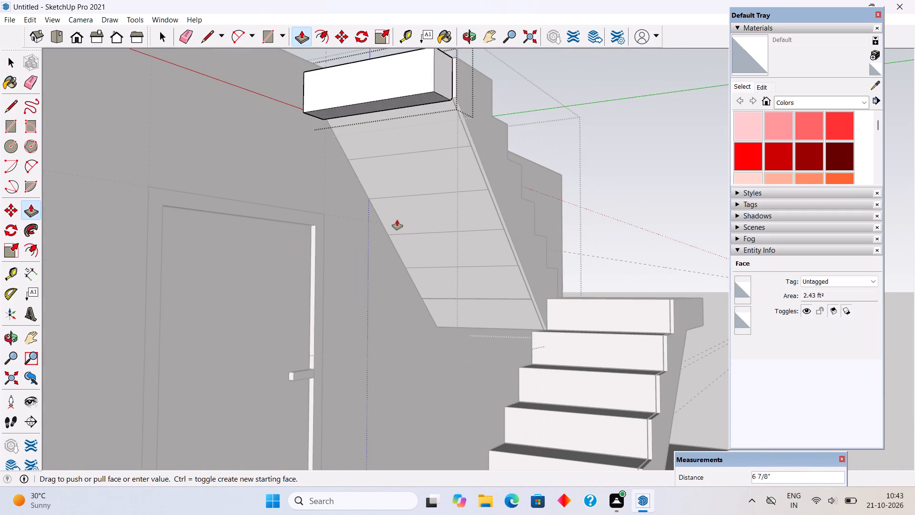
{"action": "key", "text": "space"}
Delete the vertical end panel beneath the upper flight's top step and leave its nested group.
{"action": "triple_click", "coordinate": [423, 94]}
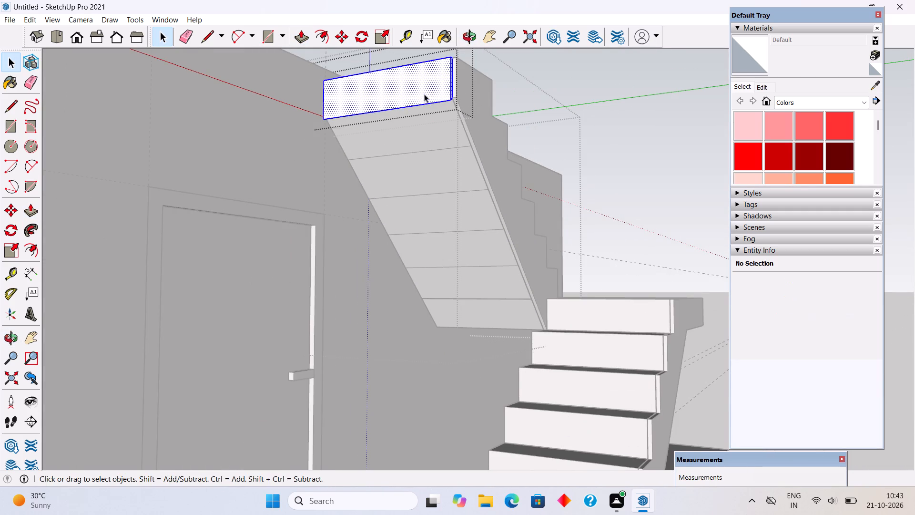
{"action": "middle_click_drag", "start_coordinate": [428, 107], "coordinate": [73, 277]}
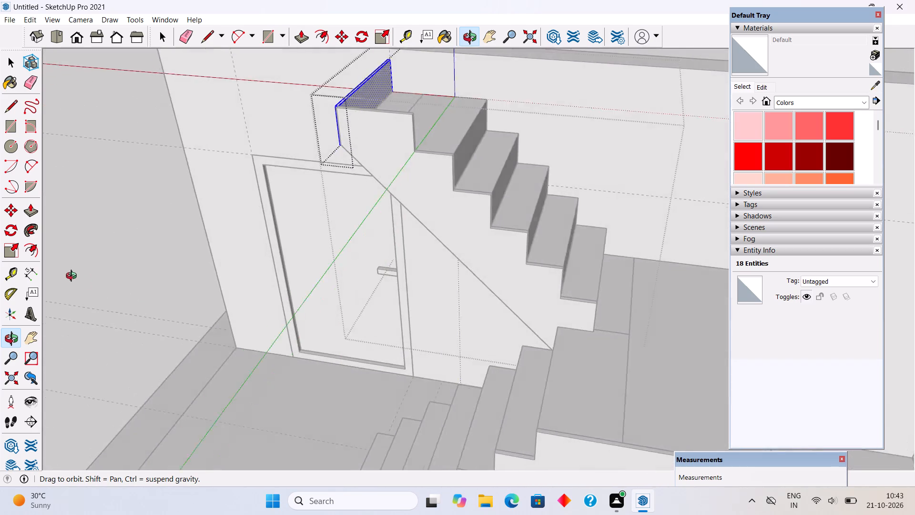
{"action": "middle_click_drag", "start_coordinate": [73, 277], "coordinate": [0, 307]}
{"action": "key", "text": "Delete"}
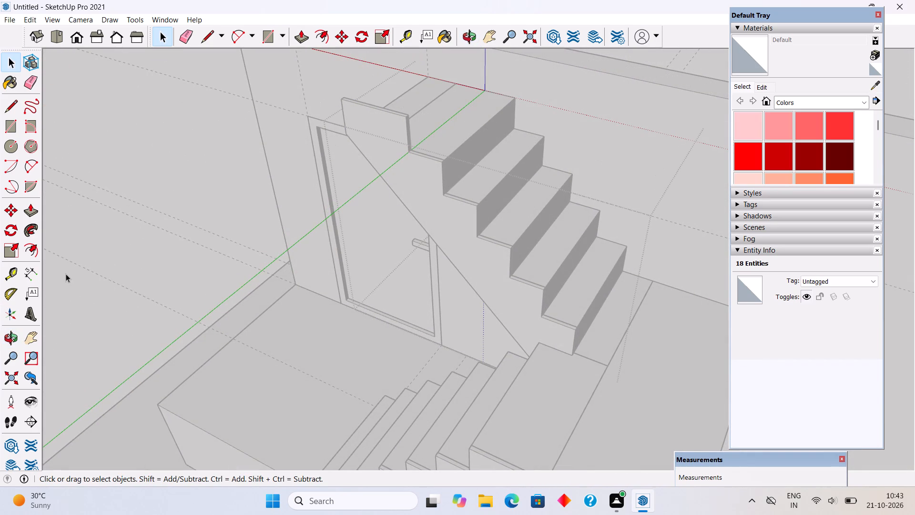
{"action": "scroll", "coordinate": [267, 261], "scroll_direction": "down", "scroll_amount": 5}
{"action": "left_click", "coordinate": [186, 202]}
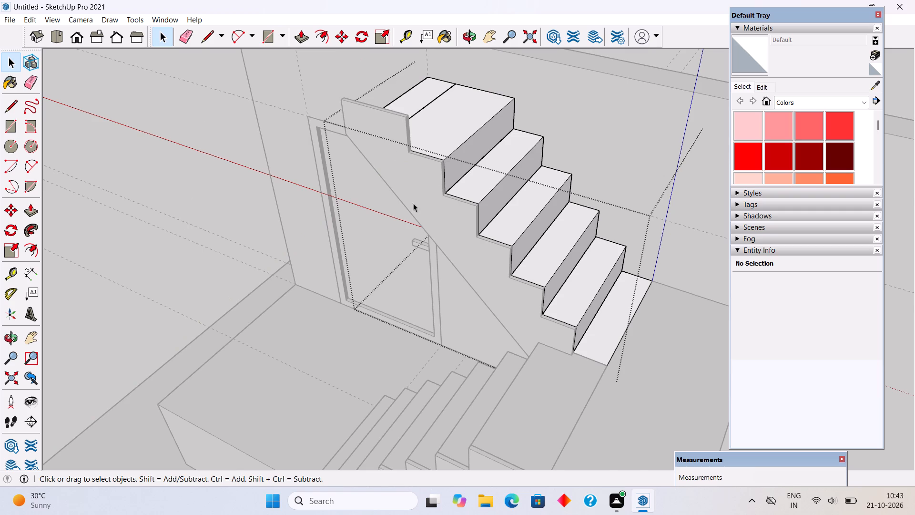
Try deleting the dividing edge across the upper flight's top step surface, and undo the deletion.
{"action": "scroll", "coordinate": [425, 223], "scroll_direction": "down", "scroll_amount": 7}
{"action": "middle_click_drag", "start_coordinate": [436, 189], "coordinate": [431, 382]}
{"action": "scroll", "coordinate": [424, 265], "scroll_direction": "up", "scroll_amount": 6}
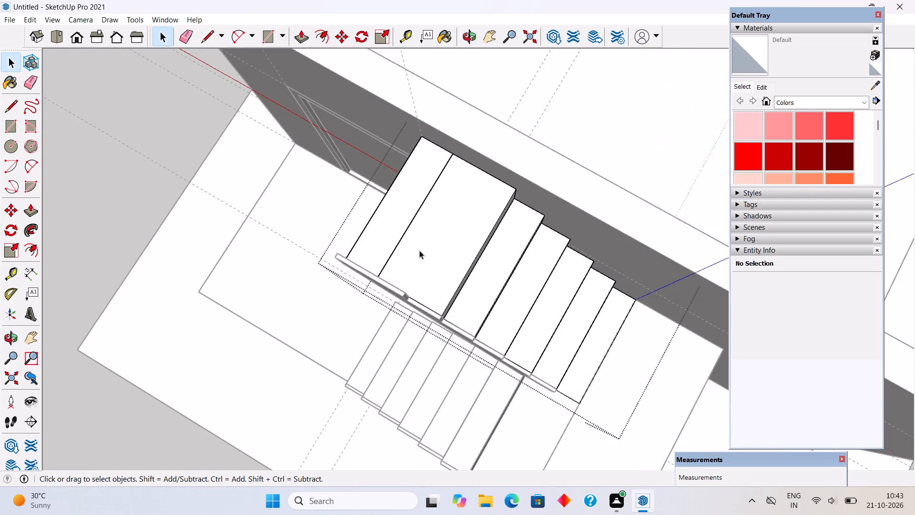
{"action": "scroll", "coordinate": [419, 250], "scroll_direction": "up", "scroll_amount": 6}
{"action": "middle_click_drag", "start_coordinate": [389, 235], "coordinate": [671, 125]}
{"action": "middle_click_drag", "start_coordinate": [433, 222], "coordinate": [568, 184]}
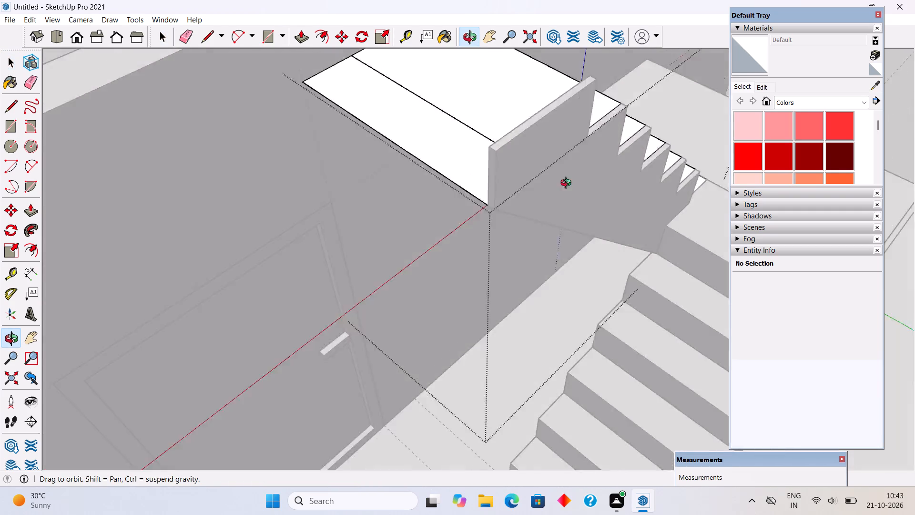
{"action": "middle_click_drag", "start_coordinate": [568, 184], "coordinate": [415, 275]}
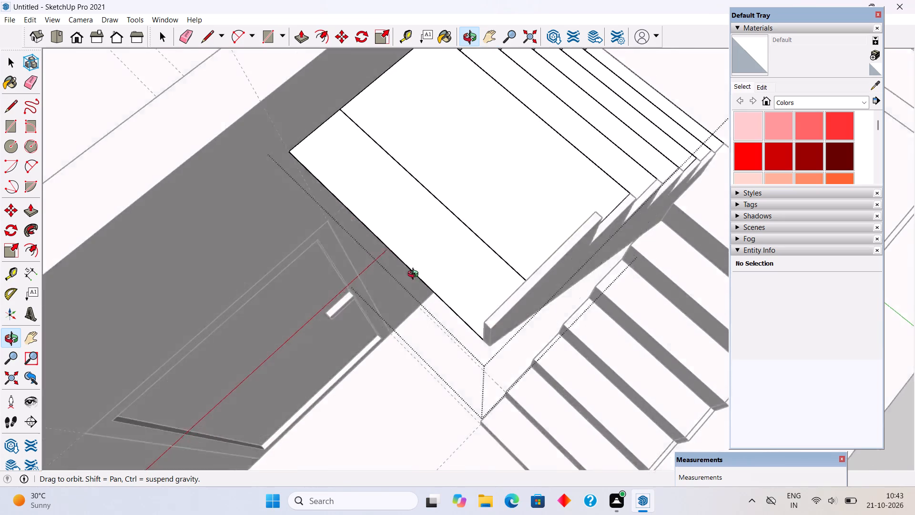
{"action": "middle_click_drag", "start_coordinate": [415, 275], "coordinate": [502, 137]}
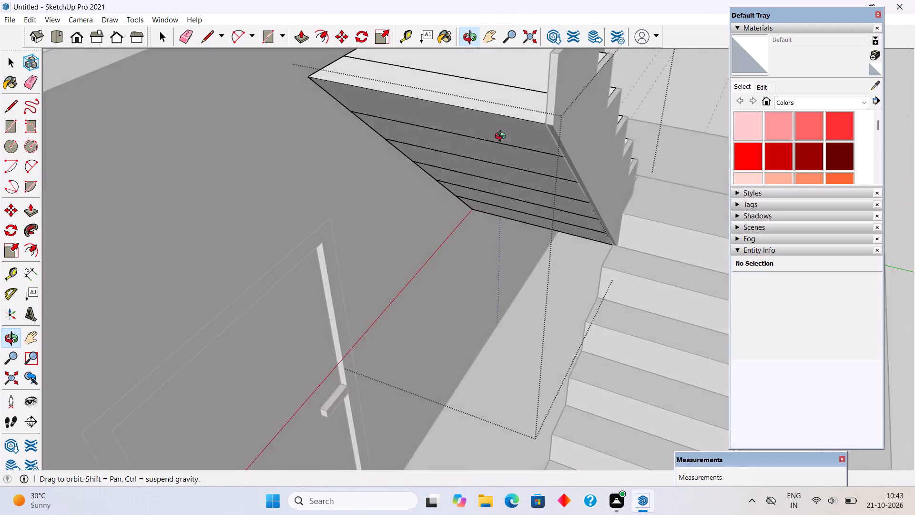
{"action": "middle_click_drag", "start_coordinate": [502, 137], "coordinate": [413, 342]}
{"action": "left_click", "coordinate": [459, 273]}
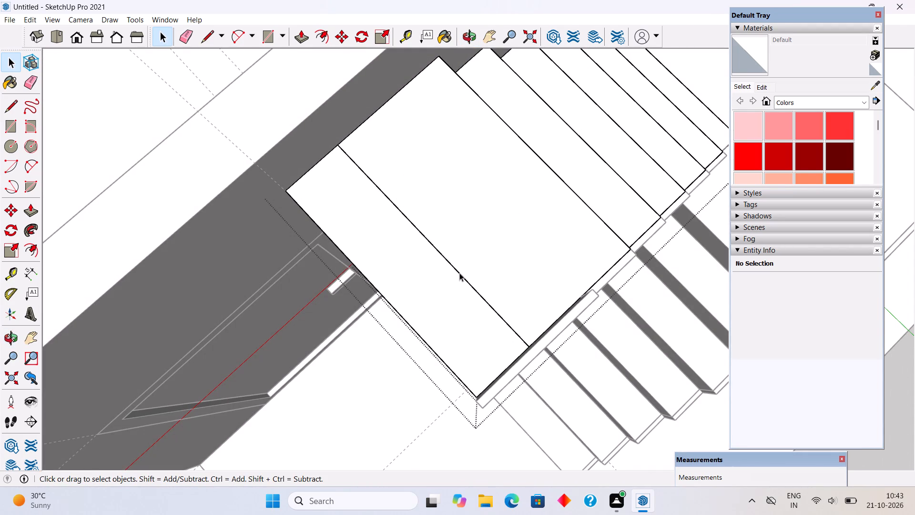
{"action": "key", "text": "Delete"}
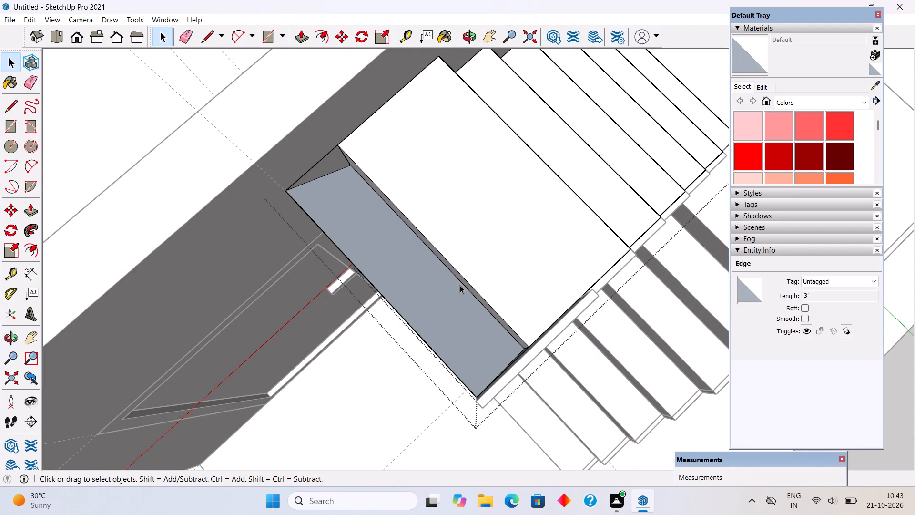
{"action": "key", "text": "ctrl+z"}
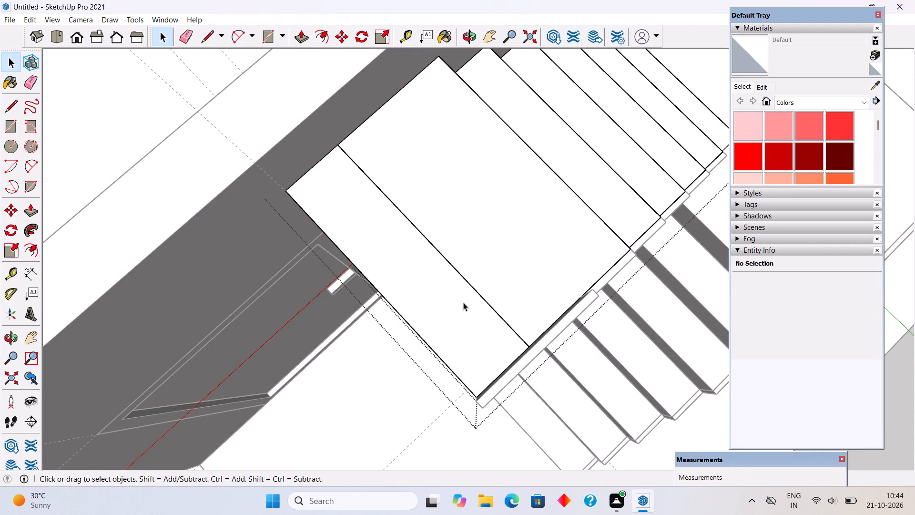
Examine the upper flight's top step and side panel from several angles, leaving the steps group.
{"action": "middle_click_drag", "start_coordinate": [418, 306], "coordinate": [248, 248]}
{"action": "middle_click_drag", "start_coordinate": [544, 254], "coordinate": [277, 215]}
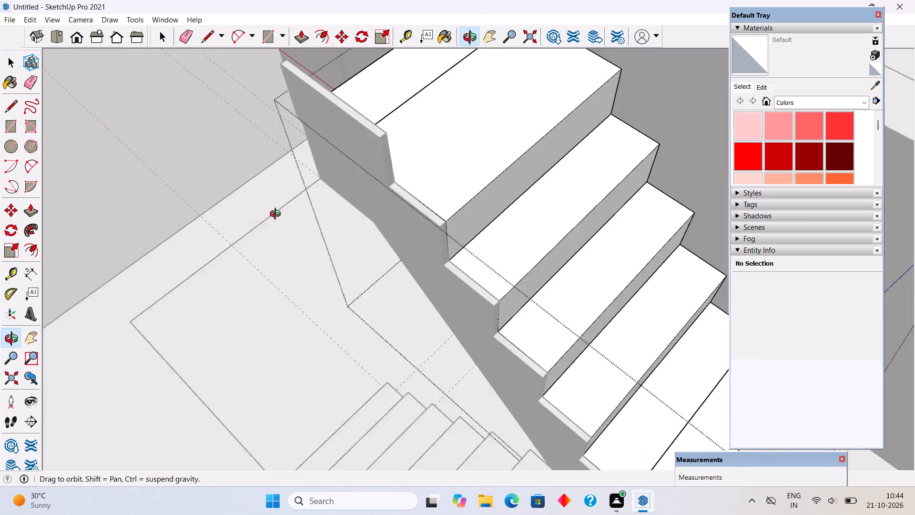
{"action": "middle_click_drag", "start_coordinate": [277, 215], "coordinate": [590, 133]}
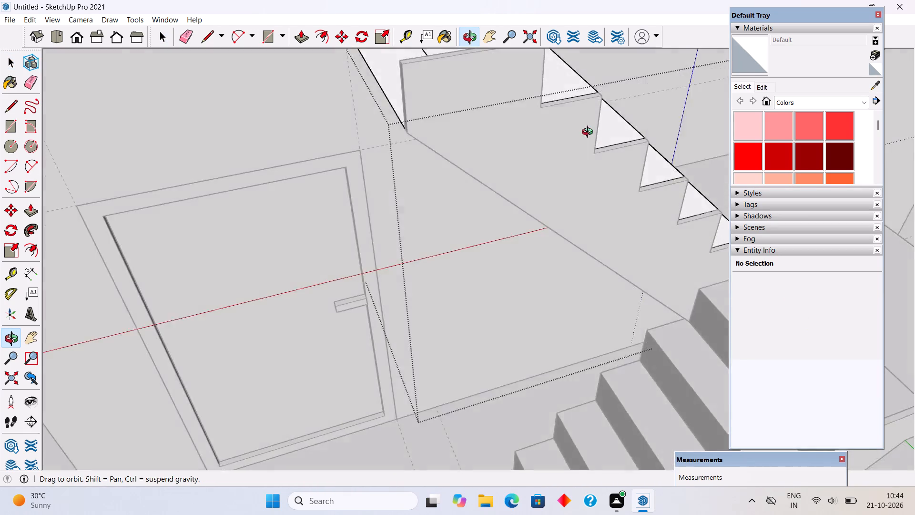
{"action": "middle_click_drag", "start_coordinate": [590, 133], "coordinate": [352, 319]}
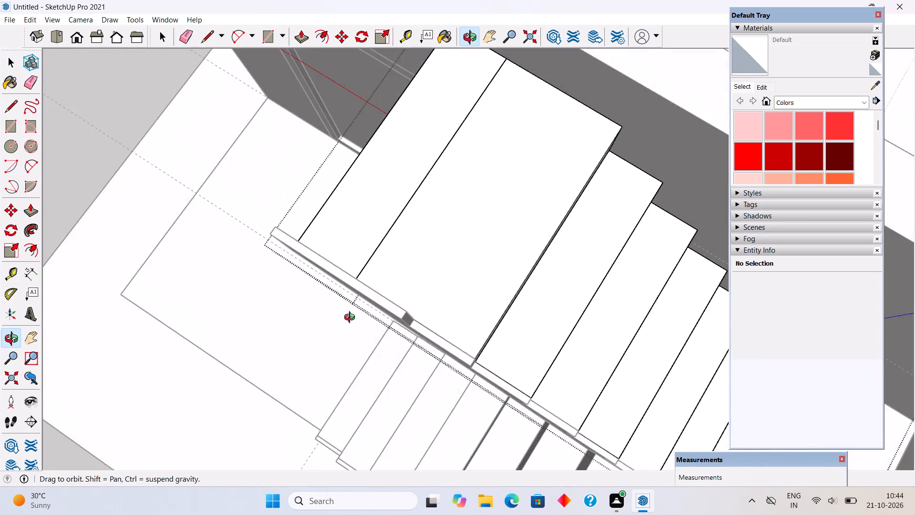
{"action": "middle_click_drag", "start_coordinate": [352, 319], "coordinate": [308, 255]}
{"action": "scroll", "coordinate": [308, 255], "scroll_direction": "down", "scroll_amount": 8}
{"action": "left_click", "coordinate": [238, 148]}
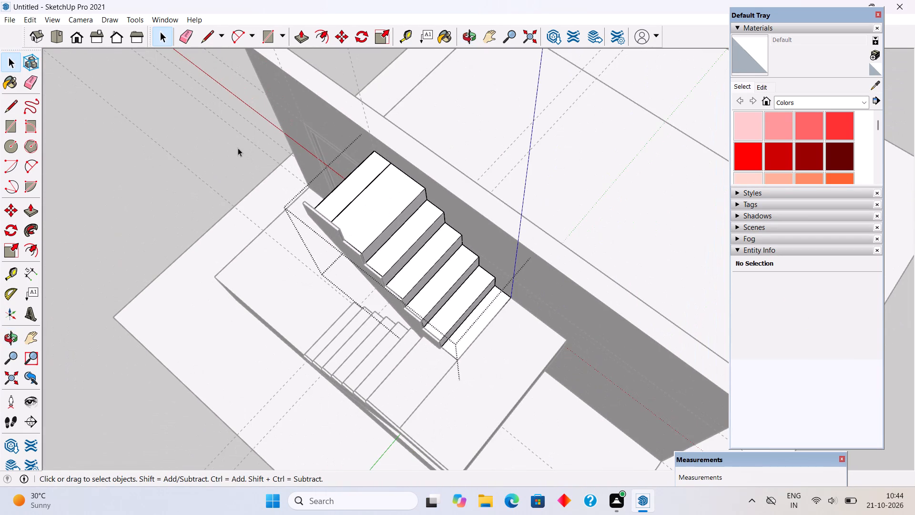
{"action": "scroll", "coordinate": [414, 196], "scroll_direction": "down", "scroll_amount": 1}
{"action": "middle_click_drag", "start_coordinate": [417, 196], "coordinate": [704, 130]}
{"action": "scroll", "coordinate": [389, 235], "scroll_direction": "up", "scroll_amount": 5}
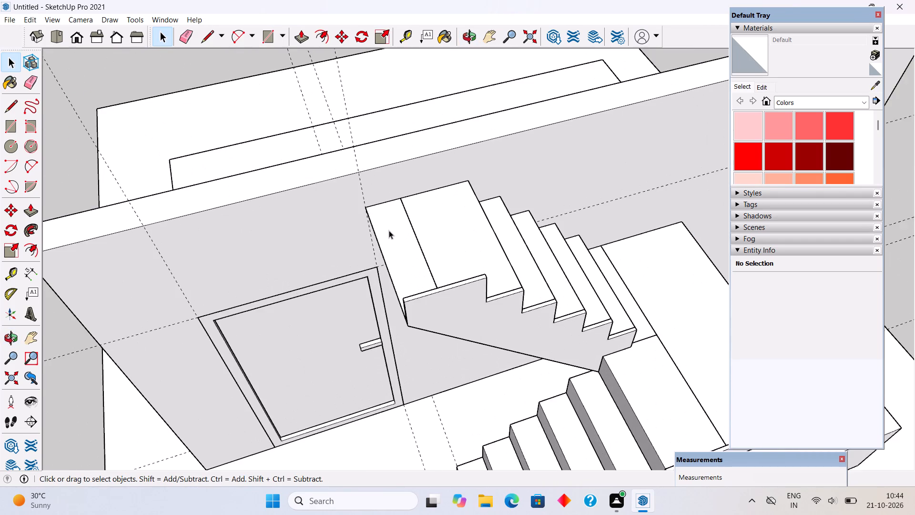
{"action": "scroll", "coordinate": [400, 219], "scroll_direction": "up", "scroll_amount": 1}
{"action": "middle_click_drag", "start_coordinate": [421, 235], "coordinate": [440, 320]}
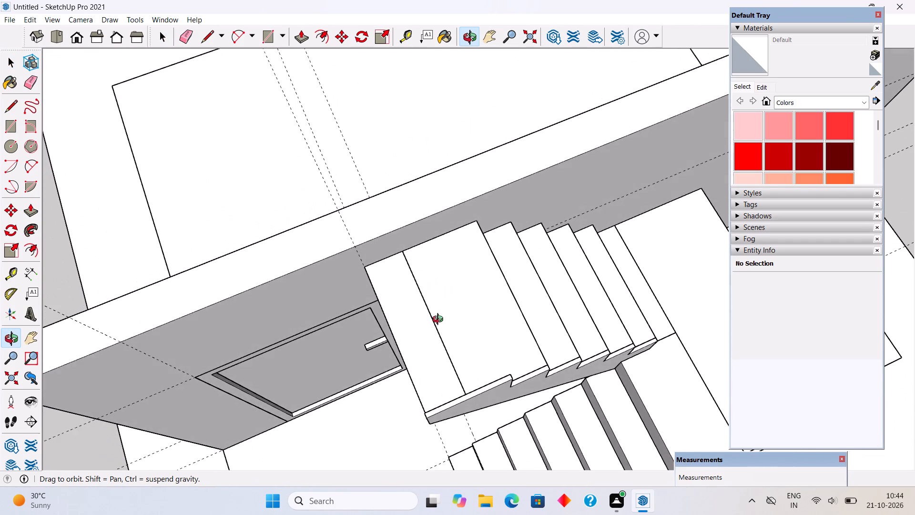
{"action": "middle_click_drag", "start_coordinate": [440, 320], "coordinate": [470, 258]}
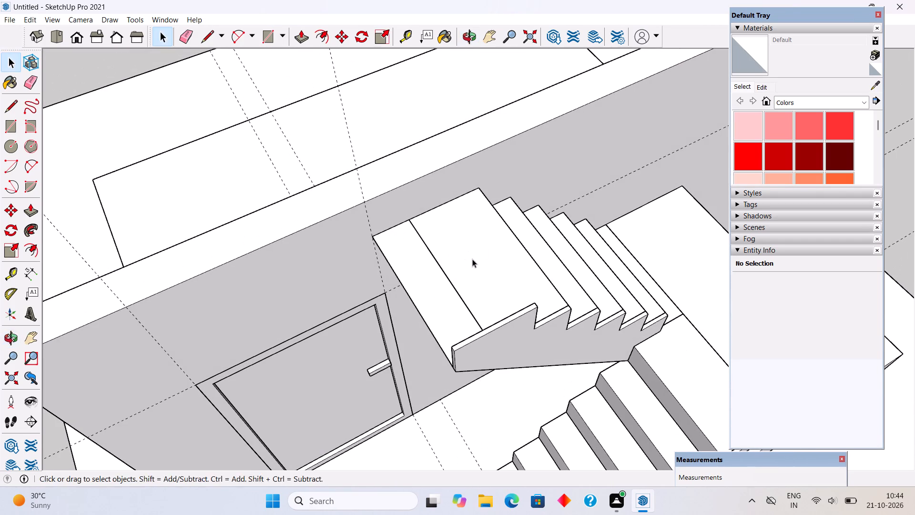
Draw a 9" by 3' rectangle on the end strip of the upper flight's top step and pull it up 1'.
{"action": "key", "text": "r"}
{"action": "left_click", "coordinate": [375, 235]}
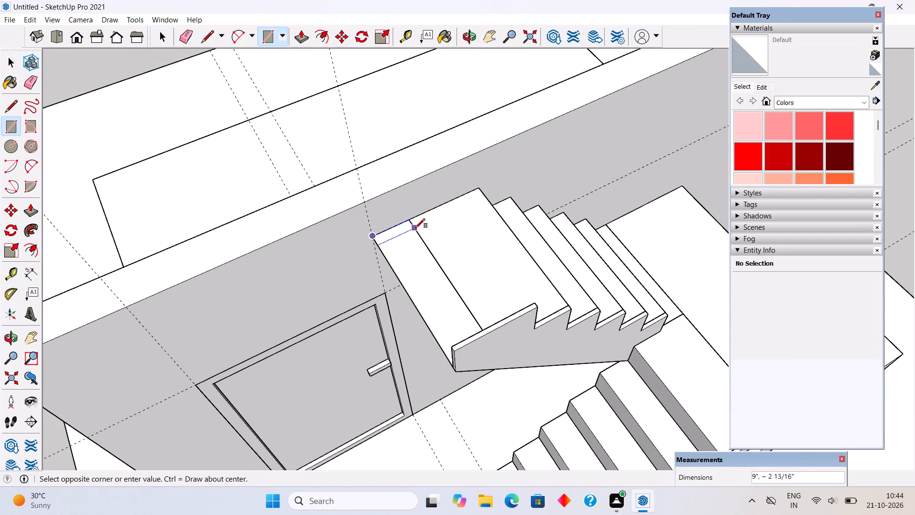
{"action": "scroll", "coordinate": [482, 334], "scroll_direction": "up", "scroll_amount": 6}
{"action": "middle_click_drag", "start_coordinate": [486, 304], "coordinate": [528, 377]}
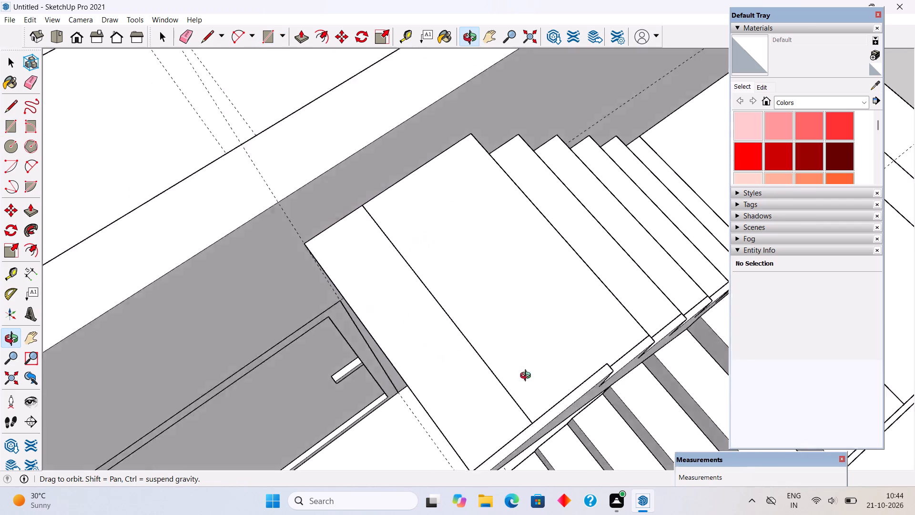
{"action": "middle_click_drag", "start_coordinate": [528, 377], "coordinate": [648, 354]}
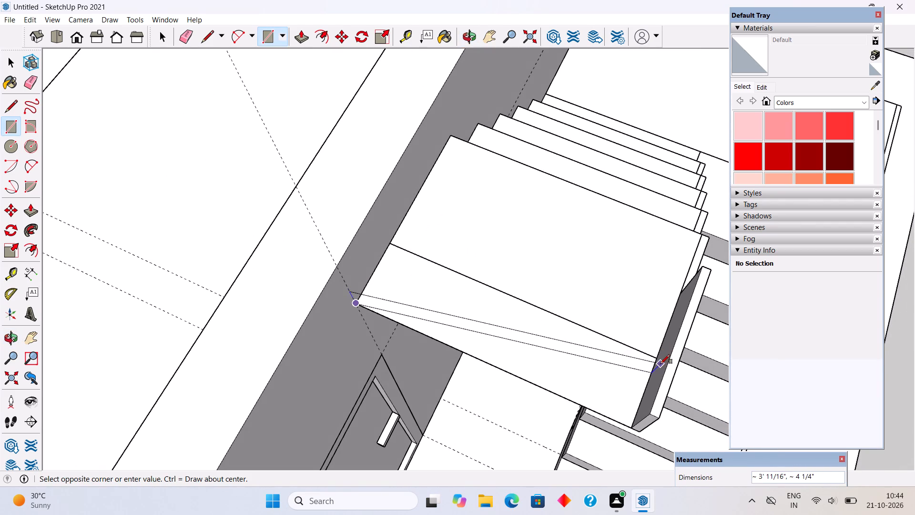
{"action": "left_click", "coordinate": [659, 360]}
{"action": "key", "text": "p"}
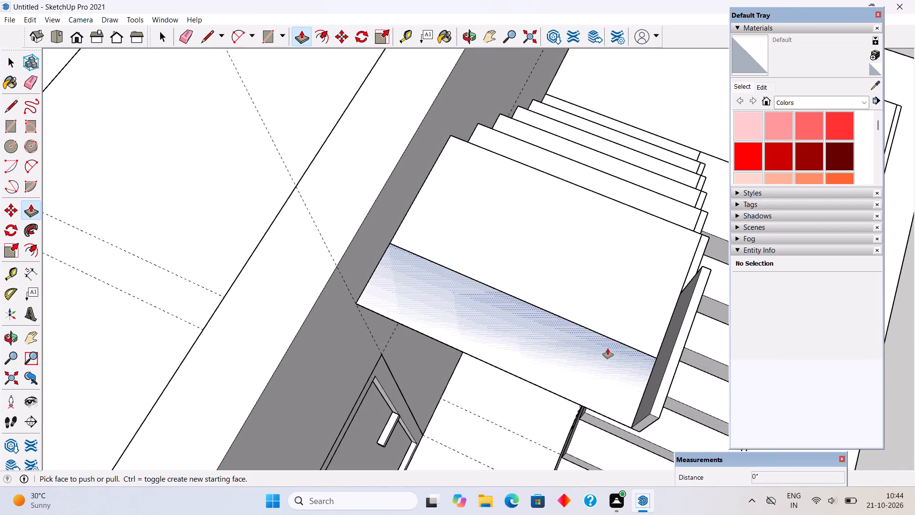
{"action": "left_click", "coordinate": [608, 349]}
{"action": "left_click", "coordinate": [321, 284]}
Extend the new block's stair-side face 9" so it lines up with the front edge of the top step.
{"action": "scroll", "coordinate": [520, 262], "scroll_direction": "down", "scroll_amount": 4}
{"action": "middle_click_drag", "start_coordinate": [516, 300], "coordinate": [331, 173]}
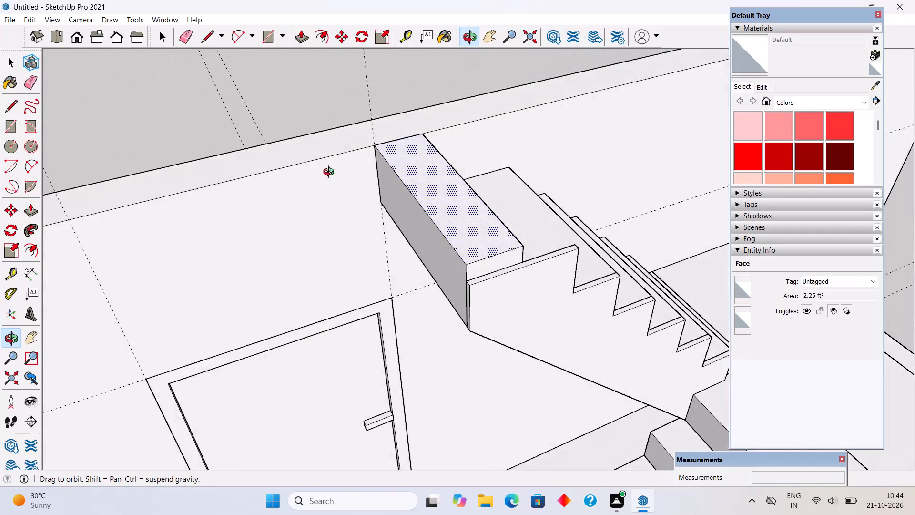
{"action": "middle_click_drag", "start_coordinate": [331, 173], "coordinate": [207, 215]}
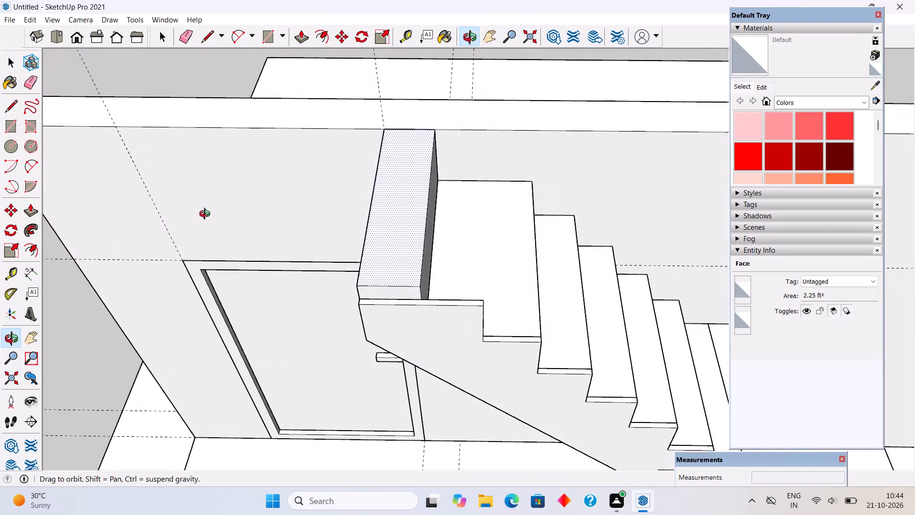
{"action": "middle_click_drag", "start_coordinate": [207, 215], "coordinate": [212, 216]}
{"action": "scroll", "coordinate": [212, 216], "scroll_direction": "down", "scroll_amount": 7}
{"action": "middle_click_drag", "start_coordinate": [286, 262], "coordinate": [337, 208]}
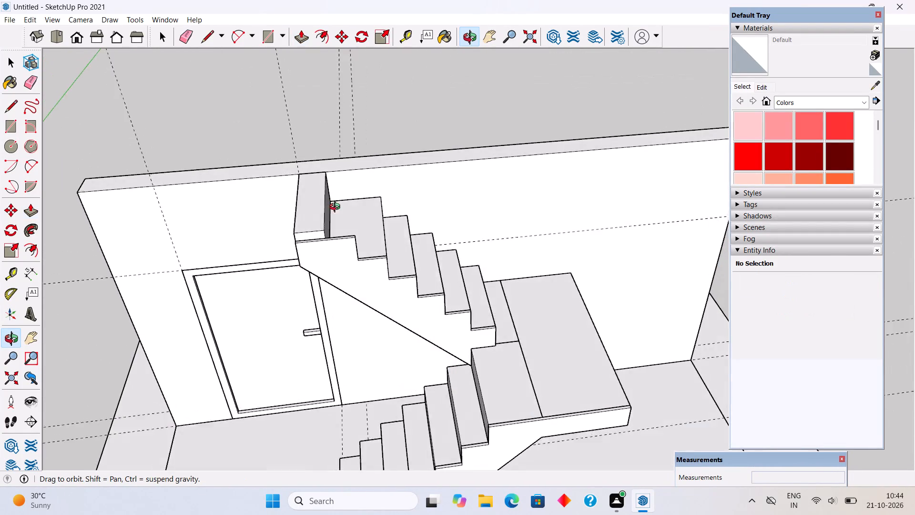
{"action": "middle_click_drag", "start_coordinate": [337, 208], "coordinate": [369, 200]}
{"action": "scroll", "coordinate": [284, 256], "scroll_direction": "up", "scroll_amount": 4}
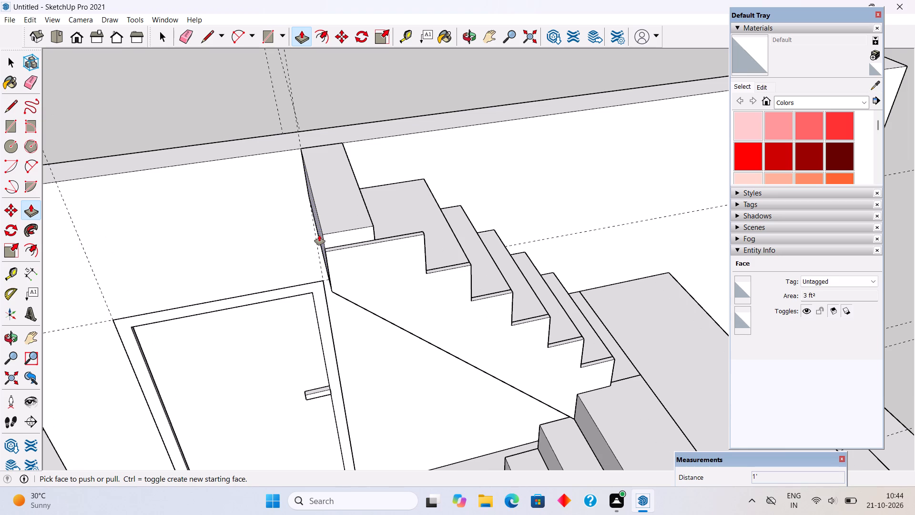
{"action": "scroll", "coordinate": [512, 309], "scroll_direction": "down", "scroll_amount": 3}
{"action": "scroll", "coordinate": [466, 332], "scroll_direction": "down", "scroll_amount": 3}
{"action": "middle_click_drag", "start_coordinate": [444, 339], "coordinate": [492, 233]}
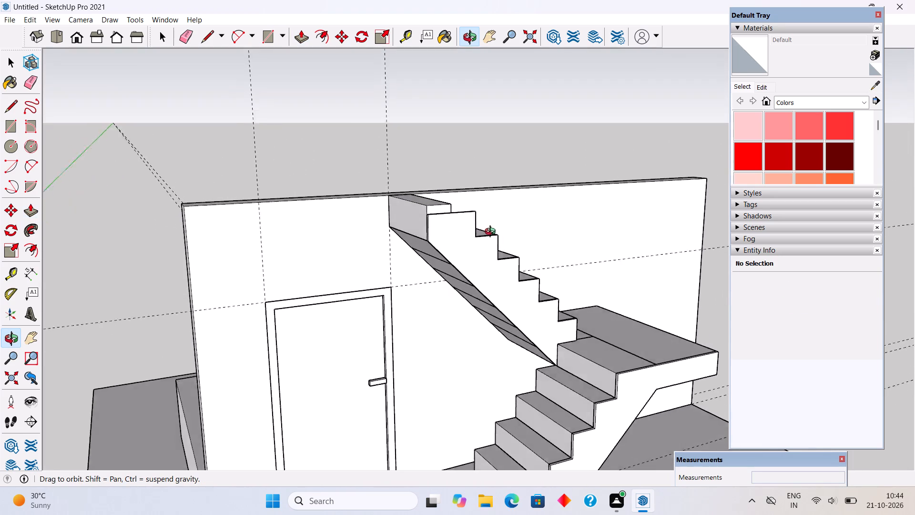
{"action": "middle_click_drag", "start_coordinate": [492, 233], "coordinate": [417, 237]}
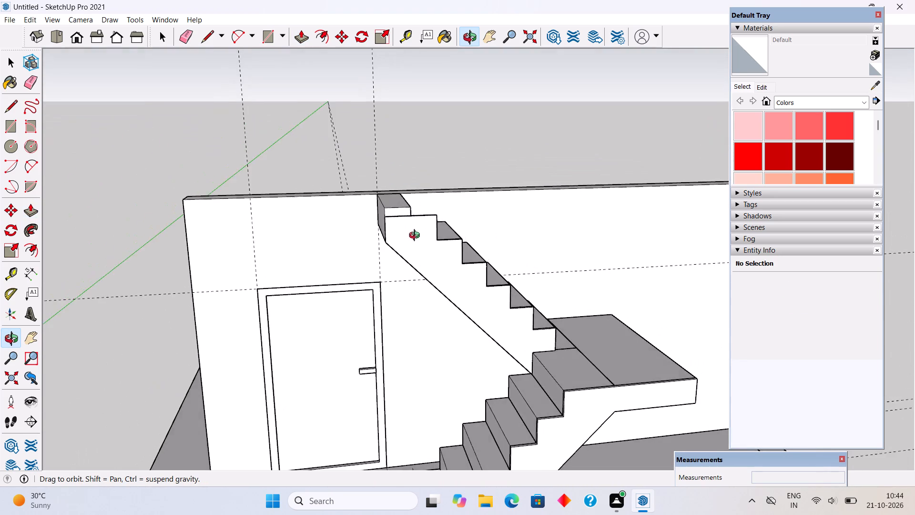
{"action": "middle_click_drag", "start_coordinate": [417, 237], "coordinate": [334, 331]}
{"action": "scroll", "coordinate": [393, 240], "scroll_direction": "up", "scroll_amount": 4}
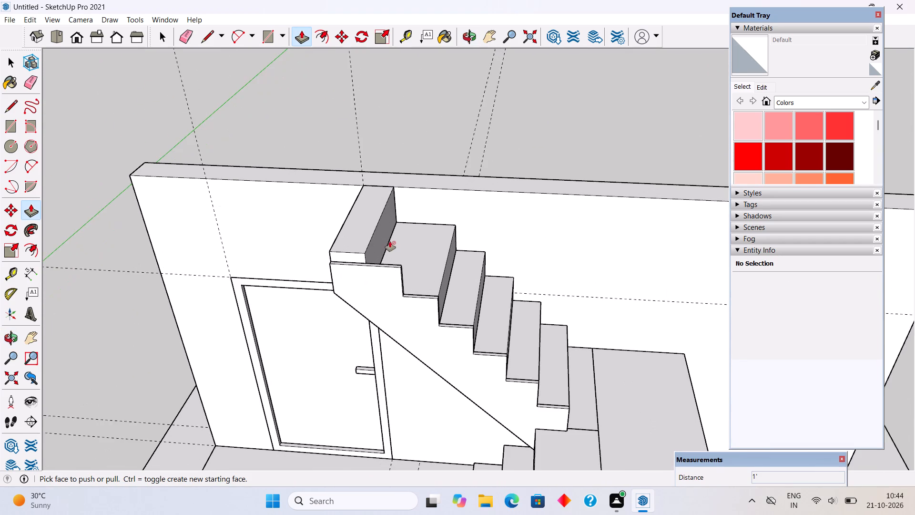
{"action": "left_click", "coordinate": [380, 253]}
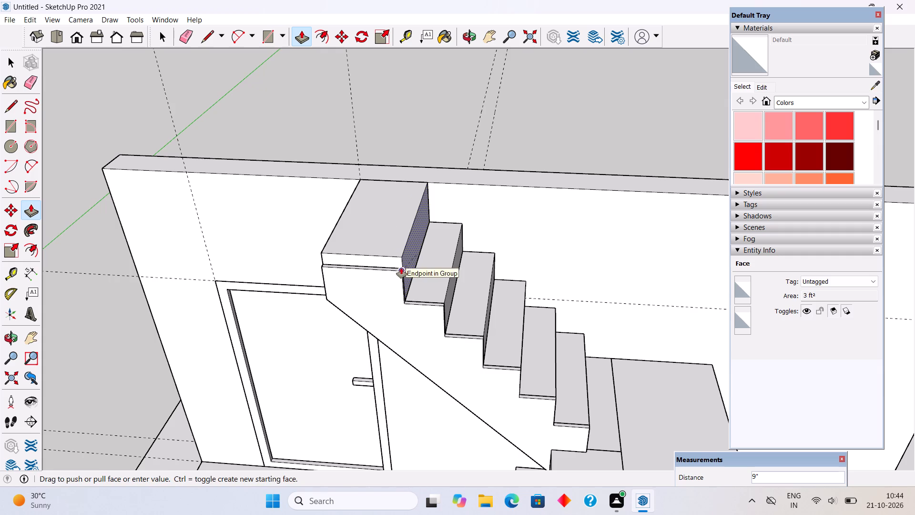
{"action": "left_click", "coordinate": [401, 268]}
Make the whole block at the head of the upper flight a group and deselect it.
{"action": "key", "text": "space"}
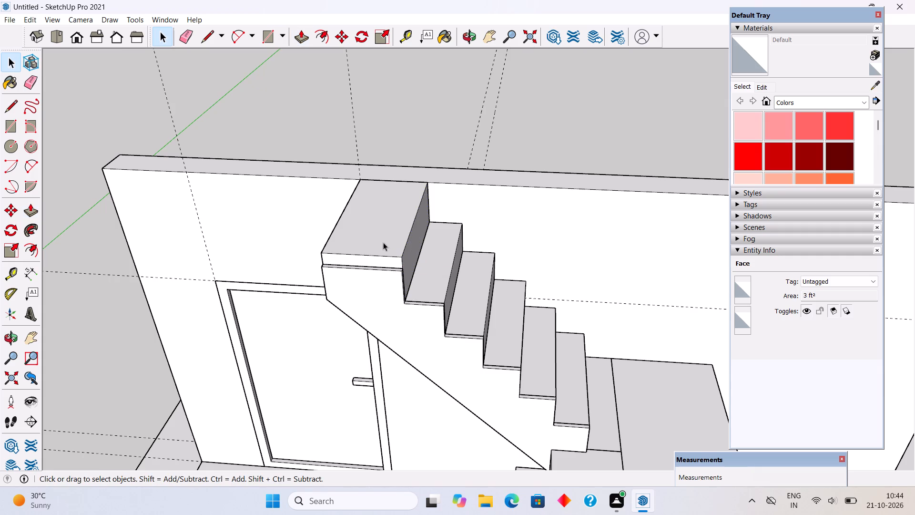
{"action": "triple_click", "coordinate": [366, 233]}
{"action": "right_click", "coordinate": [368, 231]}
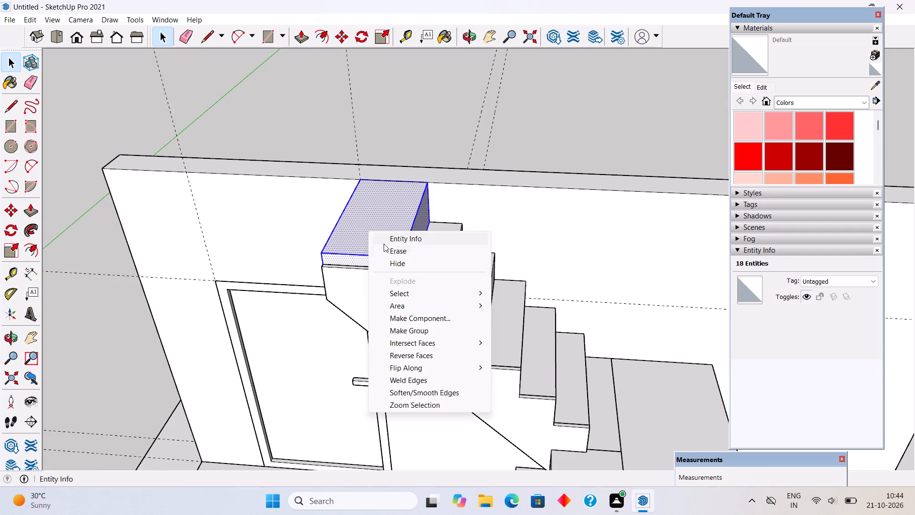
{"action": "left_click", "coordinate": [425, 332]}
{"action": "scroll", "coordinate": [428, 316], "scroll_direction": "down", "scroll_amount": 13}
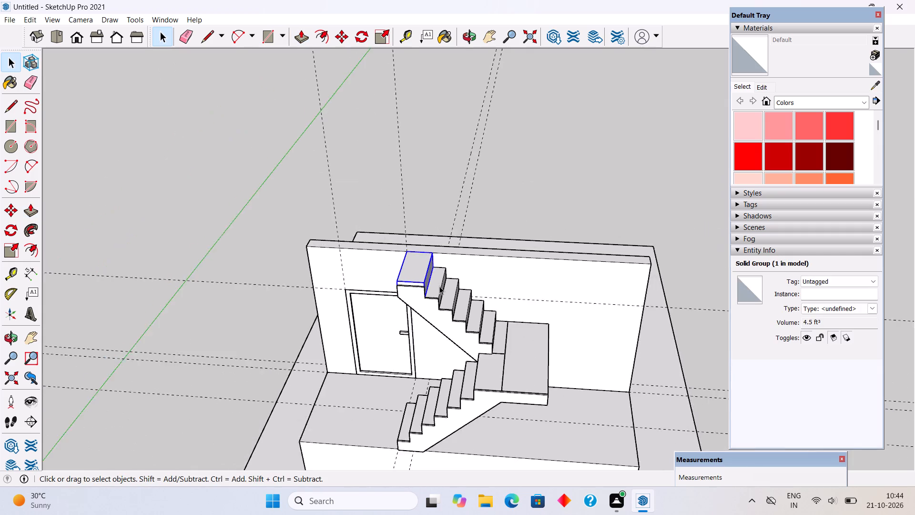
{"action": "scroll", "coordinate": [439, 286], "scroll_direction": "down", "scroll_amount": 4}
{"action": "left_click", "coordinate": [278, 187]}
Open the plinth group, pull its front face outward 1', and leave the group.
{"action": "middle_click_drag", "start_coordinate": [442, 343], "coordinate": [434, 216]}
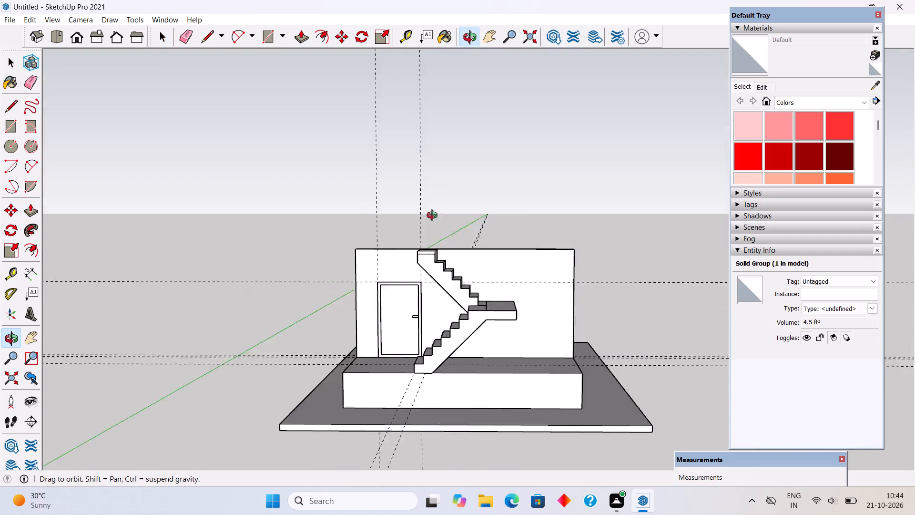
{"action": "middle_click_drag", "start_coordinate": [434, 216], "coordinate": [483, 260]}
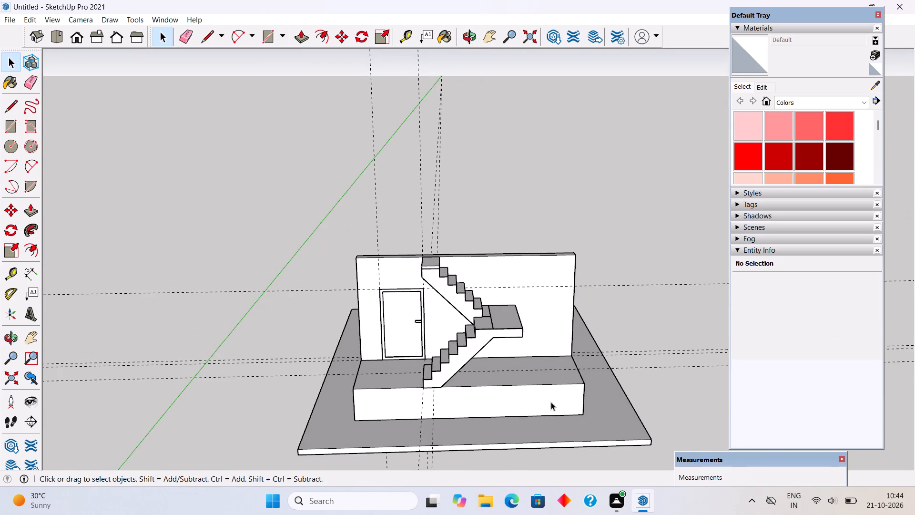
{"action": "scroll", "coordinate": [551, 402], "scroll_direction": "up", "scroll_amount": 1}
{"action": "middle_click_drag", "start_coordinate": [551, 402], "coordinate": [550, 368]}
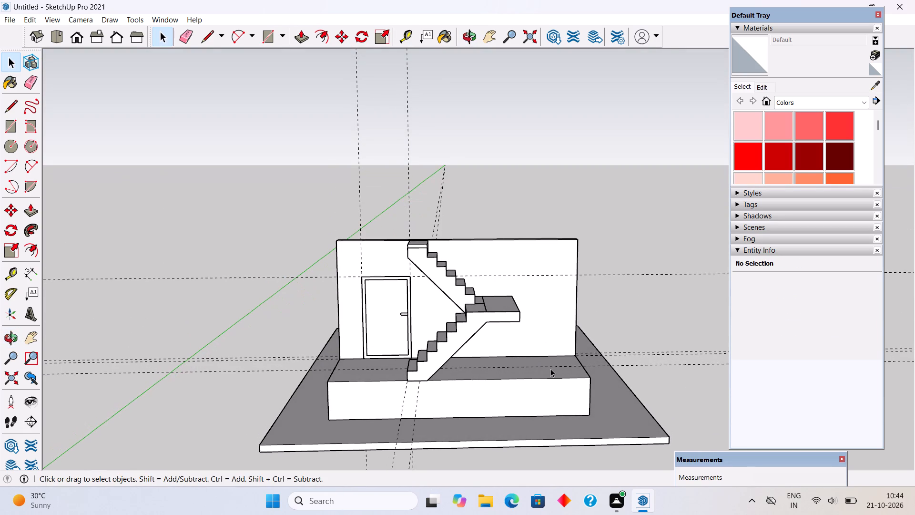
{"action": "triple_click", "coordinate": [487, 412]}
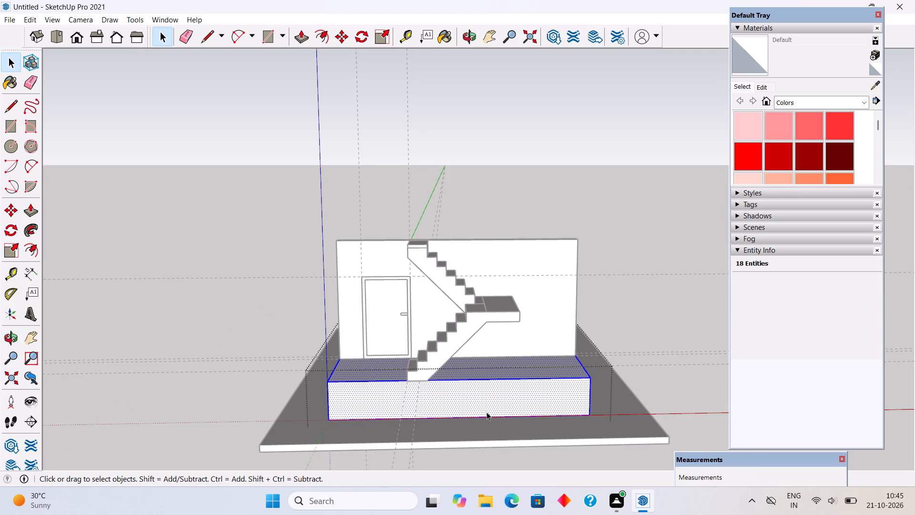
{"action": "key", "text": "p"}
{"action": "left_click", "coordinate": [487, 412]}
{"action": "type", "text": "1'"}
{"action": "key", "text": "Return"}
{"action": "key", "text": "space"}
{"action": "left_click", "coordinate": [600, 154]}
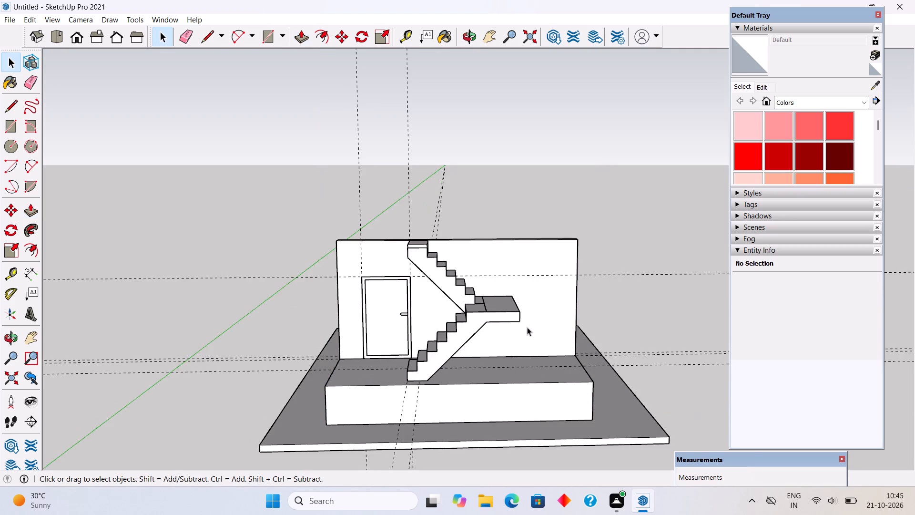
Open the lower flight's bottom step group, push its top face down 1", and leave that step.
{"action": "middle_click_drag", "start_coordinate": [527, 330], "coordinate": [501, 469]}
{"action": "scroll", "coordinate": [464, 370], "scroll_direction": "up", "scroll_amount": 12}
{"action": "middle_click_drag", "start_coordinate": [406, 371], "coordinate": [507, 322]}
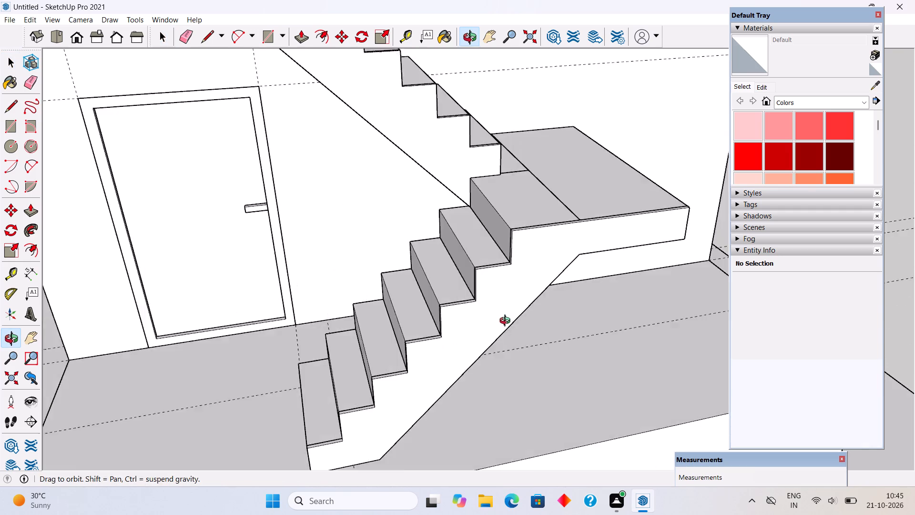
{"action": "middle_click_drag", "start_coordinate": [507, 322], "coordinate": [624, 308]}
{"action": "triple_click", "coordinate": [467, 368]}
{"action": "scroll", "coordinate": [466, 360], "scroll_direction": "down", "scroll_amount": 5}
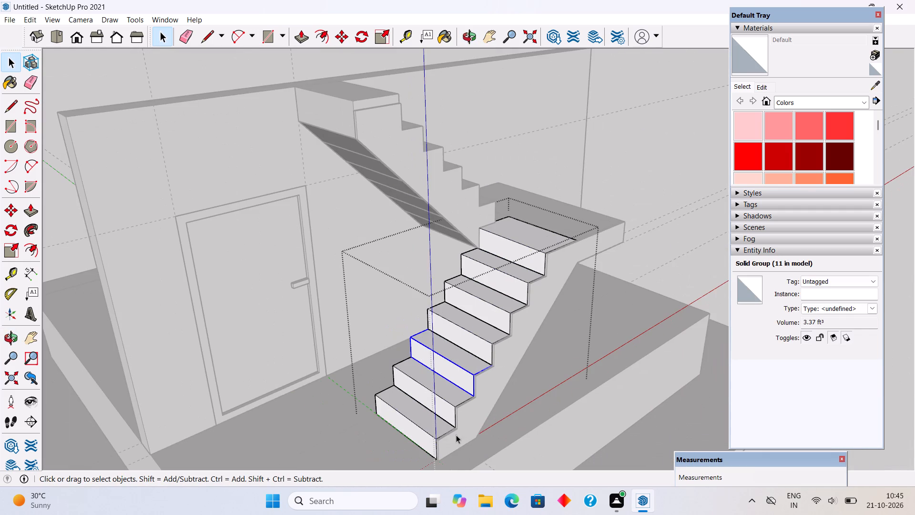
{"action": "double_click", "coordinate": [407, 407]}
{"action": "double_click", "coordinate": [407, 407]}
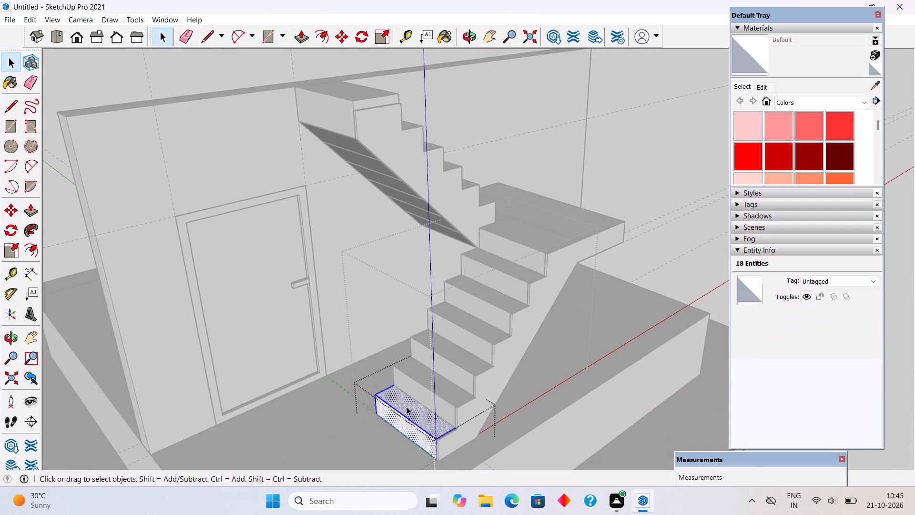
{"action": "scroll", "coordinate": [414, 402], "scroll_direction": "up", "scroll_amount": 5}
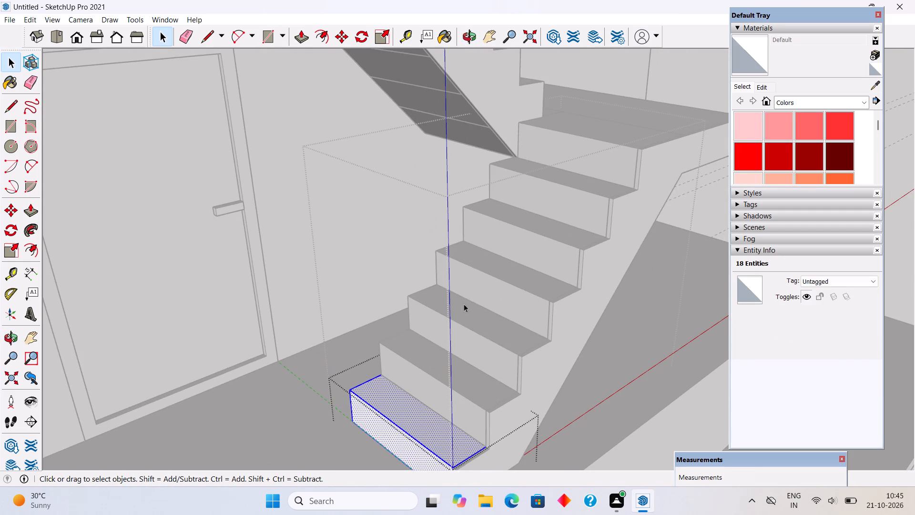
{"action": "scroll", "coordinate": [464, 303], "scroll_direction": "down", "scroll_amount": 5}
{"action": "scroll", "coordinate": [420, 443], "scroll_direction": "up", "scroll_amount": 10}
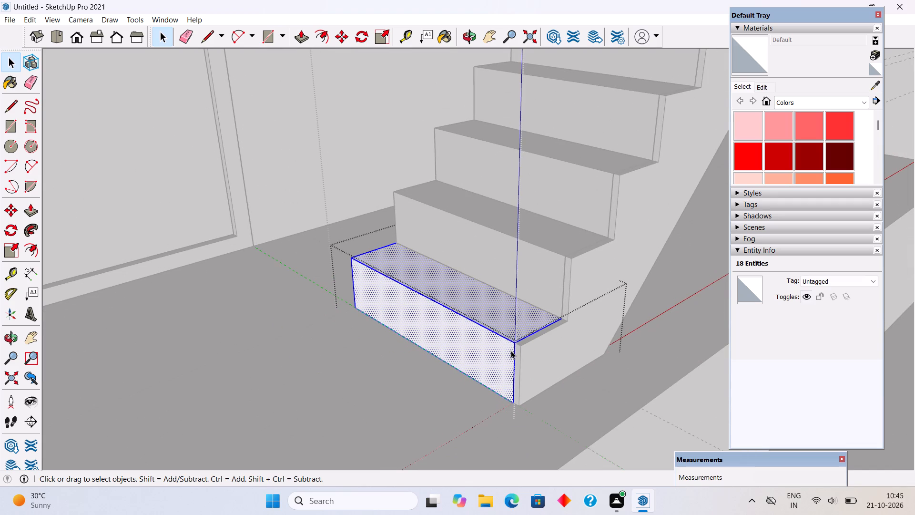
{"action": "key", "text": "p"}
{"action": "left_click", "coordinate": [504, 323]}
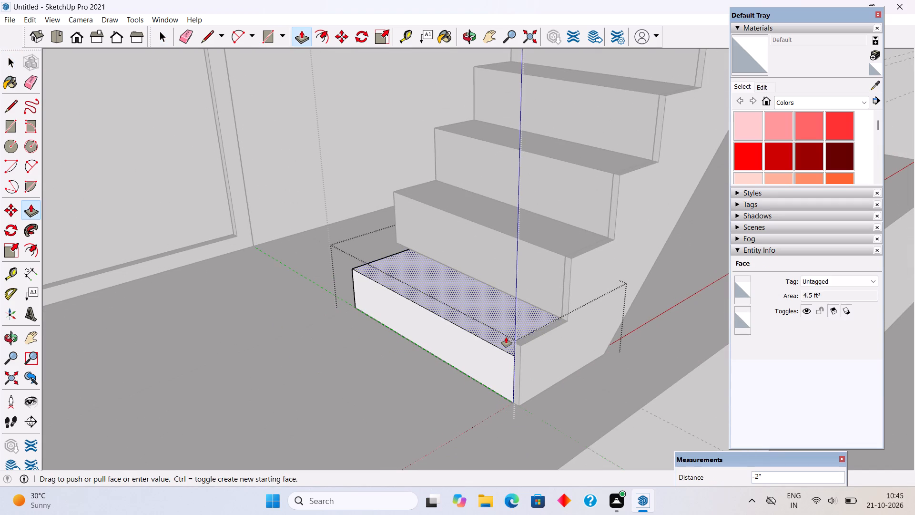
{"action": "type", "text": "1\""}
{"action": "key", "text": "Return"}
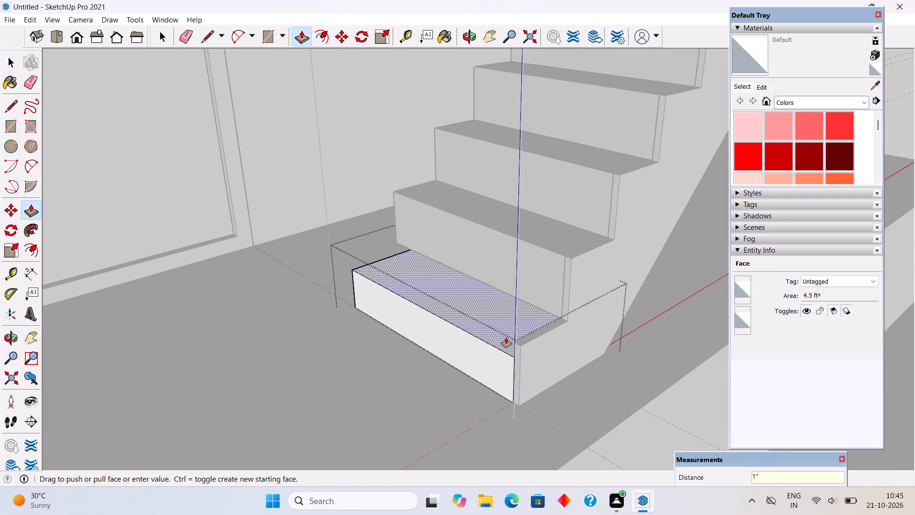
{"action": "key", "text": "space"}
{"action": "left_click", "coordinate": [531, 254]}
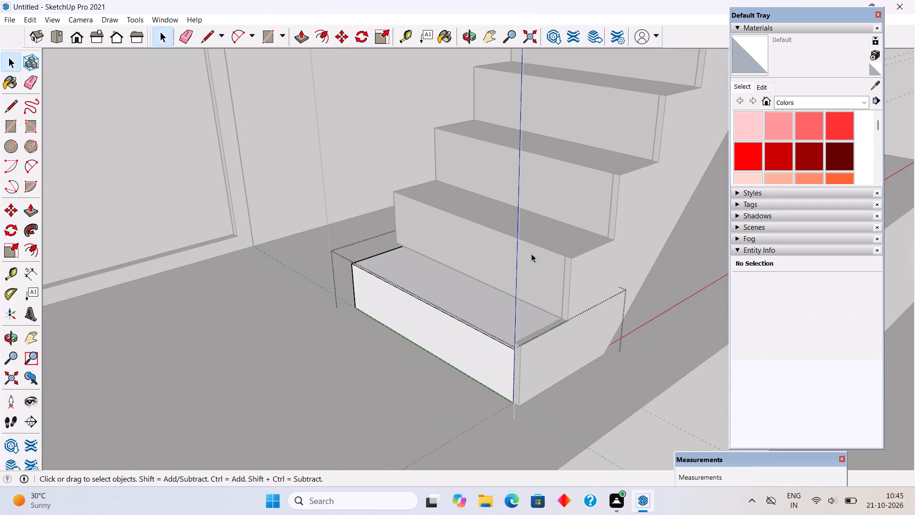
{"action": "scroll", "coordinate": [532, 253], "scroll_direction": "down", "scroll_amount": 3}
{"action": "scroll", "coordinate": [533, 253], "scroll_direction": "up", "scroll_amount": 1}
{"action": "scroll", "coordinate": [533, 253], "scroll_direction": "down", "scroll_amount": 2}
{"action": "left_click", "coordinate": [652, 387]}
Open the lower flight's second step group from the bottom and push its top face down 1".
{"action": "left_click", "coordinate": [585, 208]}
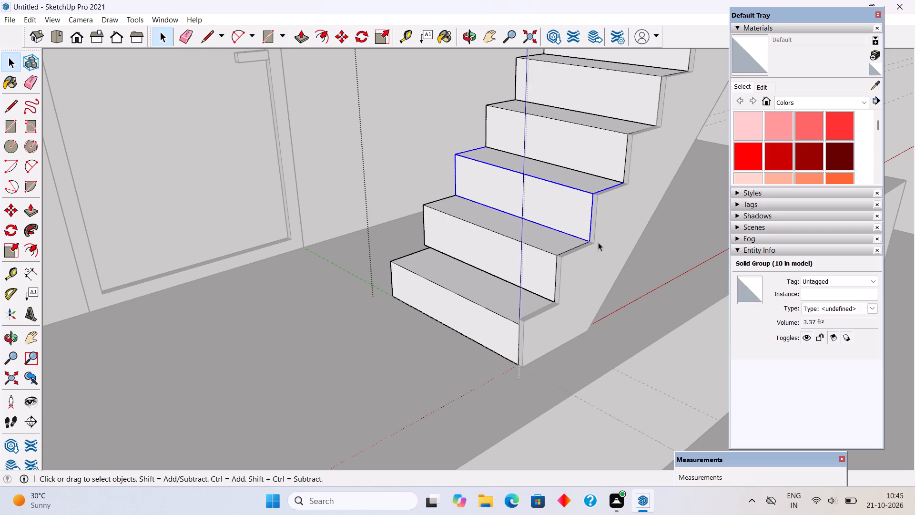
{"action": "left_click", "coordinate": [541, 248]}
{"action": "middle_click_drag", "start_coordinate": [541, 247], "coordinate": [529, 357]}
{"action": "scroll", "coordinate": [531, 332], "scroll_direction": "up", "scroll_amount": 7}
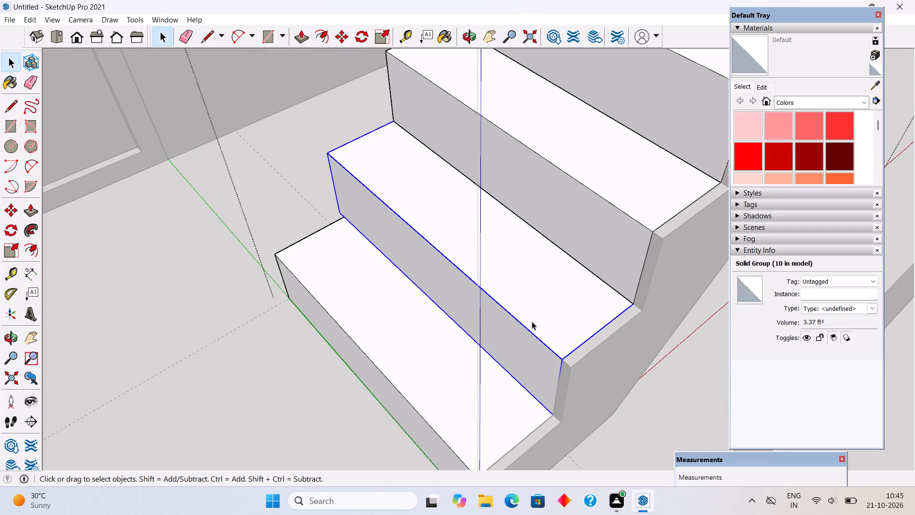
{"action": "triple_click", "coordinate": [532, 321]}
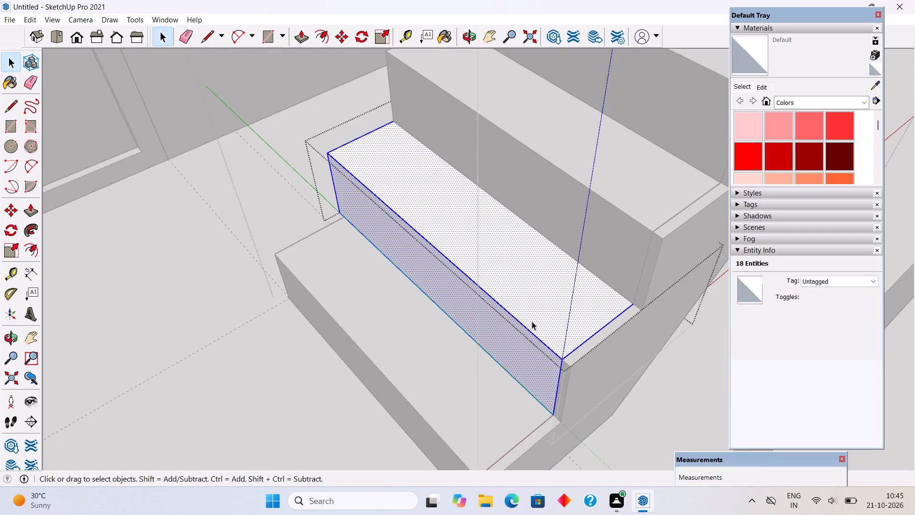
{"action": "key", "text": "p"}
{"action": "left_click", "coordinate": [536, 317]}
{"action": "key", "text": "1"}
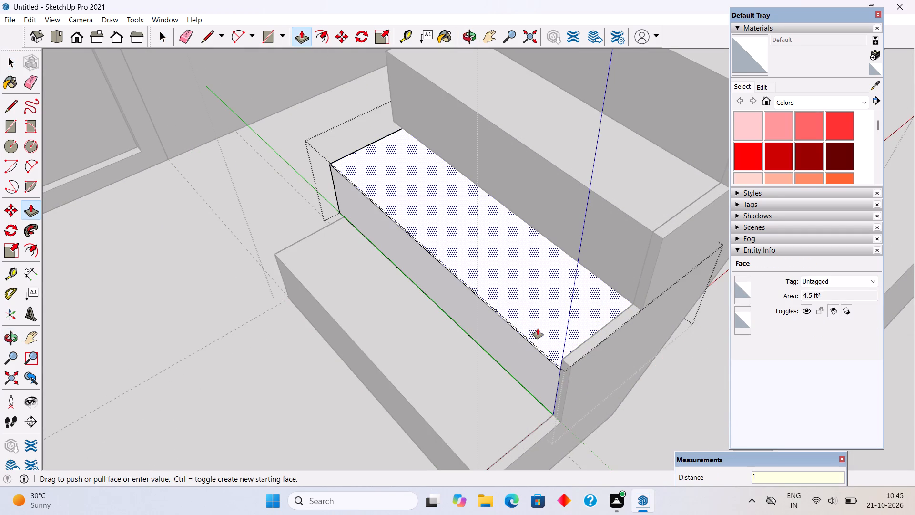
{"action": "key", "text": "shift+quotedbl"}
{"action": "key", "text": "Return"}
{"action": "left_click", "coordinate": [538, 329]}
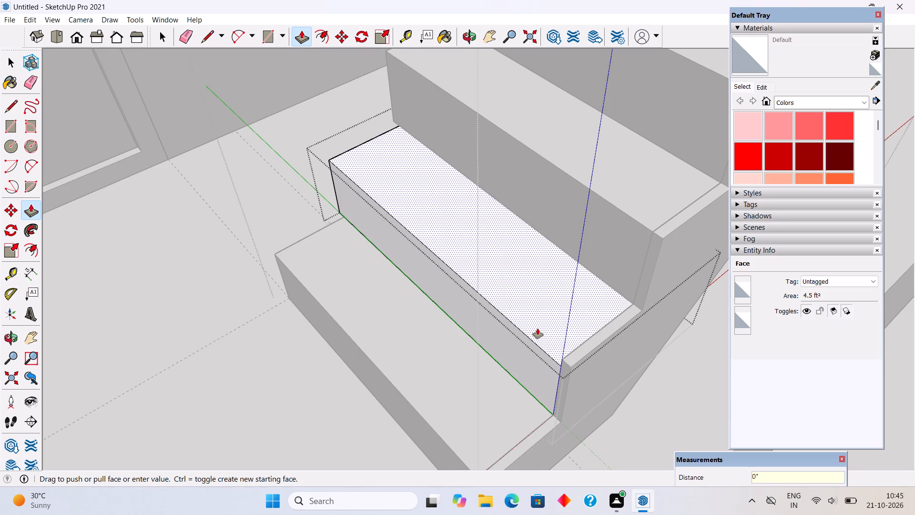
{"action": "middle_click_drag", "start_coordinate": [551, 309], "coordinate": [637, 292]}
{"action": "key", "text": "space"}
{"action": "scroll", "coordinate": [576, 263], "scroll_direction": "down", "scroll_amount": 1}
{"action": "middle_click_drag", "start_coordinate": [573, 250], "coordinate": [594, 216]}
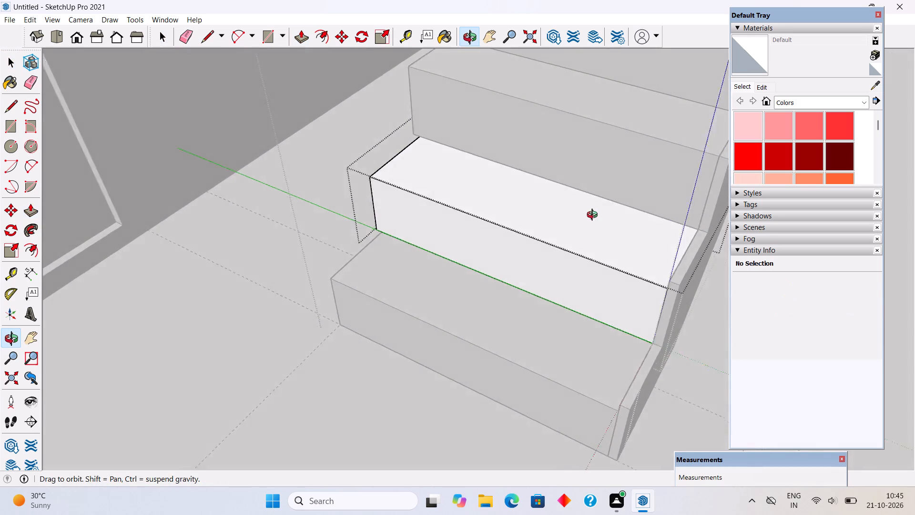
{"action": "middle_click_drag", "start_coordinate": [594, 216], "coordinate": [319, 164]}
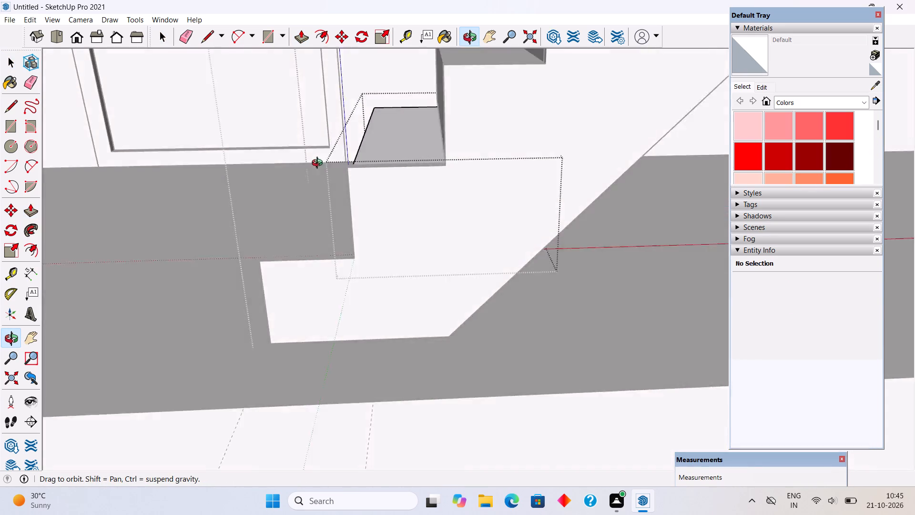
Undo the lowering of the second step's top face in the lower flight, back to the open bottom step group.
{"action": "middle_click_drag", "start_coordinate": [319, 164], "coordinate": [426, 200]}
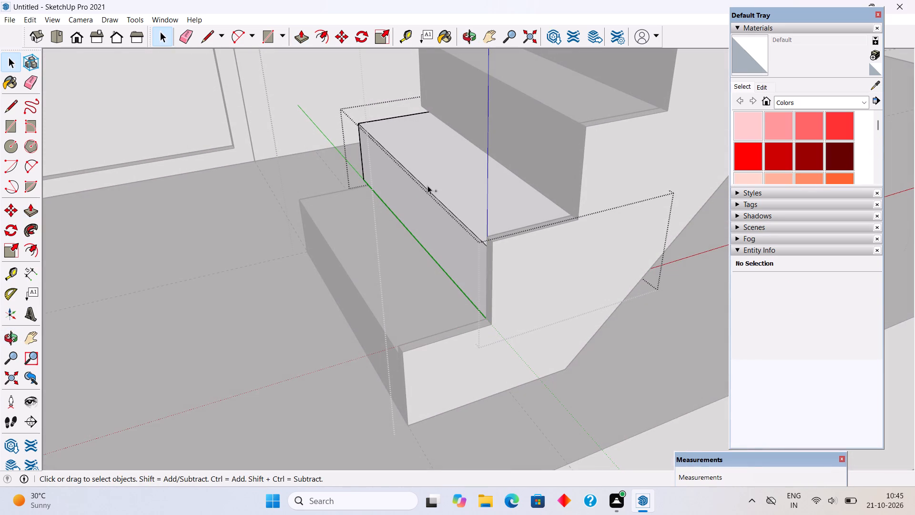
{"action": "key", "text": "ctrl+z"}
{"action": "key", "text": "ctrl+z"}
{"action": "key", "text": "ctrl+z"}
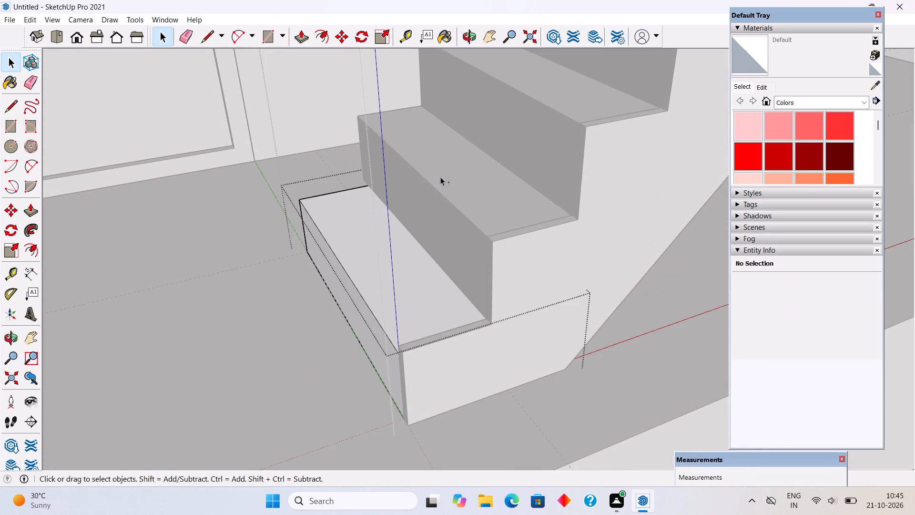
In the bottom step group, push the top face down 1" and pull a new starting face up 1" as a tread layer.
{"action": "scroll", "coordinate": [472, 291], "scroll_direction": "down", "scroll_amount": 1}
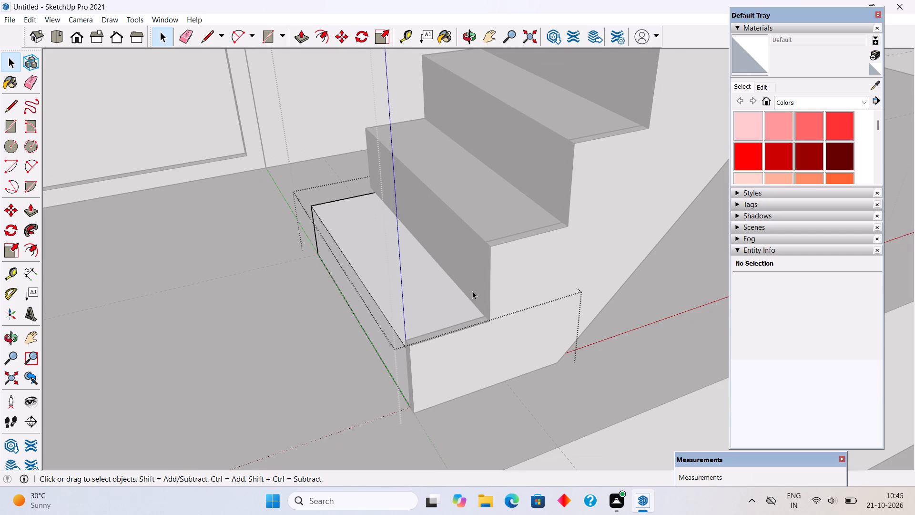
{"action": "middle_click_drag", "start_coordinate": [368, 315], "coordinate": [409, 288]}
{"action": "double_click", "coordinate": [436, 277]}
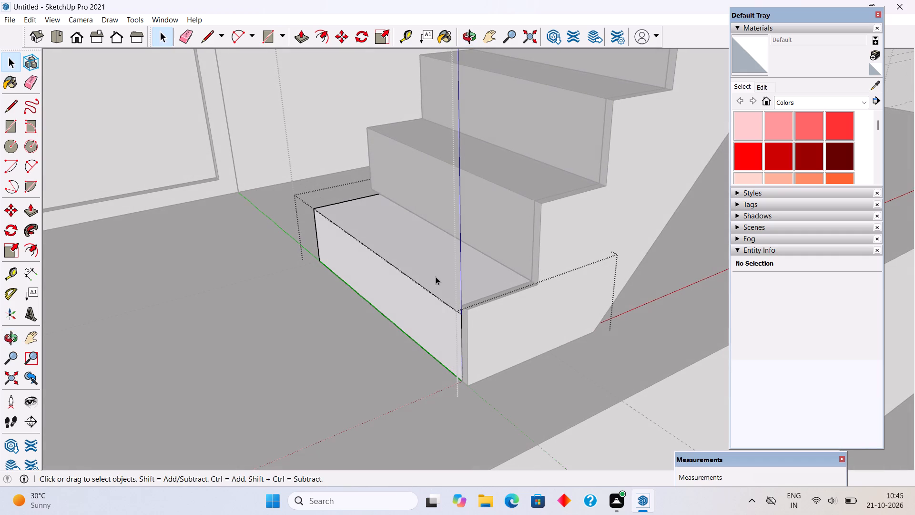
{"action": "left_click", "coordinate": [436, 277]}
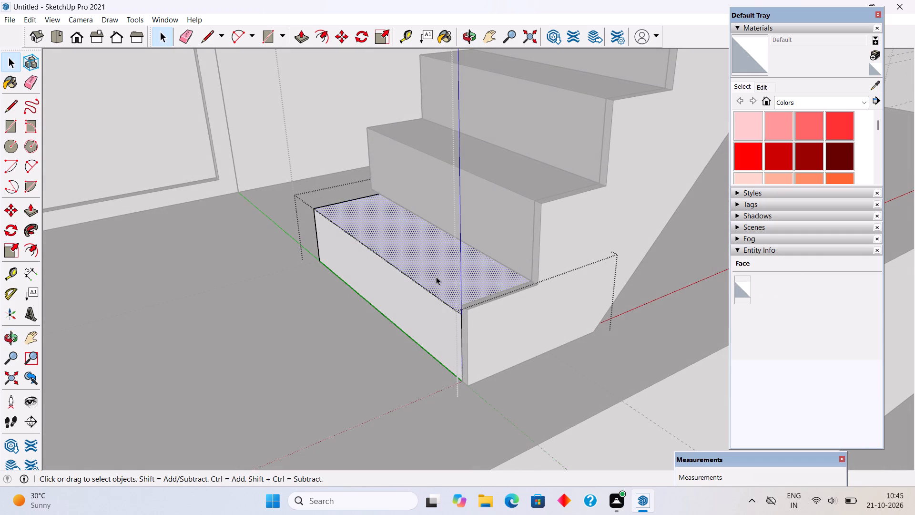
{"action": "key", "text": "p"}
{"action": "left_click", "coordinate": [436, 277]}
{"action": "key", "text": "1"}
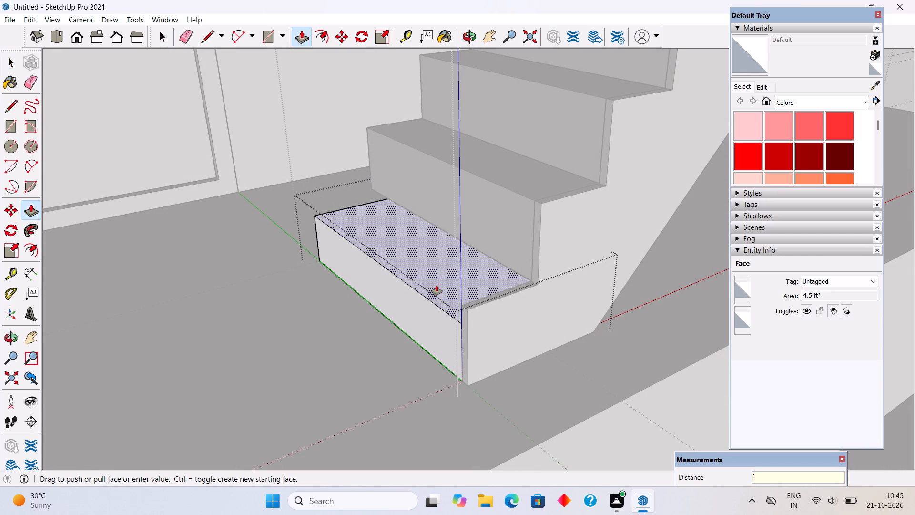
{"action": "key", "text": "shift+quotedbl"}
{"action": "key", "text": "Return"}
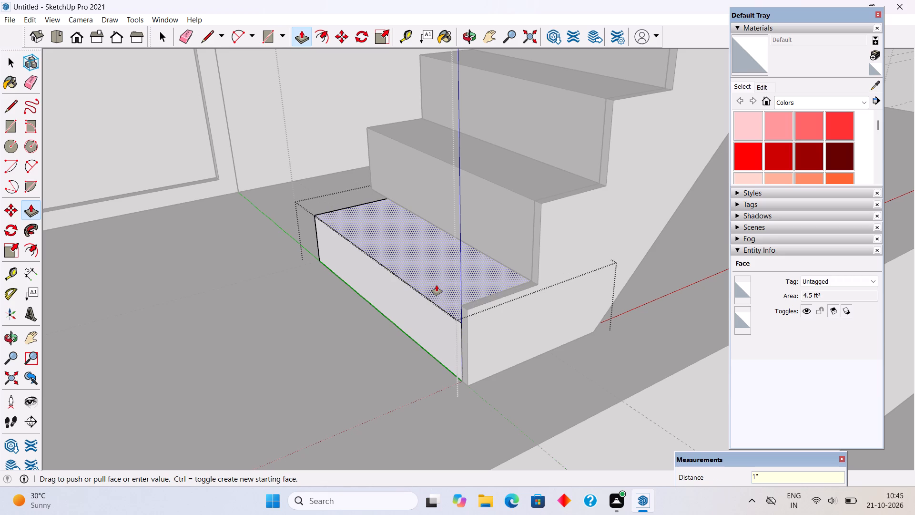
{"action": "left_click", "coordinate": [437, 286], "text": "ctrl"}
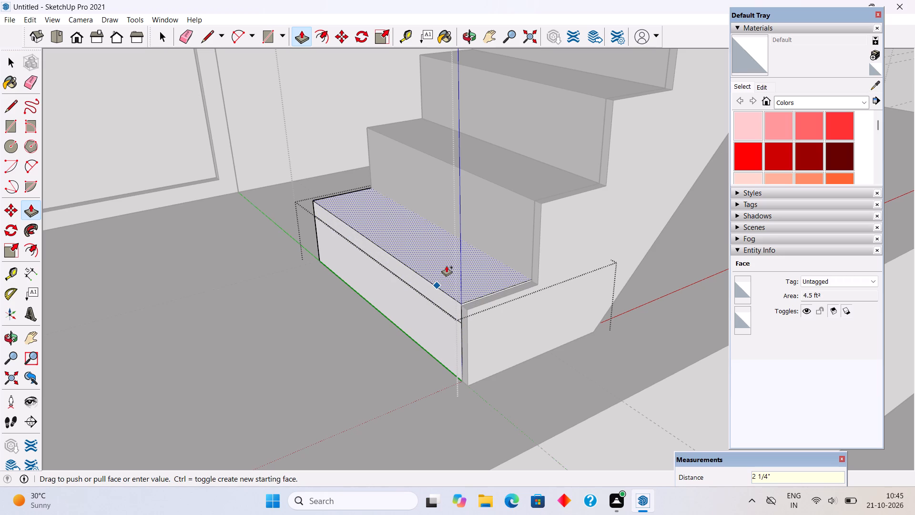
{"action": "key", "text": "1"}
{"action": "key", "text": "shift+quotedbl"}
{"action": "key", "text": "Return"}
{"action": "key", "text": "space"}
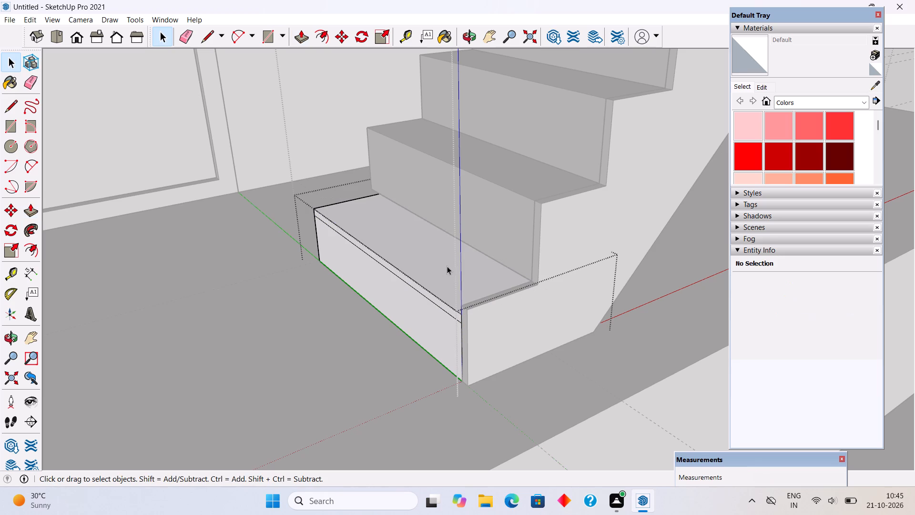
Pull the bottom step's narrow front tread strip outward 0.5" to form a nosing.
{"action": "scroll", "coordinate": [467, 264], "scroll_direction": "down", "scroll_amount": 1}
{"action": "scroll", "coordinate": [437, 296], "scroll_direction": "up", "scroll_amount": 5}
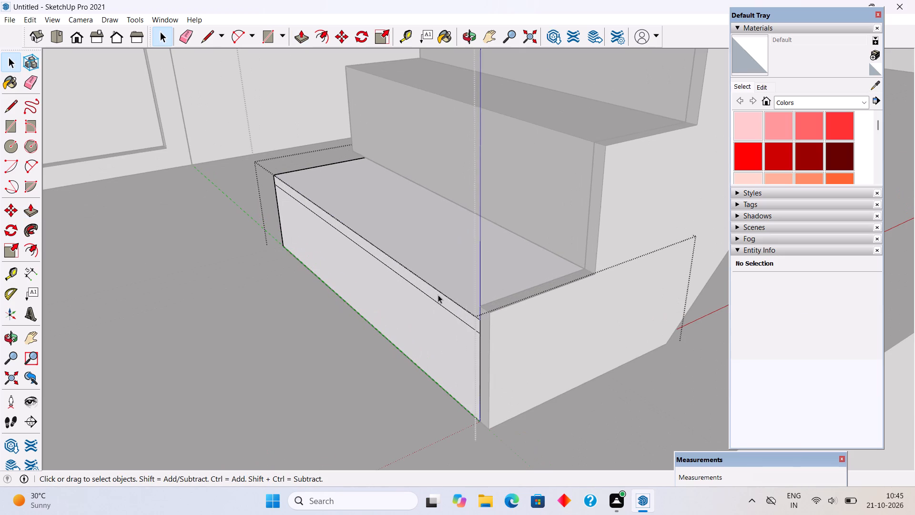
{"action": "left_click", "coordinate": [443, 299]}
{"action": "key", "text": "p"}
{"action": "left_click", "coordinate": [443, 299]}
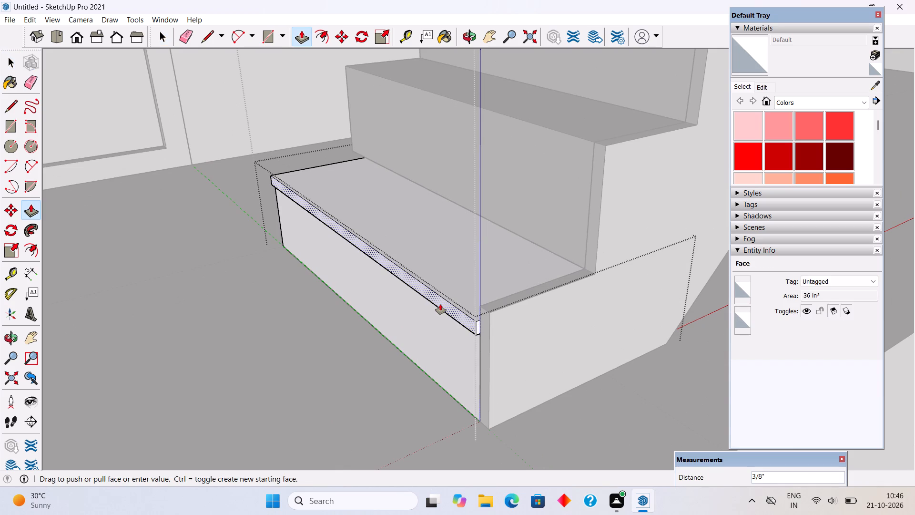
{"action": "type", "text": ".5\""}
{"action": "key", "text": "Return"}
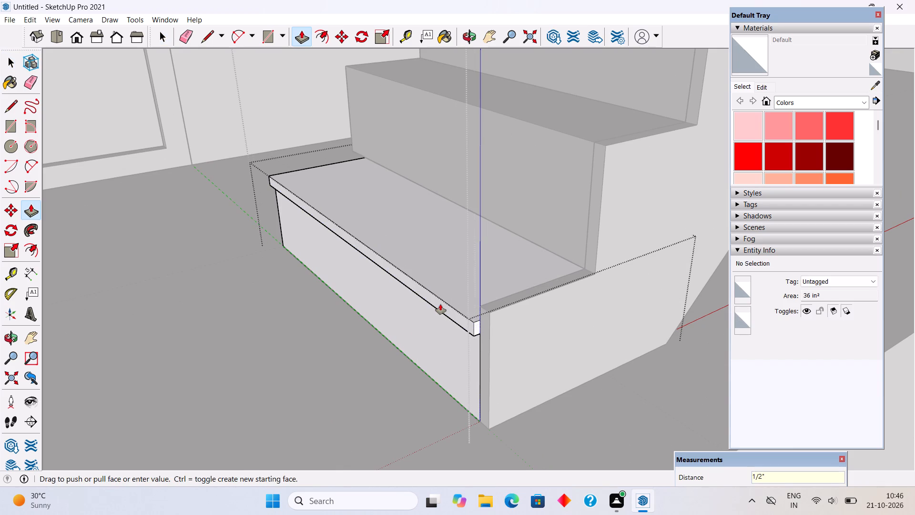
{"action": "key", "text": "space"}
Open the lower flight's second step group, push its top face down 1", and pull a new starting face up 1" as a tread layer.
{"action": "scroll", "coordinate": [440, 304], "scroll_direction": "down", "scroll_amount": 13}
{"action": "middle_click_drag", "start_coordinate": [531, 226], "coordinate": [421, 331]}
{"action": "scroll", "coordinate": [421, 331], "scroll_direction": "down", "scroll_amount": 4}
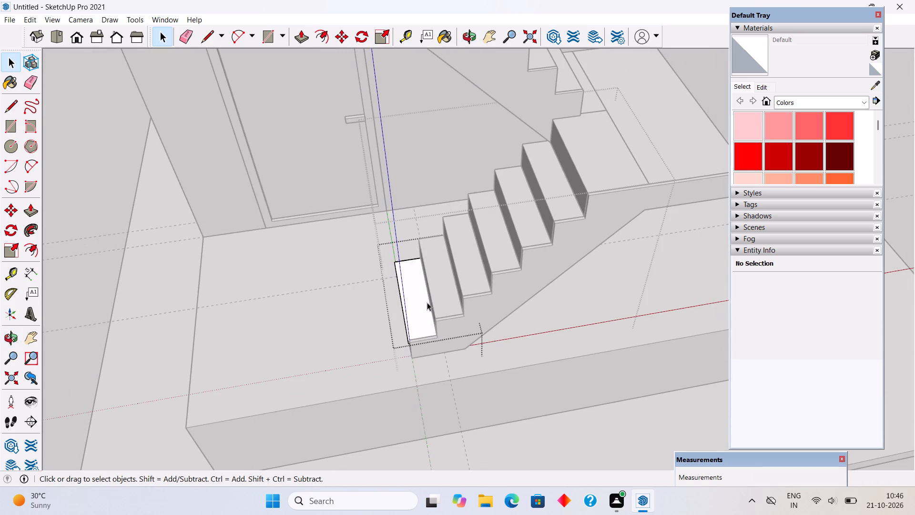
{"action": "triple_click", "coordinate": [439, 282]}
{"action": "scroll", "coordinate": [447, 284], "scroll_direction": "up", "scroll_amount": 11}
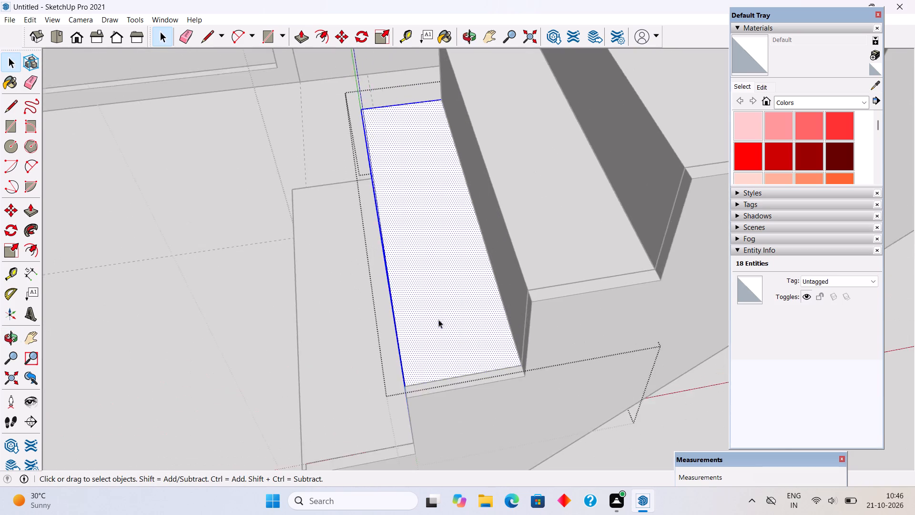
{"action": "scroll", "coordinate": [438, 319], "scroll_direction": "up", "scroll_amount": 3}
{"action": "middle_click_drag", "start_coordinate": [454, 311], "coordinate": [480, 286]}
{"action": "key", "text": "p"}
{"action": "left_click", "coordinate": [486, 281]}
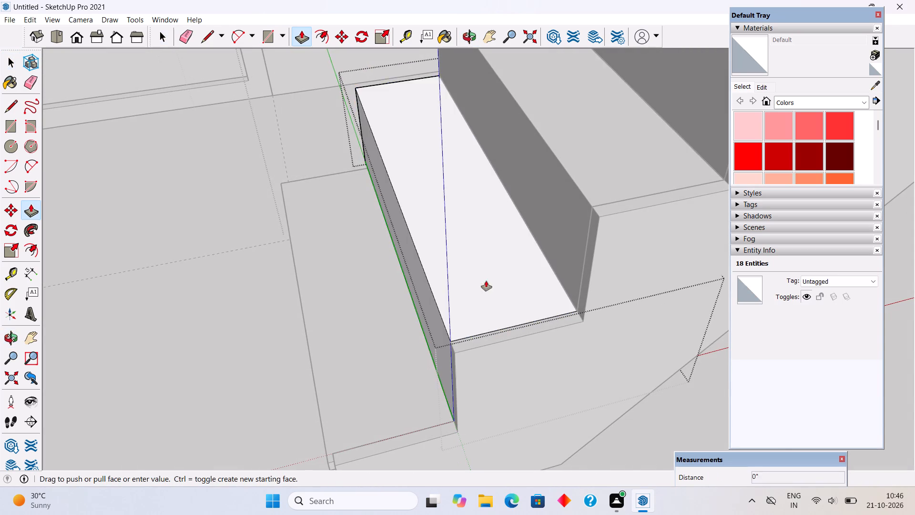
{"action": "type", "text": "1\""}
{"action": "key", "text": "Return"}
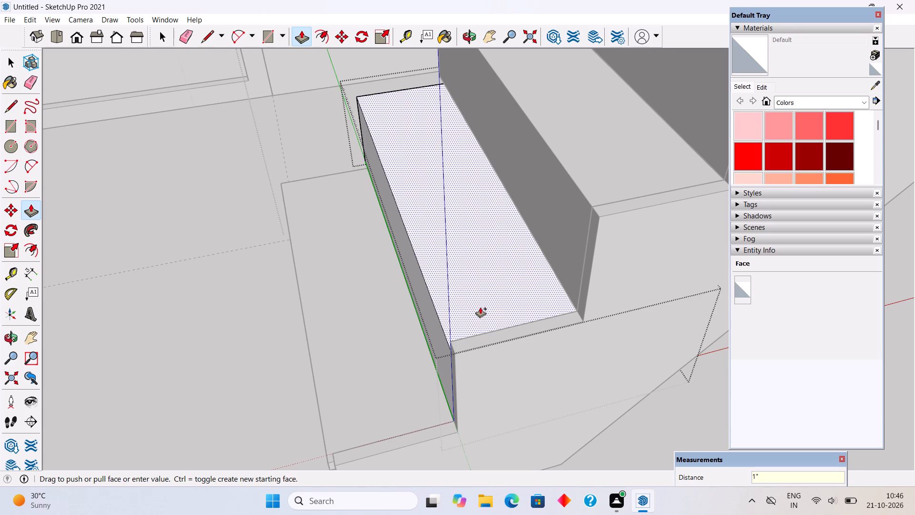
{"action": "left_click", "coordinate": [480, 308]}
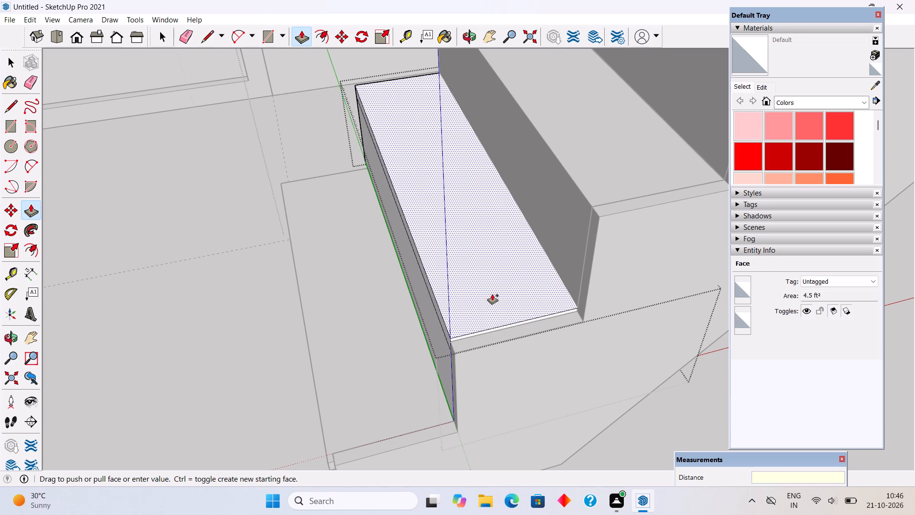
{"action": "type", "text": "1\""}
{"action": "key", "text": "Return"}
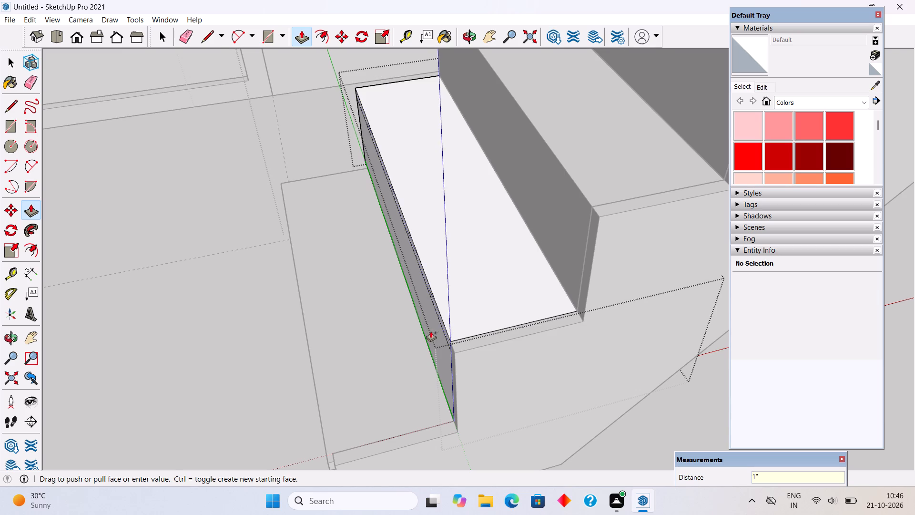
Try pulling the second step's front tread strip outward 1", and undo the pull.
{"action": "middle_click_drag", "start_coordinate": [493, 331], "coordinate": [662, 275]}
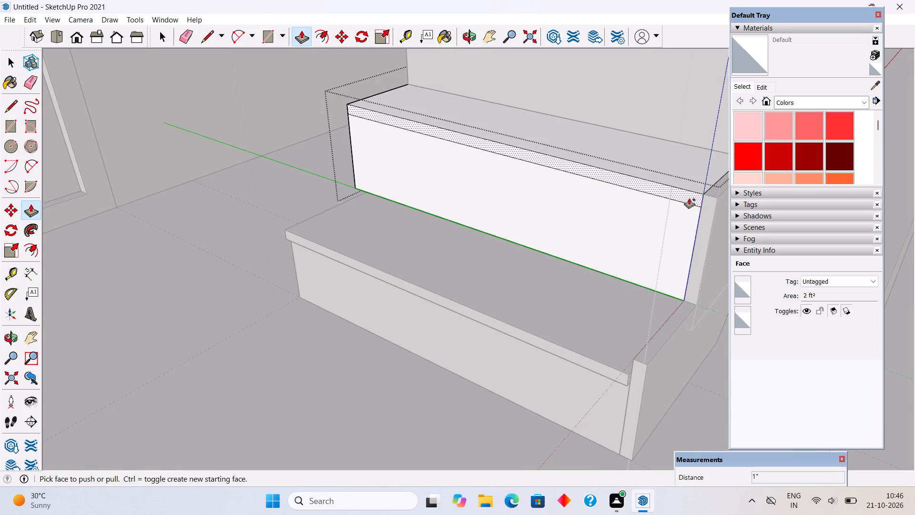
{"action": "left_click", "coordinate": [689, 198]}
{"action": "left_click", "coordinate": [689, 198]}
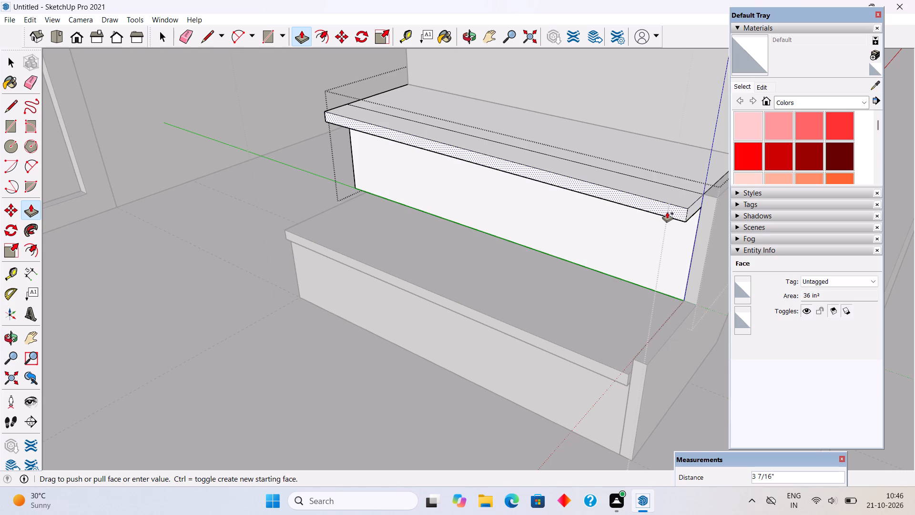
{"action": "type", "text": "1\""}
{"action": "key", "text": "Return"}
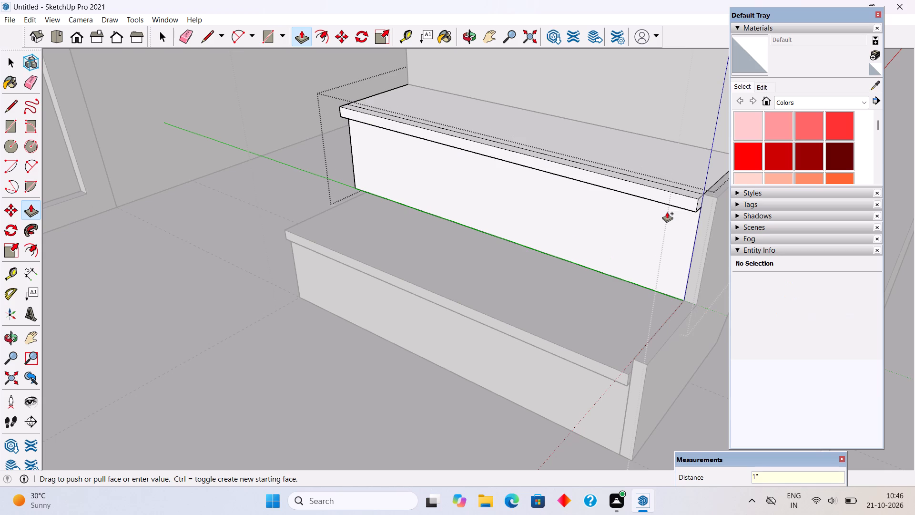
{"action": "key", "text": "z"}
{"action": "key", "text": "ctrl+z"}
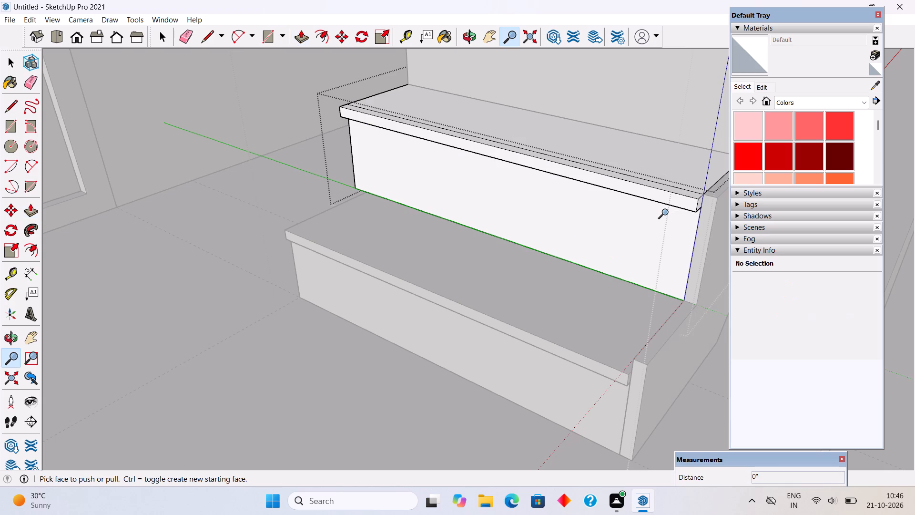
Pull the second step's narrow front tread strip outward 1" to form its nosing.
{"action": "key", "text": "p"}
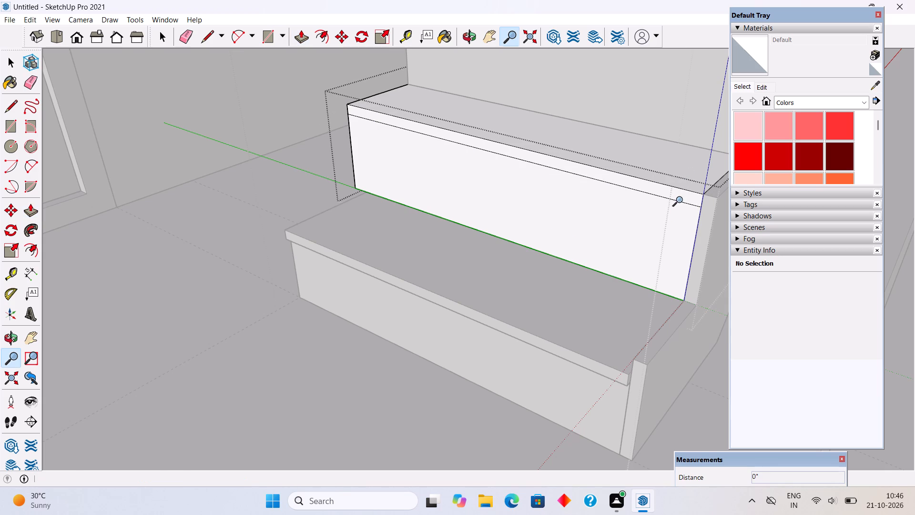
{"action": "left_click", "coordinate": [684, 196]}
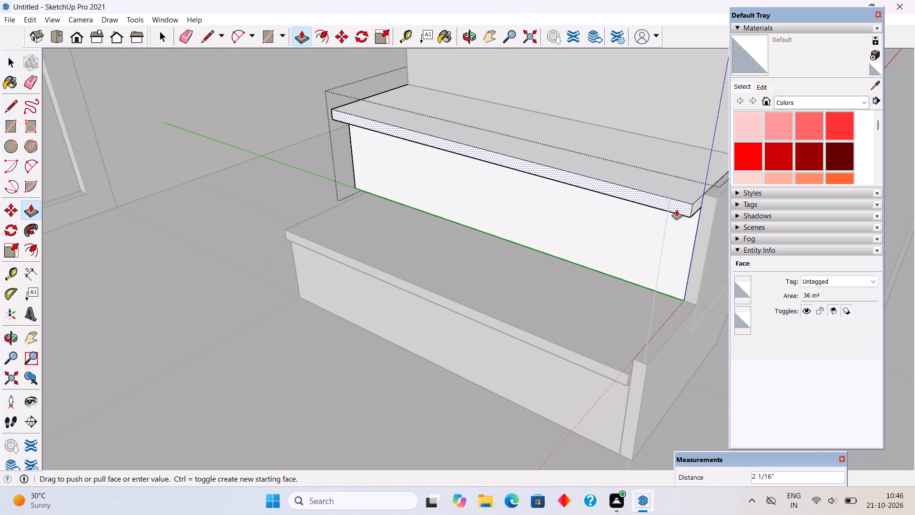
{"action": "type", "text": "1\""}
{"action": "key", "text": "Return"}
{"action": "key", "text": "space"}
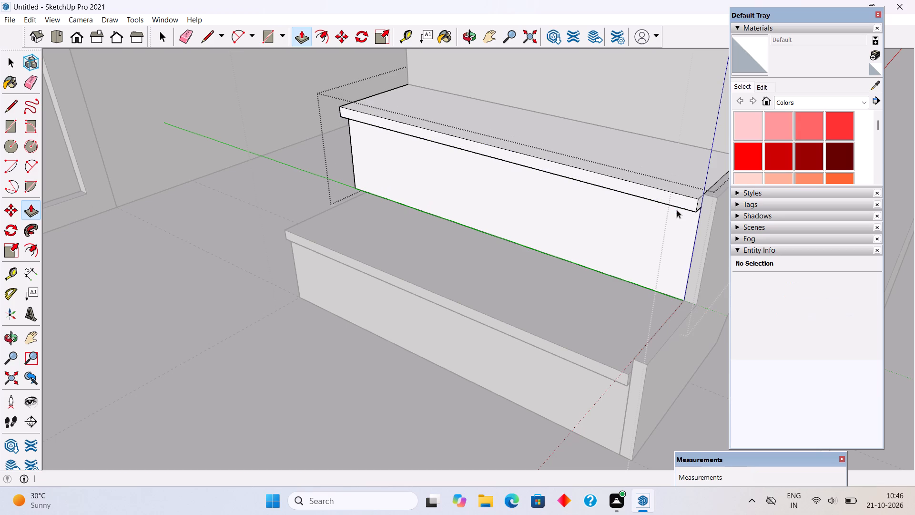
Open the lower flight's third step group, push its top face down 1", and pull a new starting face up 1" as a tread layer.
{"action": "scroll", "coordinate": [669, 225], "scroll_direction": "down", "scroll_amount": 20}
{"action": "scroll", "coordinate": [669, 225], "scroll_direction": "down", "scroll_amount": 3}
{"action": "middle_click_drag", "start_coordinate": [636, 252], "coordinate": [492, 227]}
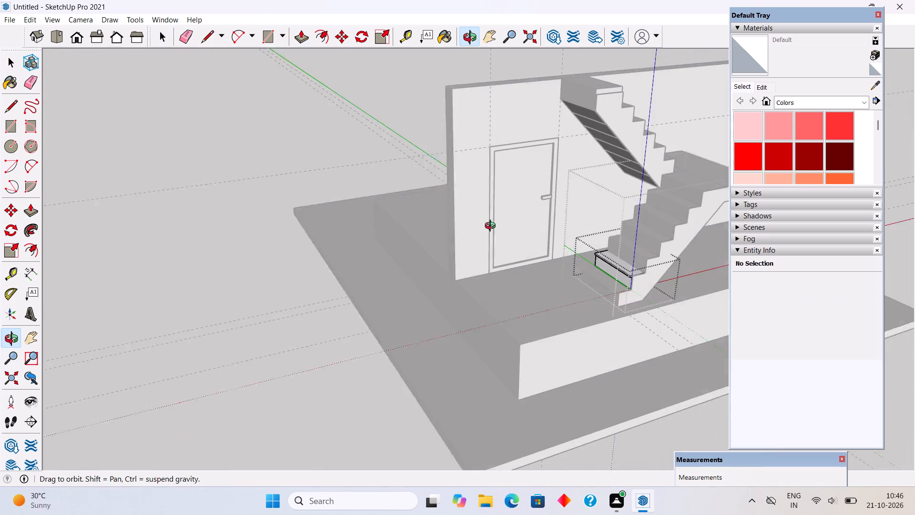
{"action": "middle_click_drag", "start_coordinate": [492, 227], "coordinate": [481, 223]}
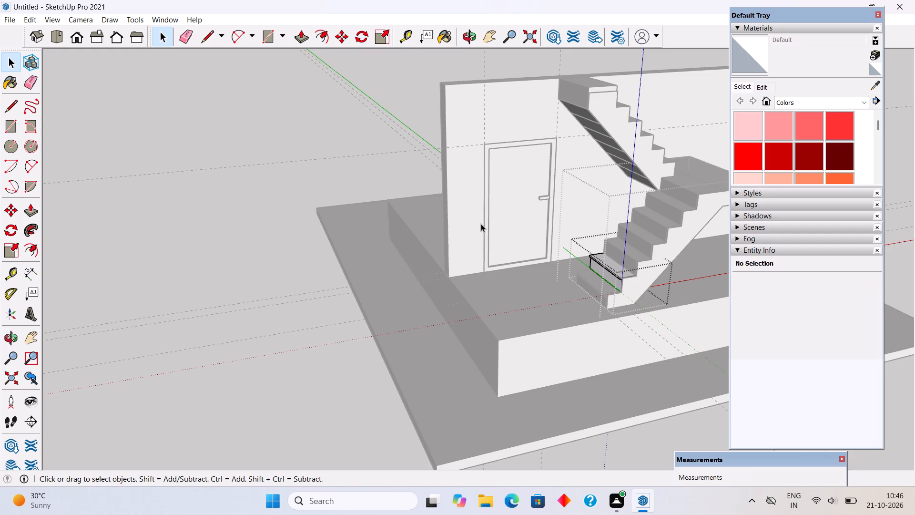
{"action": "scroll", "coordinate": [481, 224], "scroll_direction": "down", "scroll_amount": 6}
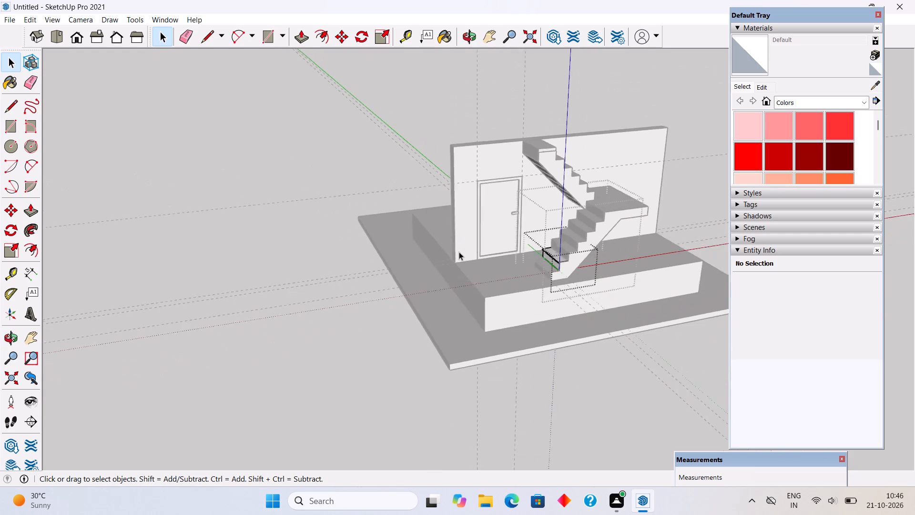
{"action": "scroll", "coordinate": [459, 252], "scroll_direction": "down", "scroll_amount": 1}
{"action": "scroll", "coordinate": [642, 187], "scroll_direction": "up", "scroll_amount": 16}
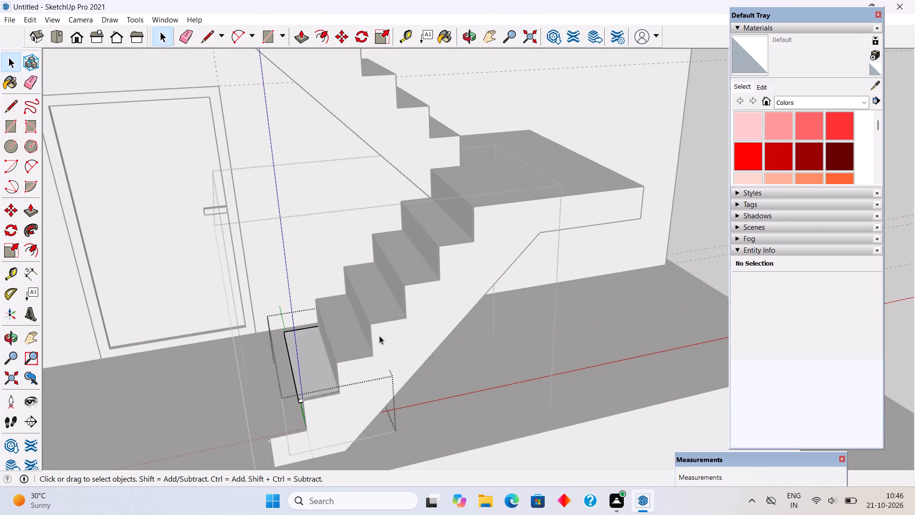
{"action": "triple_click", "coordinate": [351, 351]}
{"action": "middle_click_drag", "start_coordinate": [352, 357], "coordinate": [402, 392]}
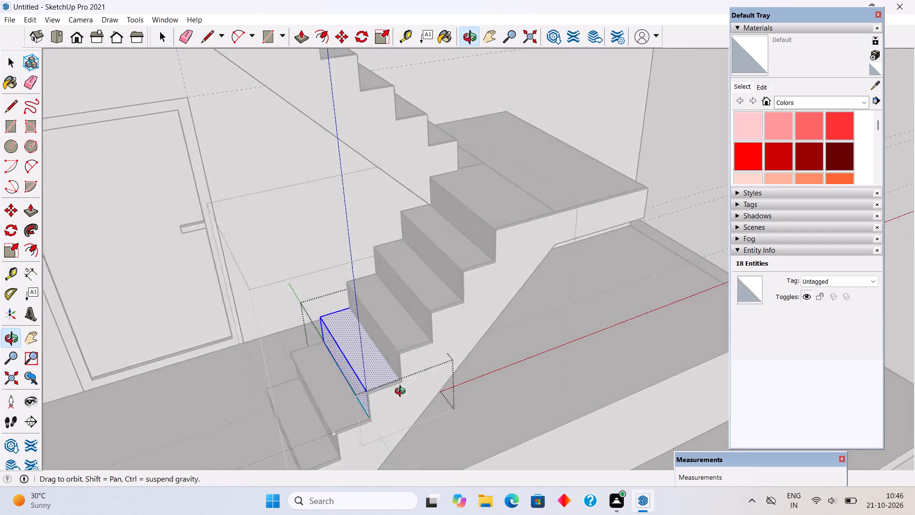
{"action": "middle_click_drag", "start_coordinate": [402, 392], "coordinate": [536, 344]}
{"action": "scroll", "coordinate": [402, 389], "scroll_direction": "up", "scroll_amount": 5}
{"action": "key", "text": "p"}
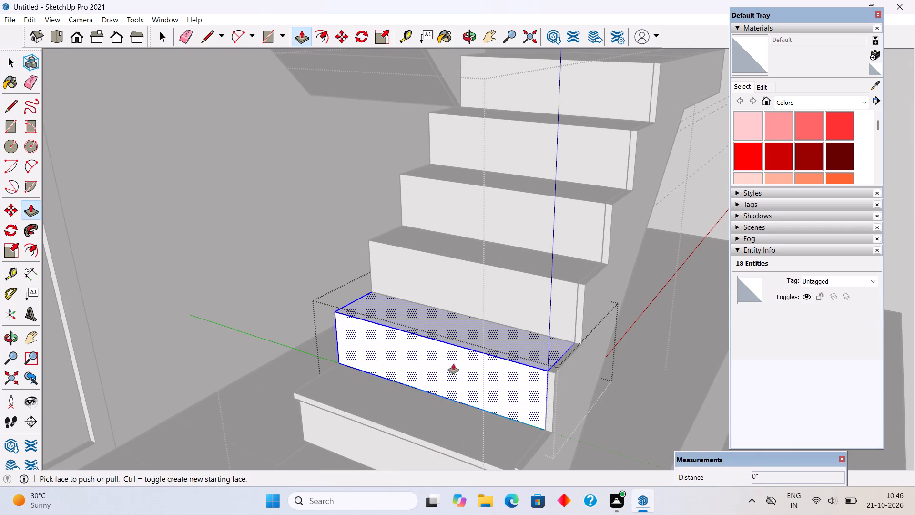
{"action": "left_click", "coordinate": [479, 337]}
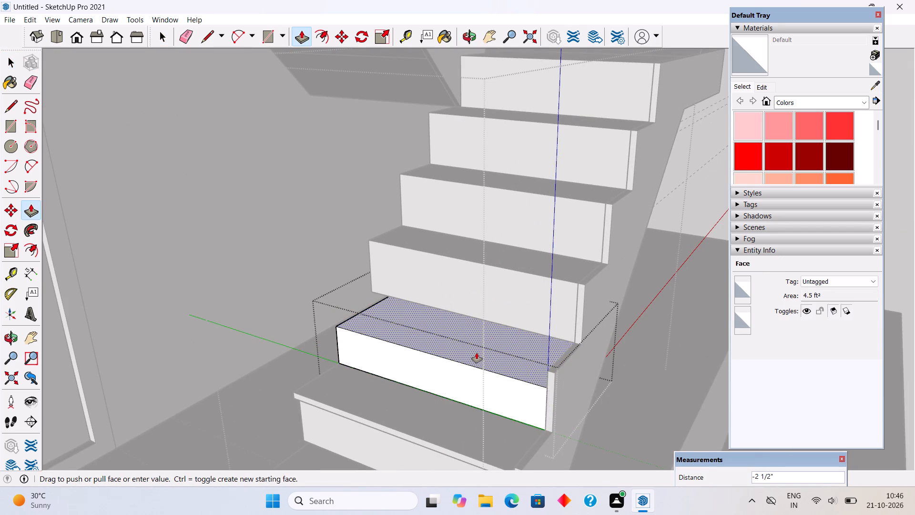
{"action": "type", "text": "1\""}
{"action": "key", "text": "Return"}
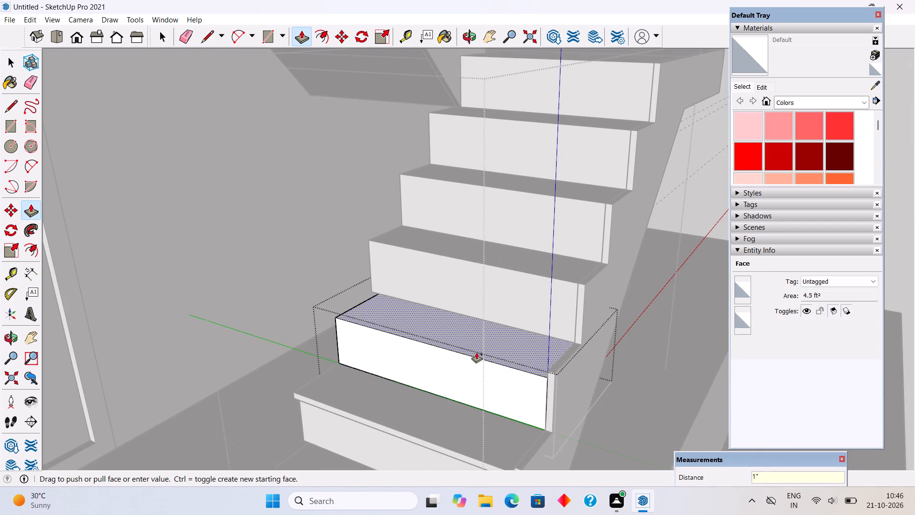
{"action": "left_click", "coordinate": [483, 347]}
{"action": "type", "text": "1\""}
{"action": "key", "text": "Return"}
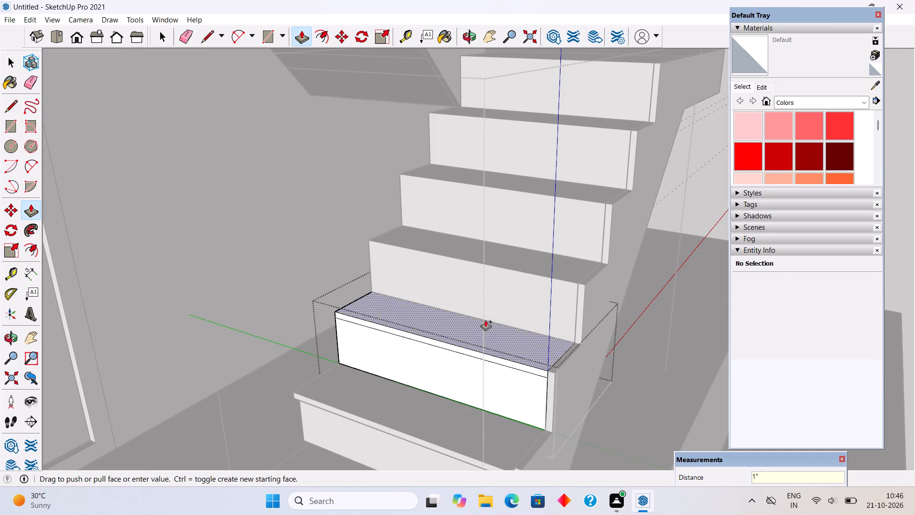
Pull the third step's narrow front tread strip outward 1" to form its nosing.
{"action": "left_click", "coordinate": [492, 361]}
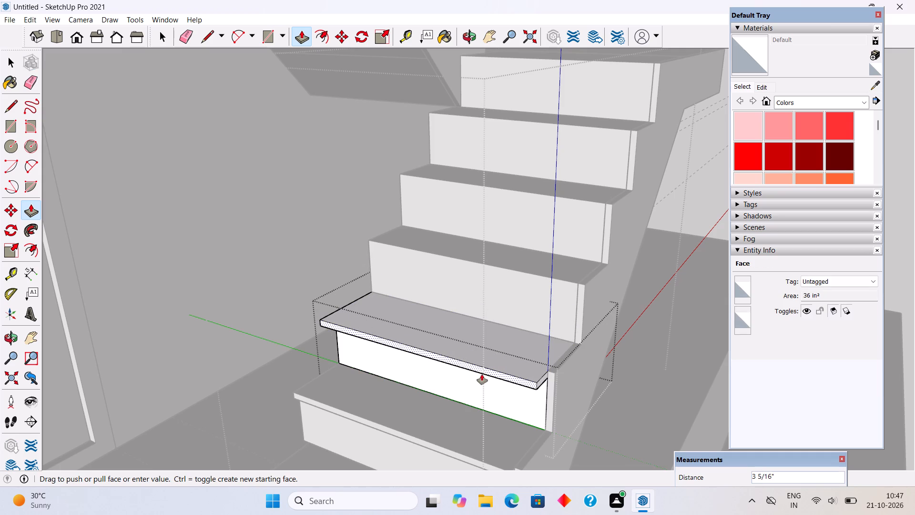
{"action": "type", "text": "1\""}
{"action": "key", "text": "Return"}
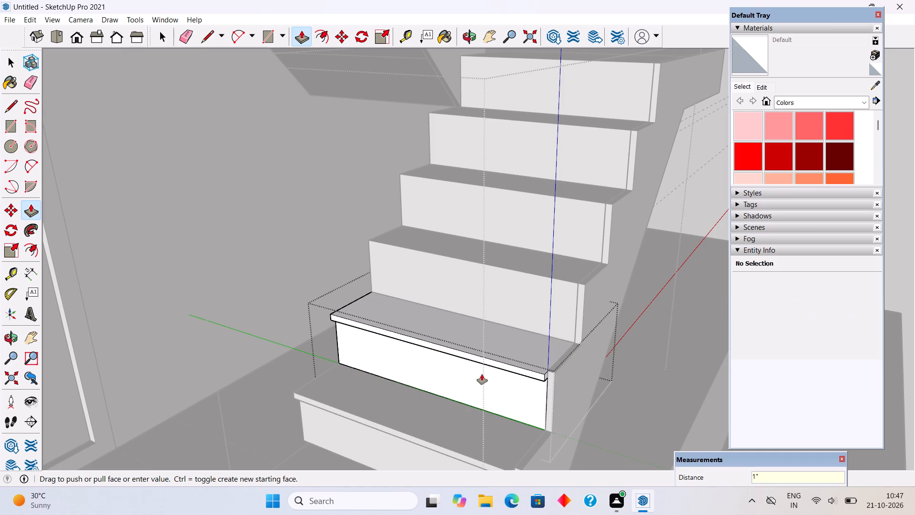
Open the lower flight's fourth step group and push its top face down 1".
{"action": "key", "text": "space"}
{"action": "triple_click", "coordinate": [532, 268]}
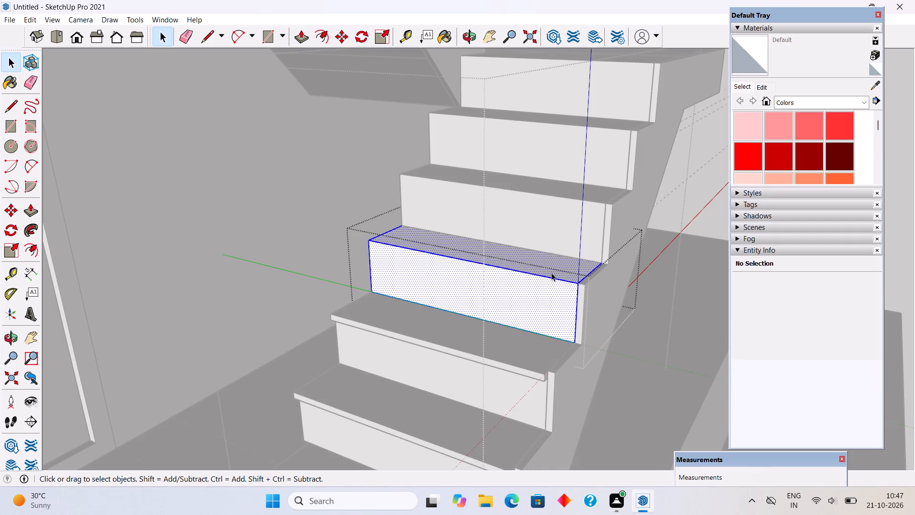
{"action": "middle_click_drag", "start_coordinate": [551, 273], "coordinate": [465, 371]}
{"action": "scroll", "coordinate": [464, 355], "scroll_direction": "up", "scroll_amount": 5}
{"action": "left_click", "coordinate": [491, 332]}
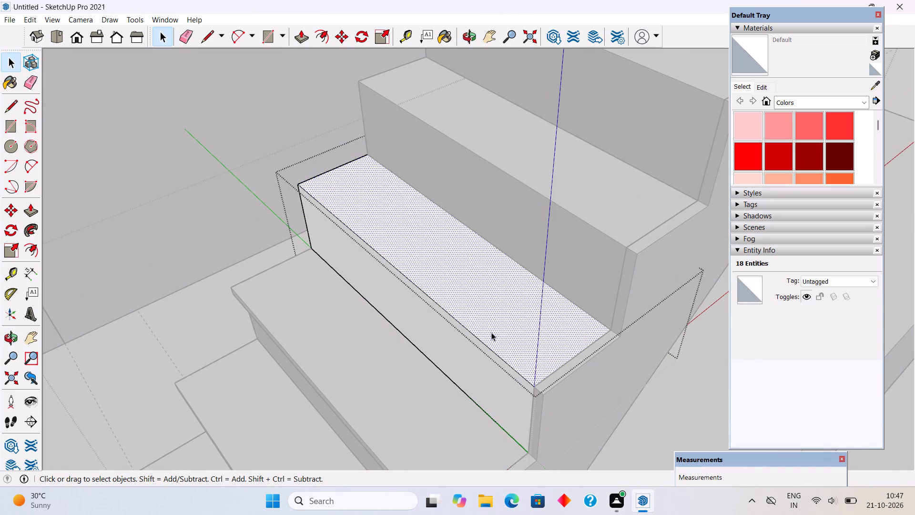
{"action": "key", "text": "p"}
{"action": "left_click", "coordinate": [491, 332]}
{"action": "type", "text": "1\""}
{"action": "key", "text": "Return"}
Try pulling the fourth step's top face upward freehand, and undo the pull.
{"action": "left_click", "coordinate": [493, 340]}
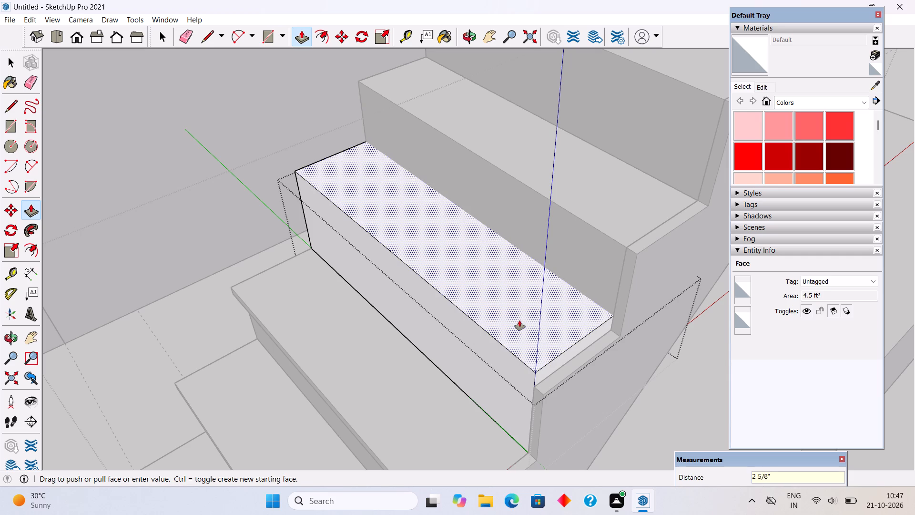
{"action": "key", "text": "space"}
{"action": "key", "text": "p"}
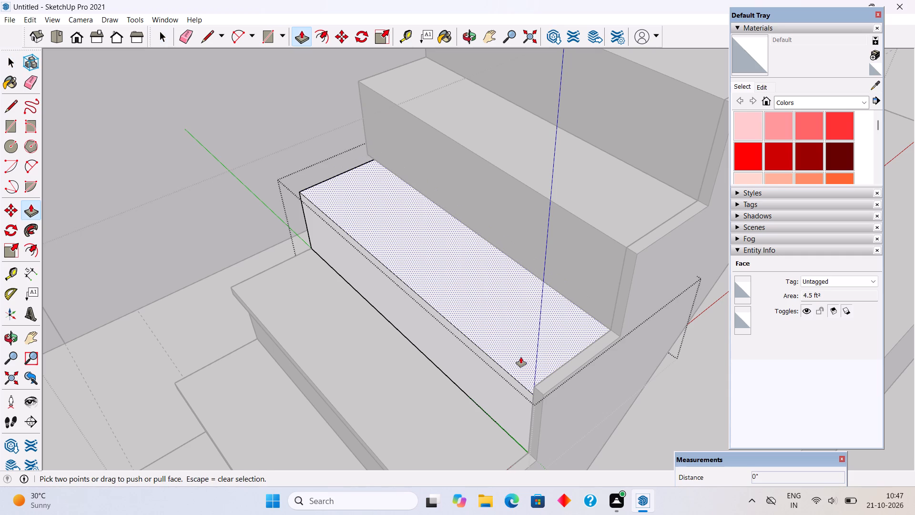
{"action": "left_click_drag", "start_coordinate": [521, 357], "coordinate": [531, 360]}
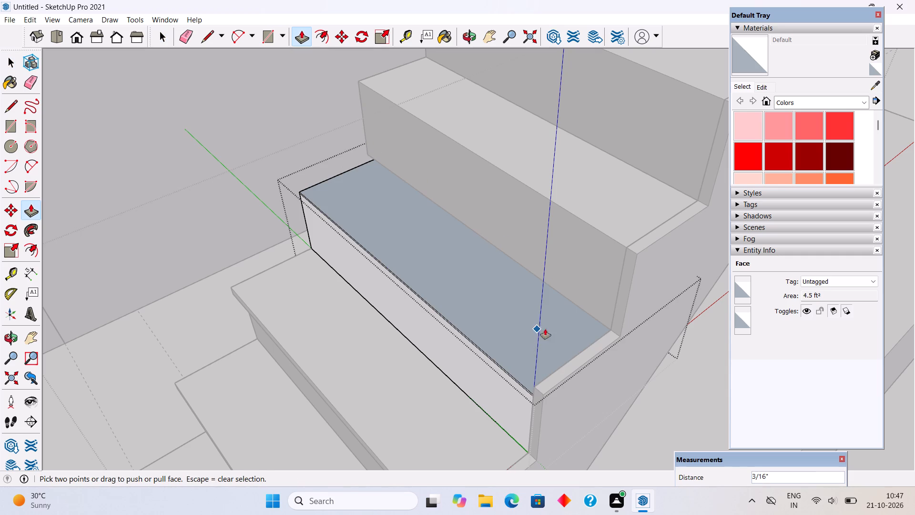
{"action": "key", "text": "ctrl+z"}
Pull a new starting face up 1" from the fourth step's top as a tread layer.
{"action": "left_click", "coordinate": [535, 355]}
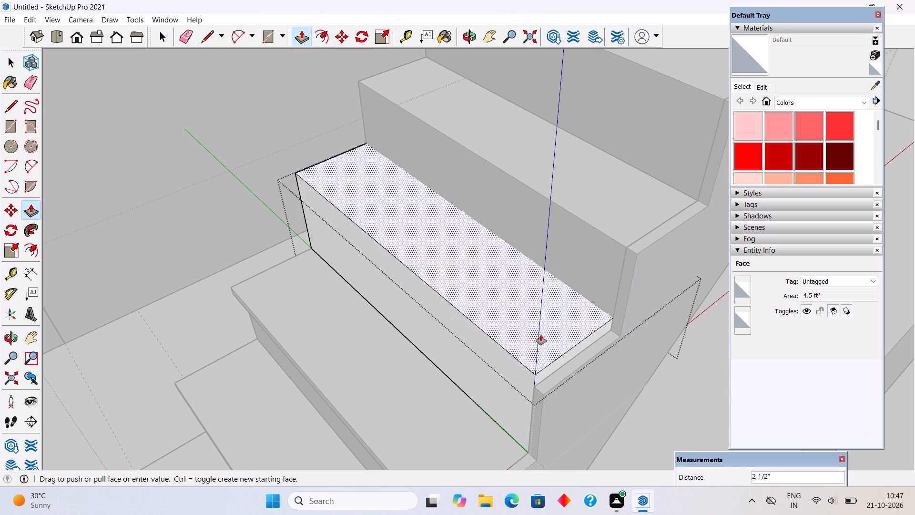
{"action": "type", "text": "1\""}
{"action": "key", "text": "Return"}
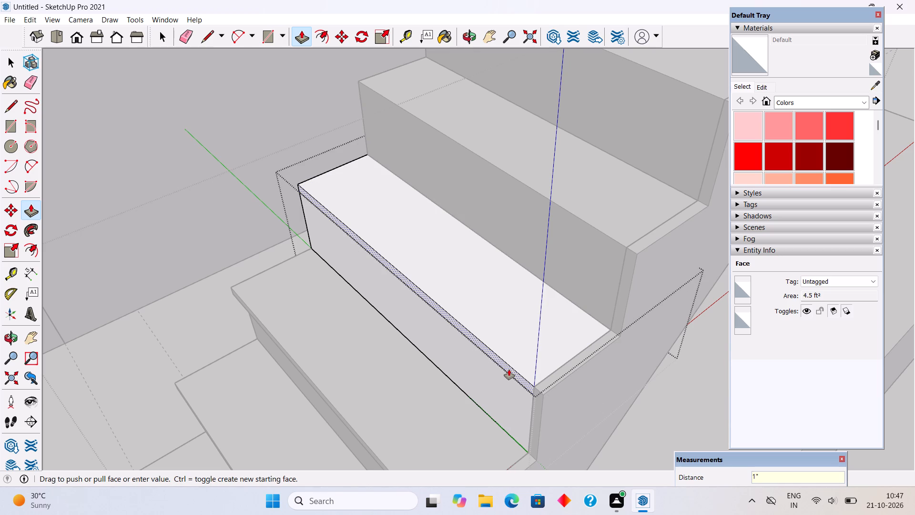
Pull the fourth step's narrow front tread strip outward 1" to form its nosing.
{"action": "left_click", "coordinate": [509, 370]}
{"action": "type", "text": "1\""}
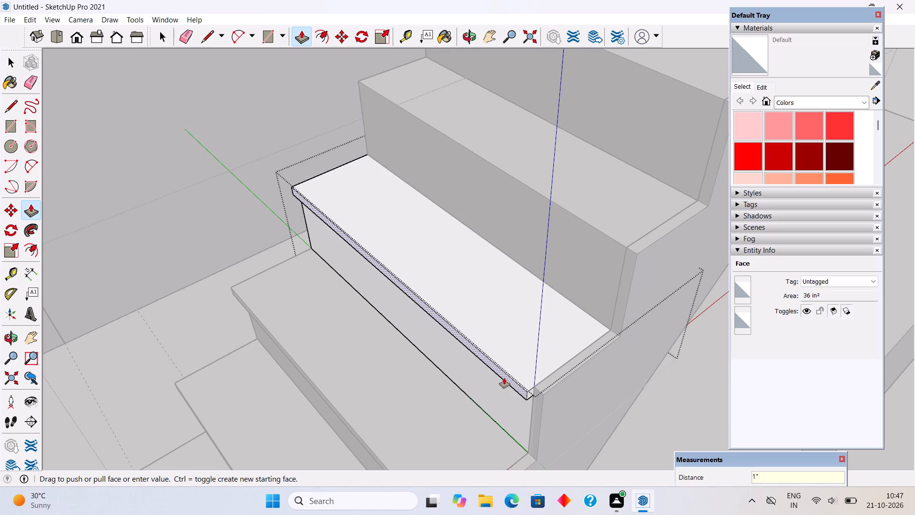
{"action": "key", "text": "Return"}
Open the lower flight's fifth step group, push its top face down 1", and pull a new starting face up 1" as a tread layer.
{"action": "scroll", "coordinate": [504, 382], "scroll_direction": "down", "scroll_amount": 6}
{"action": "key", "text": "space"}
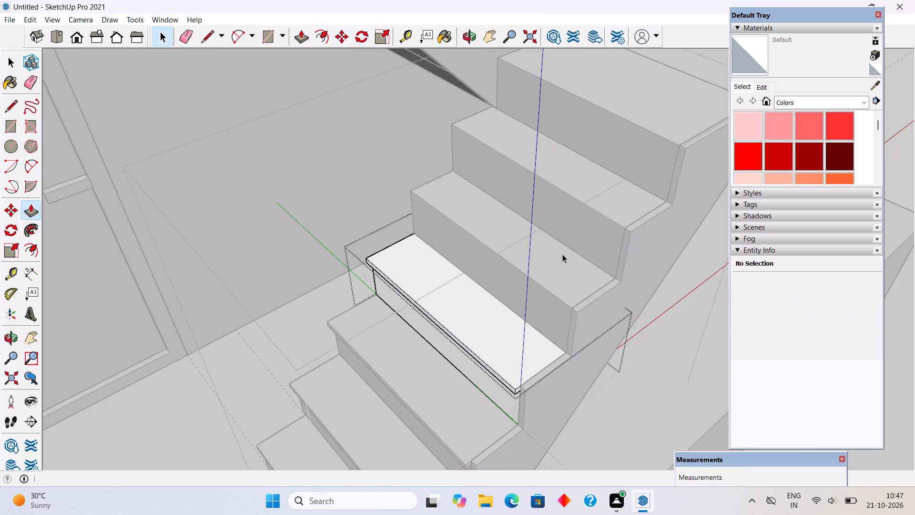
{"action": "triple_click", "coordinate": [556, 278]}
{"action": "middle_click_drag", "start_coordinate": [559, 272], "coordinate": [559, 310]}
{"action": "left_click", "coordinate": [559, 307]}
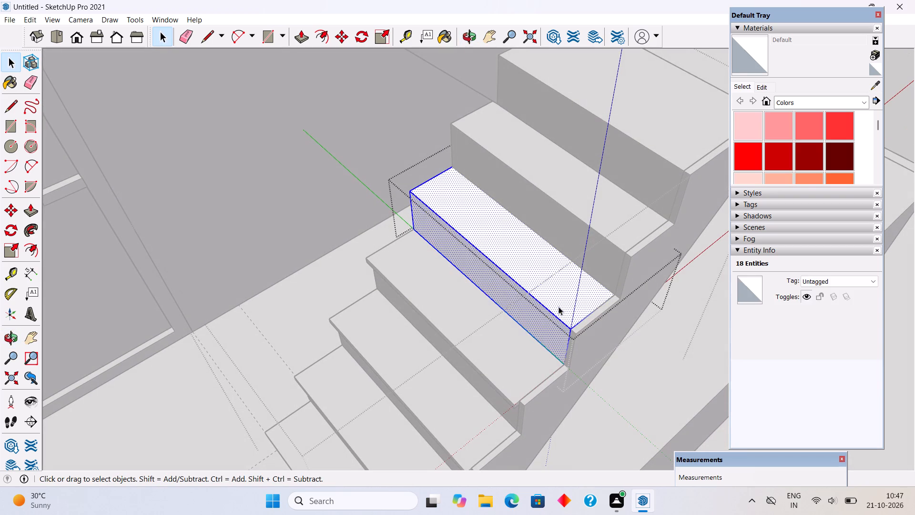
{"action": "key", "text": "p"}
{"action": "left_click", "coordinate": [559, 307]}
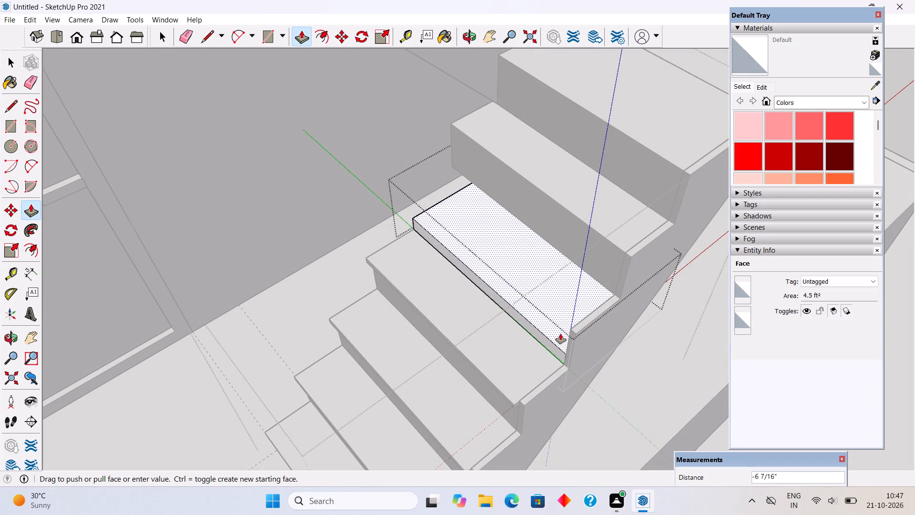
{"action": "type", "text": "1\""}
{"action": "key", "text": "Return"}
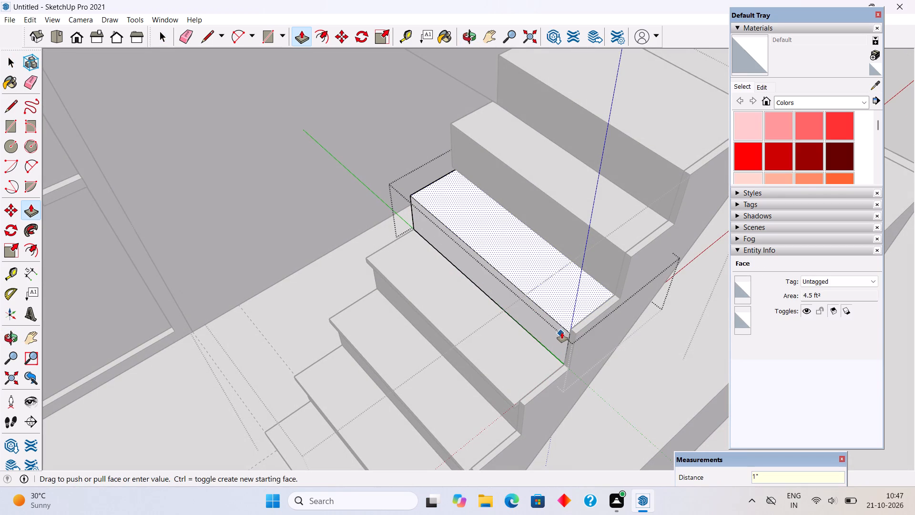
{"action": "left_click", "coordinate": [565, 314]}
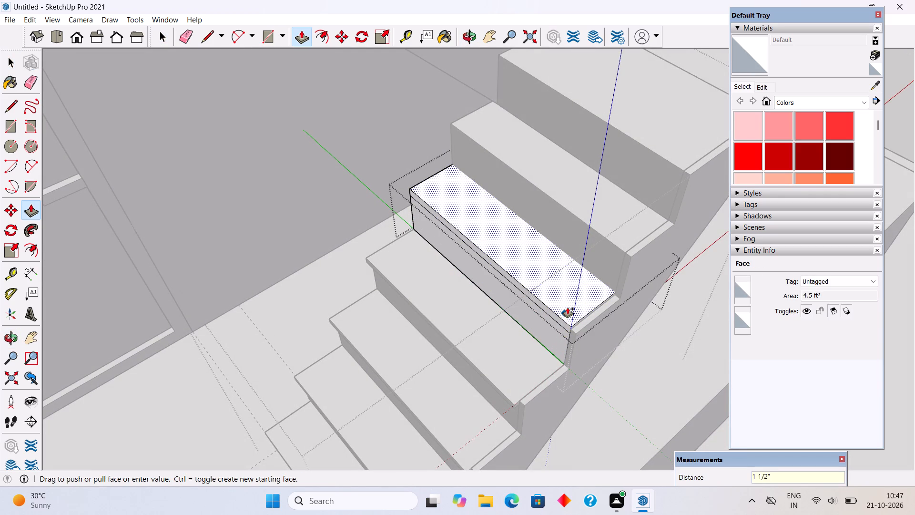
{"action": "type", "text": "1\""}
{"action": "key", "text": "Return"}
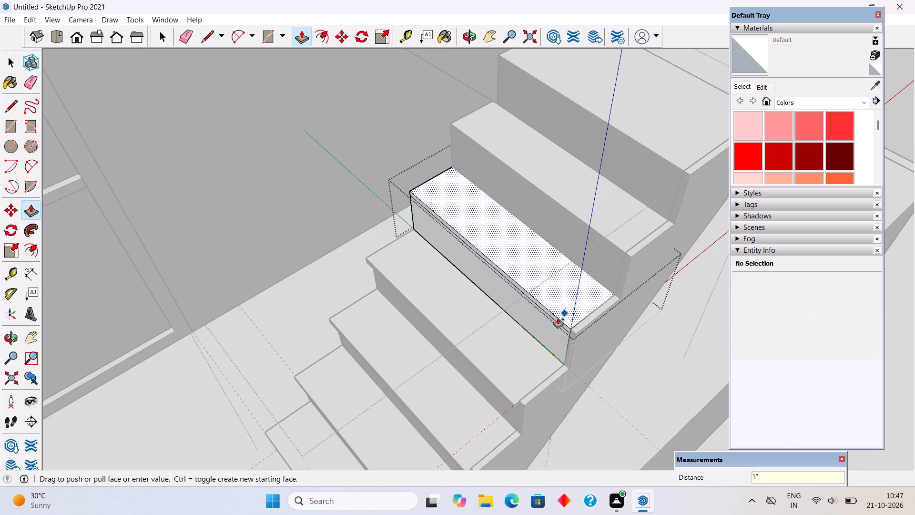
Pull the fifth step's narrow front tread strip outward 1" to form its nosing.
{"action": "scroll", "coordinate": [557, 320], "scroll_direction": "up", "scroll_amount": 6}
{"action": "left_click", "coordinate": [556, 320]}
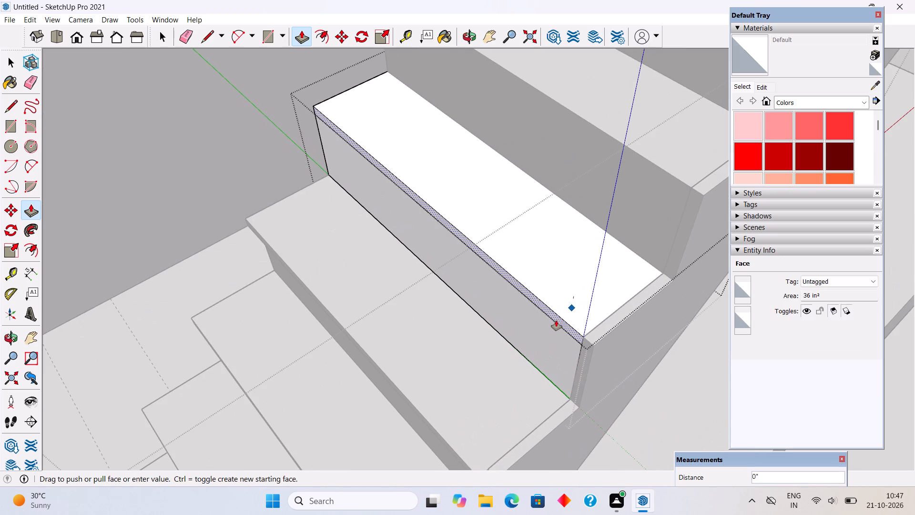
{"action": "type", "text": "1\""}
{"action": "key", "text": "Return"}
Open the lower flight's sixth step group, push its top face down 1", and pull a new starting face up 1" as a tread layer.
{"action": "scroll", "coordinate": [488, 299], "scroll_direction": "down", "scroll_amount": 12}
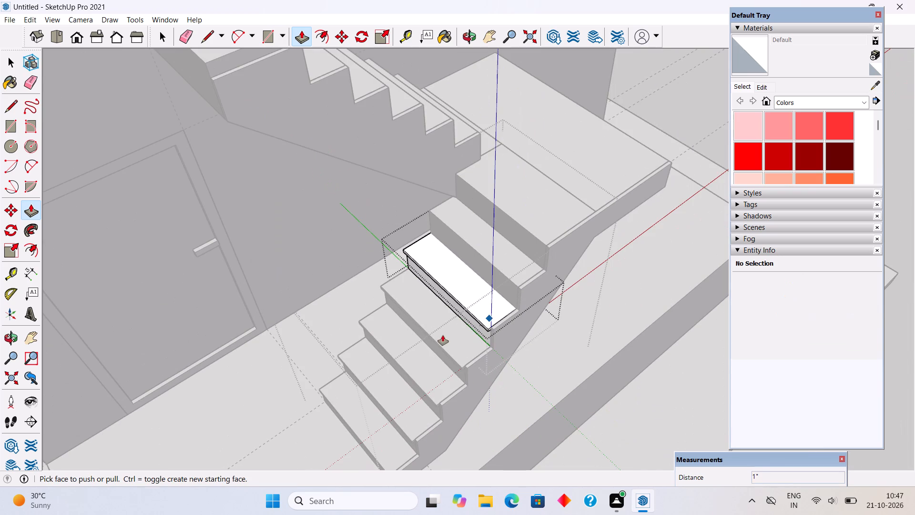
{"action": "key", "text": "space"}
{"action": "scroll", "coordinate": [498, 247], "scroll_direction": "up", "scroll_amount": 3}
{"action": "triple_click", "coordinate": [502, 247]}
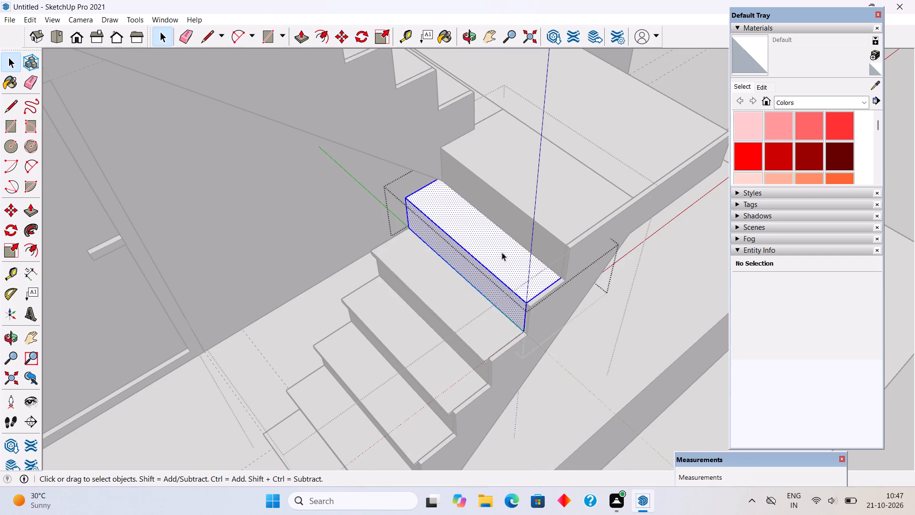
{"action": "scroll", "coordinate": [503, 261], "scroll_direction": "up", "scroll_amount": 6}
{"action": "key", "text": "p"}
{"action": "left_click", "coordinate": [513, 264]}
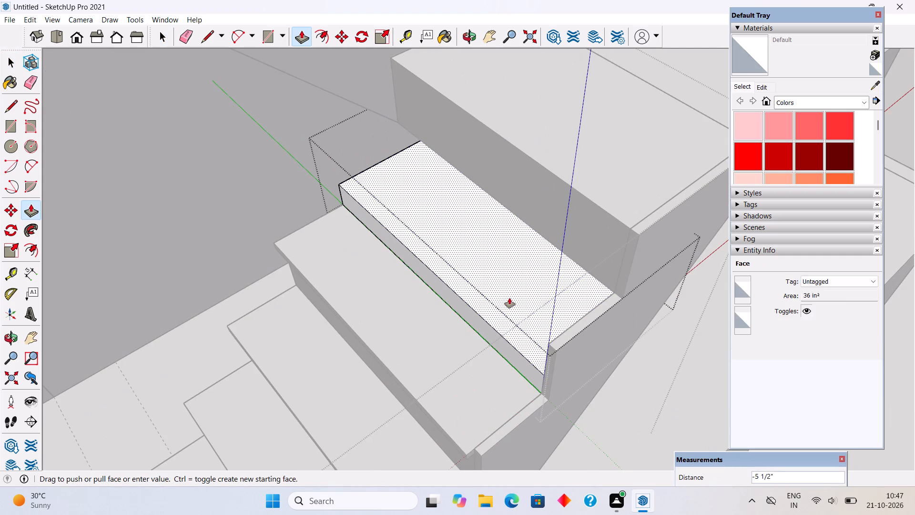
{"action": "type", "text": "1\""}
{"action": "key", "text": "Return"}
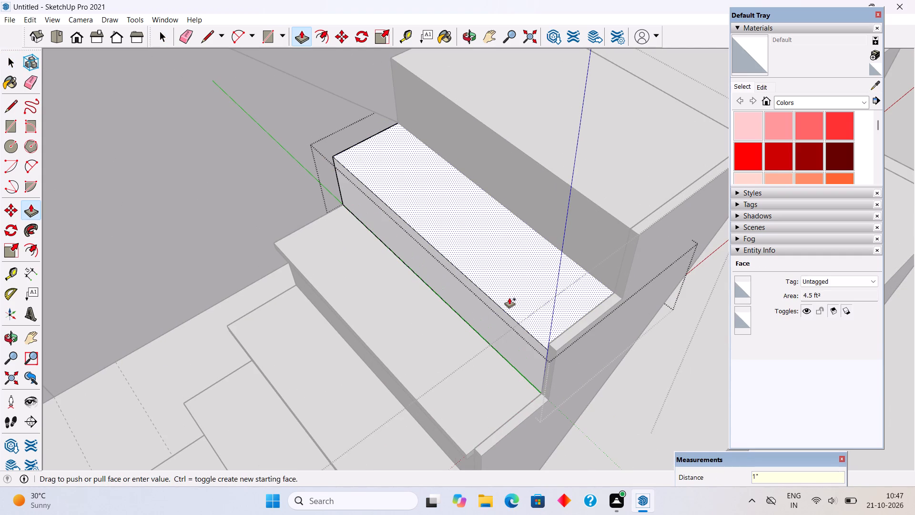
{"action": "left_click", "coordinate": [510, 298]}
{"action": "type", "text": "1\""}
{"action": "key", "text": "Return"}
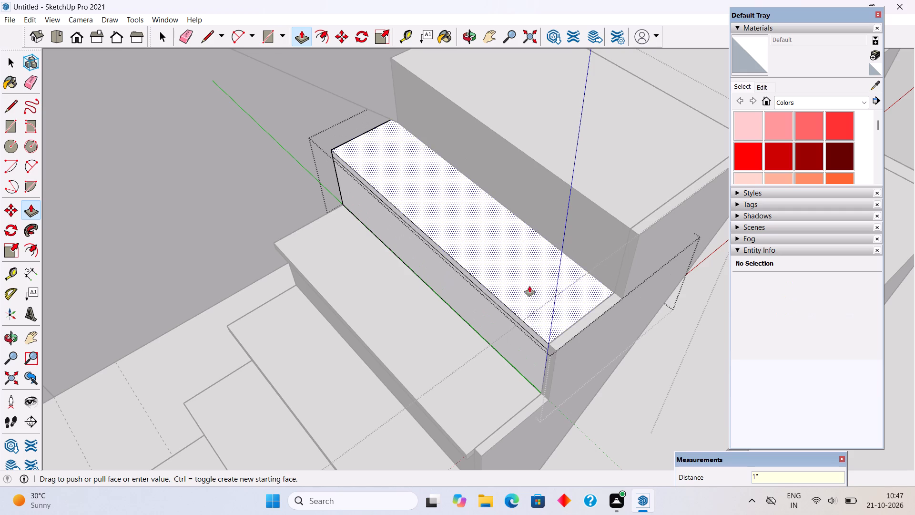
Pull the sixth step's narrow front tread strip outward 1" to form its nosing.
{"action": "scroll", "coordinate": [527, 331], "scroll_direction": "up", "scroll_amount": 6}
{"action": "left_click", "coordinate": [528, 325]}
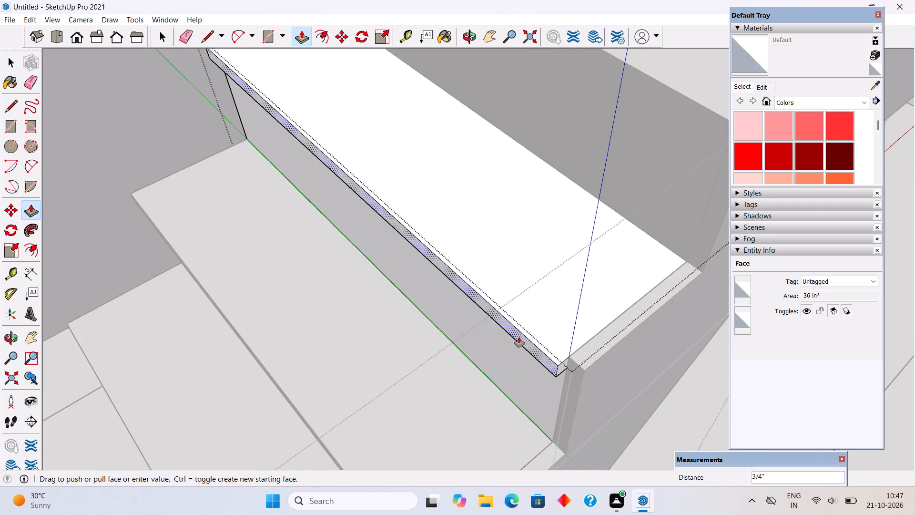
{"action": "type", "text": "1\""}
{"action": "key", "text": "Return"}
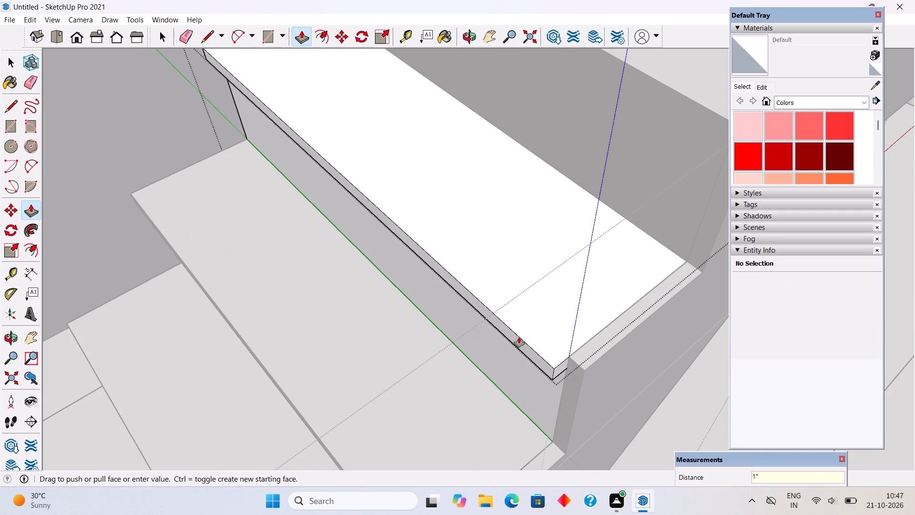
Open the lower flight's uppermost step group at the landing and examine the staircase from several sides.
{"action": "scroll", "coordinate": [519, 337], "scroll_direction": "down", "scroll_amount": 9}
{"action": "key", "text": "space"}
{"action": "scroll", "coordinate": [576, 228], "scroll_direction": "up", "scroll_amount": 1}
{"action": "scroll", "coordinate": [578, 228], "scroll_direction": "down", "scroll_amount": 1}
{"action": "double_click", "coordinate": [589, 216]}
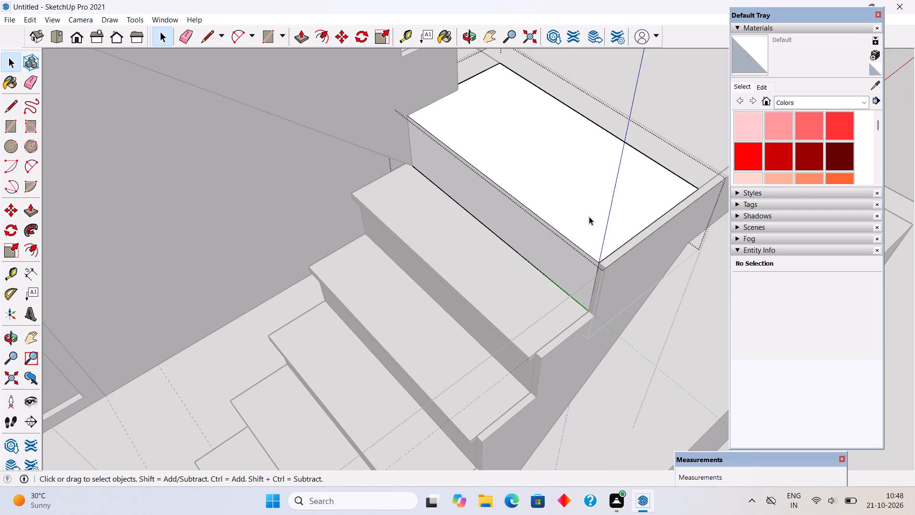
{"action": "scroll", "coordinate": [558, 212], "scroll_direction": "down", "scroll_amount": 10}
{"action": "middle_click_drag", "start_coordinate": [532, 196], "coordinate": [361, 220]}
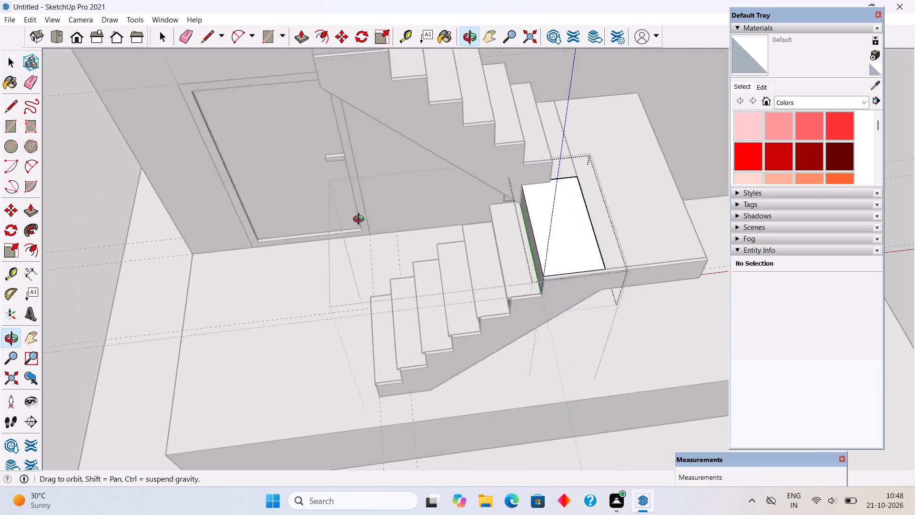
{"action": "middle_click_drag", "start_coordinate": [361, 220], "coordinate": [491, 208]}
{"action": "middle_click_drag", "start_coordinate": [587, 193], "coordinate": [588, 175]}
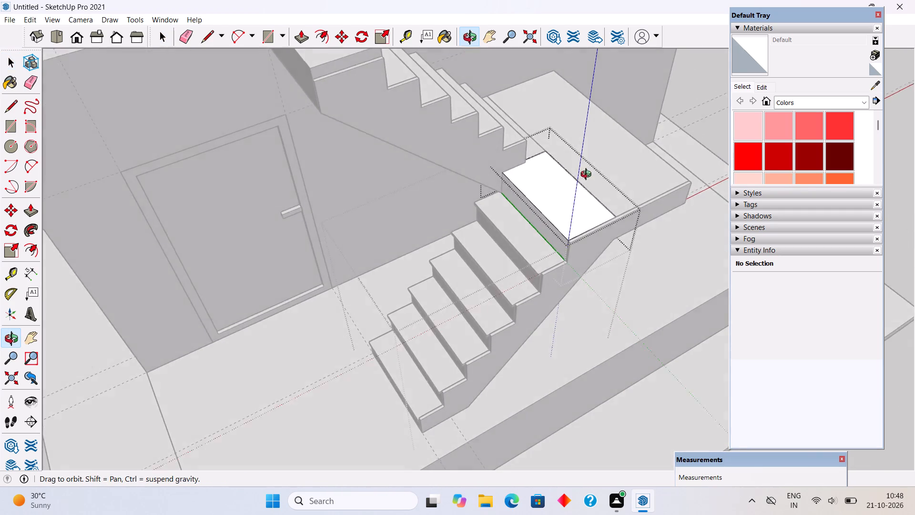
{"action": "middle_click_drag", "start_coordinate": [588, 175], "coordinate": [361, 173]}
{"action": "middle_click_drag", "start_coordinate": [661, 227], "coordinate": [818, 209]}
{"action": "middle_click_drag", "start_coordinate": [538, 236], "coordinate": [500, 134]}
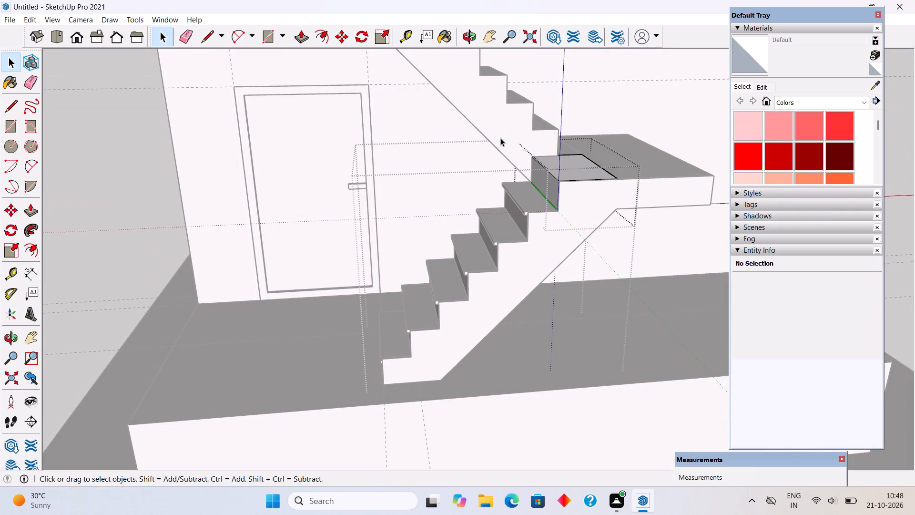
{"action": "scroll", "coordinate": [518, 161], "scroll_direction": "down", "scroll_amount": 3}
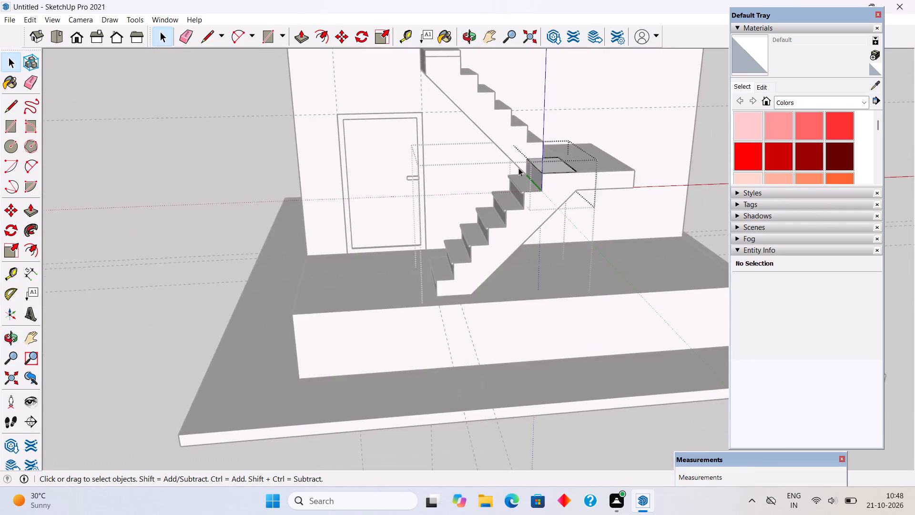
{"action": "scroll", "coordinate": [518, 168], "scroll_direction": "down", "scroll_amount": 6}
{"action": "middle_click_drag", "start_coordinate": [554, 163], "coordinate": [444, 193]}
{"action": "scroll", "coordinate": [444, 193], "scroll_direction": "down", "scroll_amount": 4}
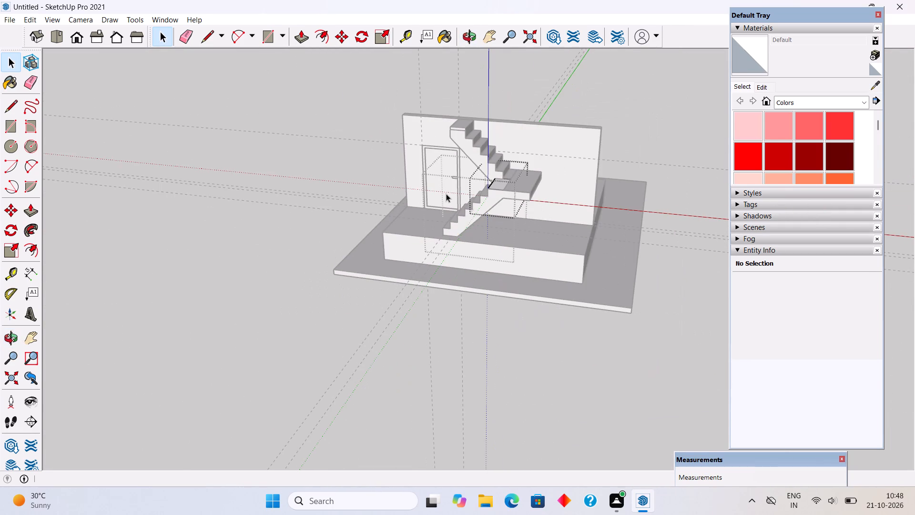
Close the open step group and the lower flight group to return to the whole model.
{"action": "left_click", "coordinate": [620, 112]}
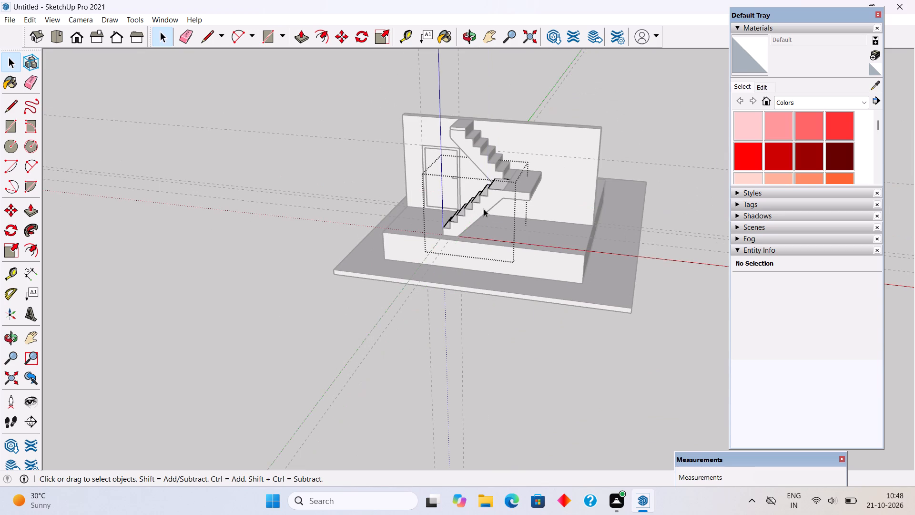
{"action": "middle_click_drag", "start_coordinate": [504, 215], "coordinate": [571, 233]}
{"action": "scroll", "coordinate": [485, 179], "scroll_direction": "up", "scroll_amount": 5}
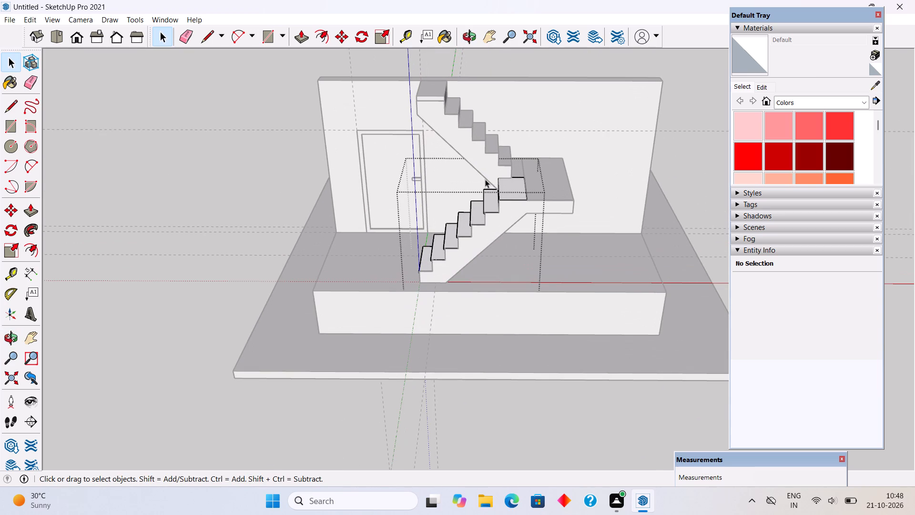
{"action": "scroll", "coordinate": [485, 179], "scroll_direction": "up", "scroll_amount": 5}
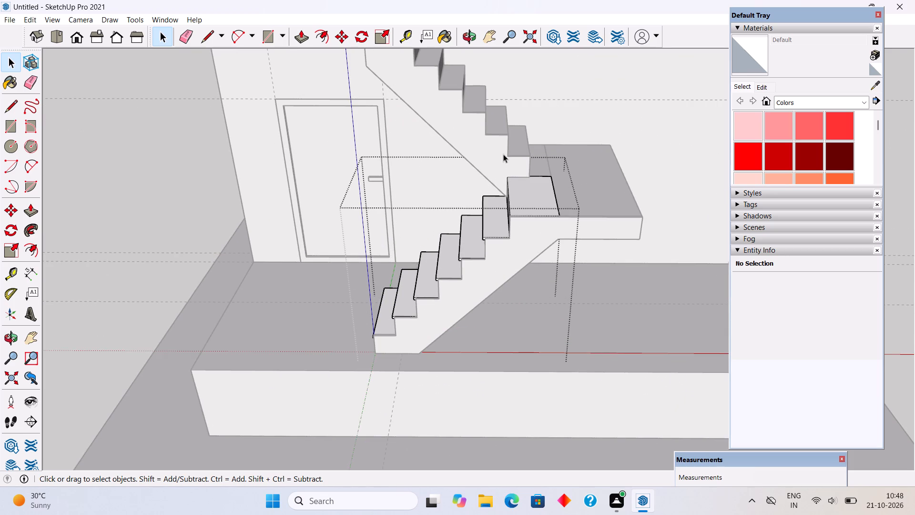
{"action": "left_click", "coordinate": [526, 152]}
Open the upper flight's first step group above the landing, push its top face down 1", and pull a new starting face up 1".
{"action": "middle_click_drag", "start_coordinate": [525, 173], "coordinate": [198, 243]}
{"action": "scroll", "coordinate": [198, 243], "scroll_direction": "down", "scroll_amount": 3}
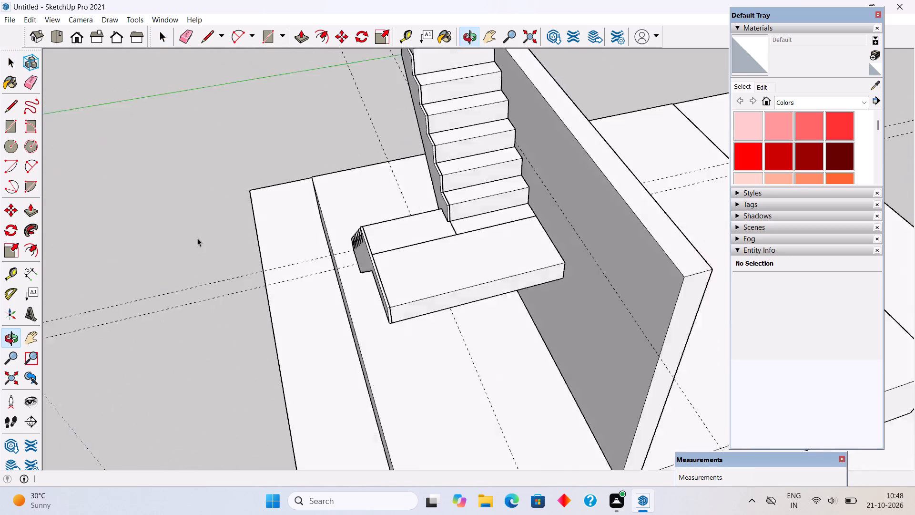
{"action": "scroll", "coordinate": [197, 238], "scroll_direction": "down", "scroll_amount": 2}
{"action": "scroll", "coordinate": [394, 69], "scroll_direction": "up", "scroll_amount": 5}
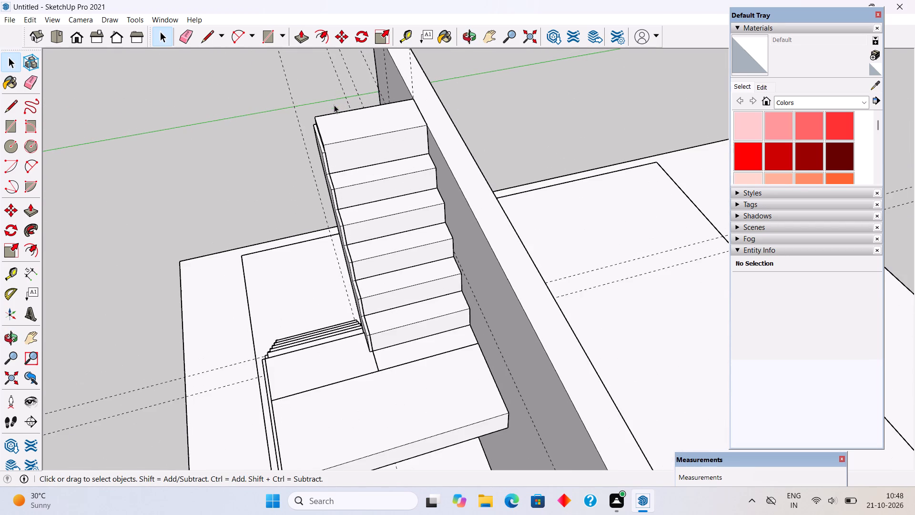
{"action": "scroll", "coordinate": [379, 216], "scroll_direction": "up", "scroll_amount": 3}
{"action": "triple_click", "coordinate": [408, 344]}
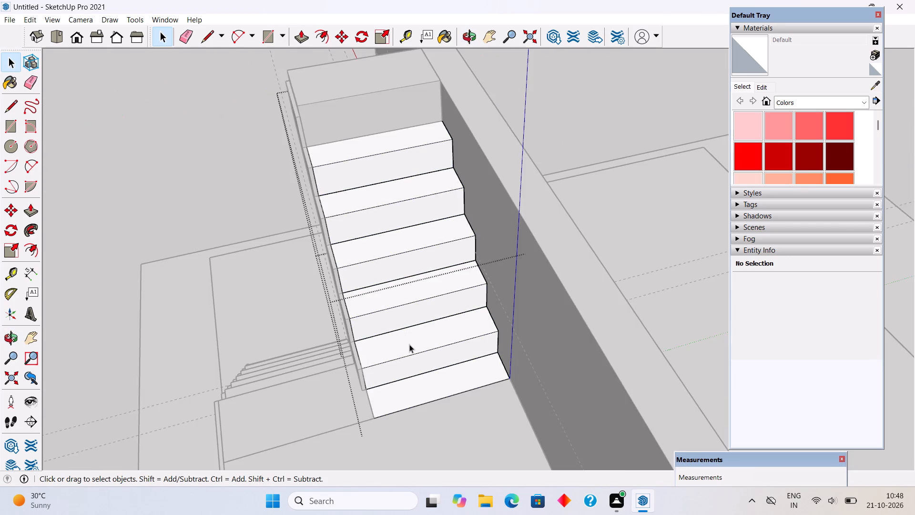
{"action": "scroll", "coordinate": [409, 344], "scroll_direction": "up", "scroll_amount": 6}
{"action": "left_click", "coordinate": [409, 344]}
{"action": "scroll", "coordinate": [409, 344], "scroll_direction": "up", "scroll_amount": 7}
{"action": "triple_click", "coordinate": [409, 347]}
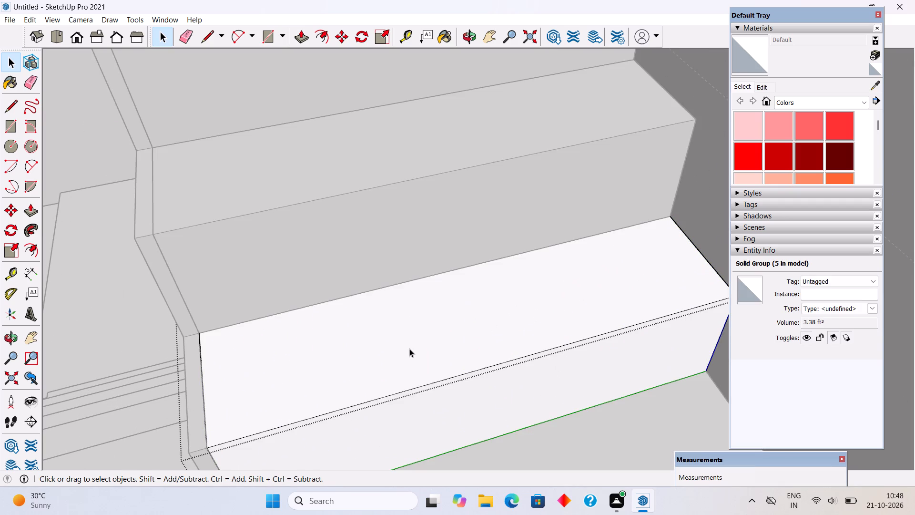
{"action": "left_click", "coordinate": [409, 349]}
{"action": "left_click", "coordinate": [409, 349]}
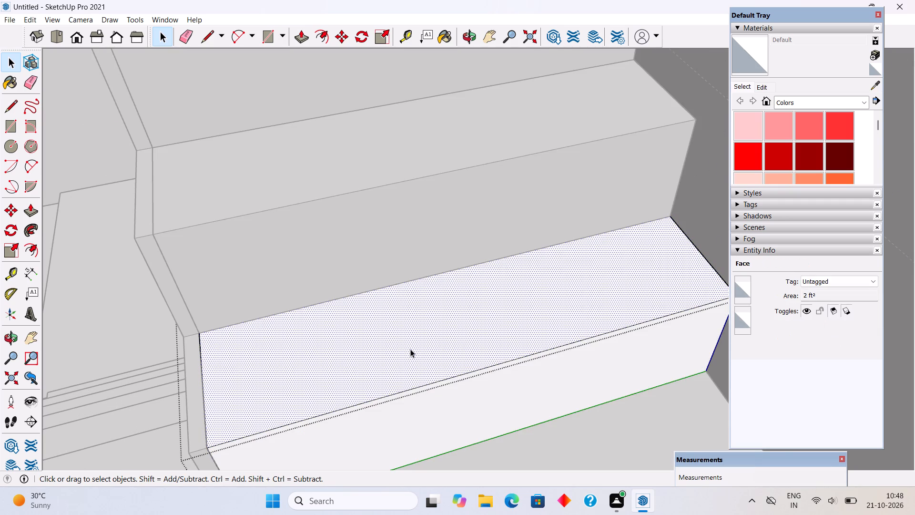
{"action": "key", "text": "p"}
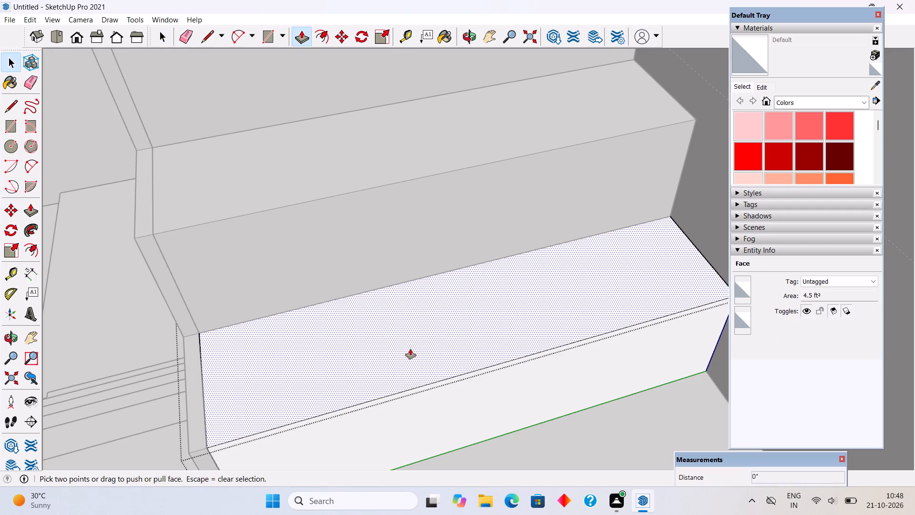
{"action": "left_click", "coordinate": [410, 349]}
{"action": "type", "text": "1\""}
{"action": "key", "text": "Return"}
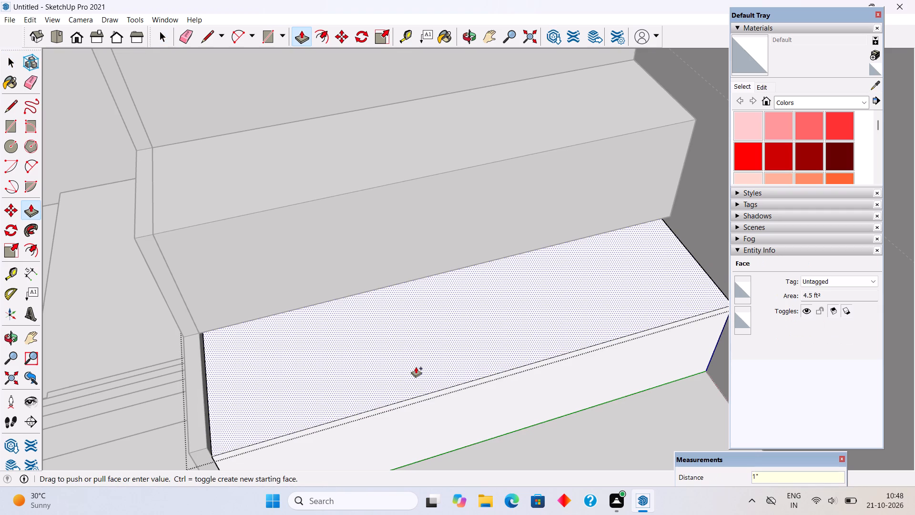
{"action": "left_click", "coordinate": [416, 367]}
{"action": "type", "text": "1\""}
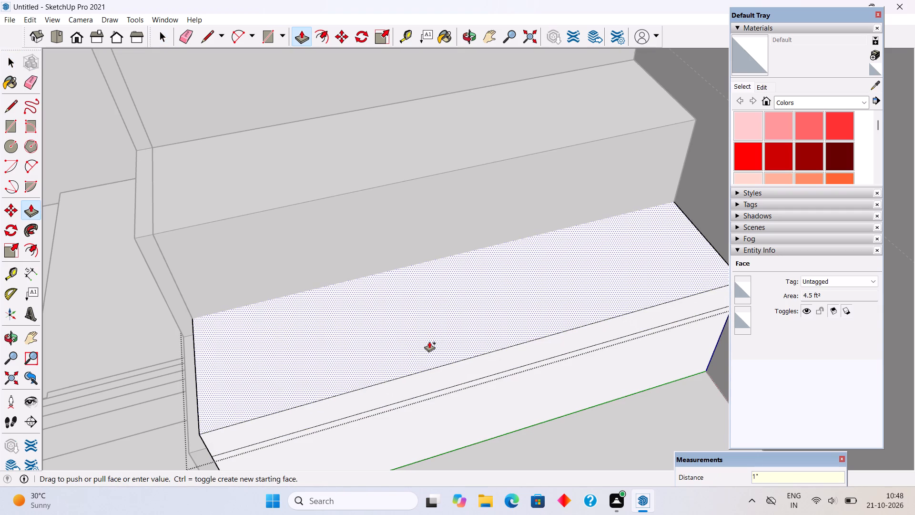
{"action": "key", "text": "Return"}
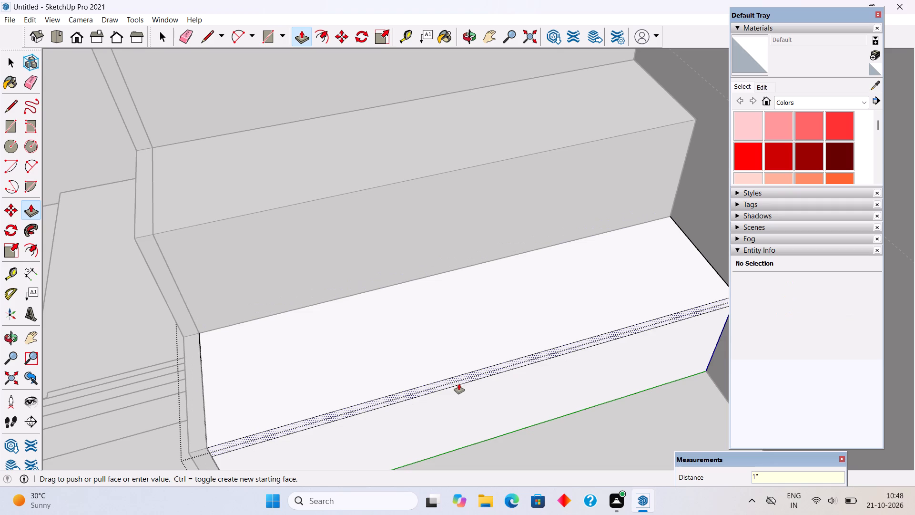
Pull the narrow front strip of the upper flight's first tread outward 1" to form its nosing.
{"action": "left_click", "coordinate": [459, 384]}
{"action": "type", "text": "1\""}
{"action": "key", "text": "Return"}
{"action": "key", "text": "space"}
Open the upper flight's second step group above the landing, push its top face down 1", and pull a new starting face up 1".
{"action": "scroll", "coordinate": [460, 476], "scroll_direction": "down", "scroll_amount": 7}
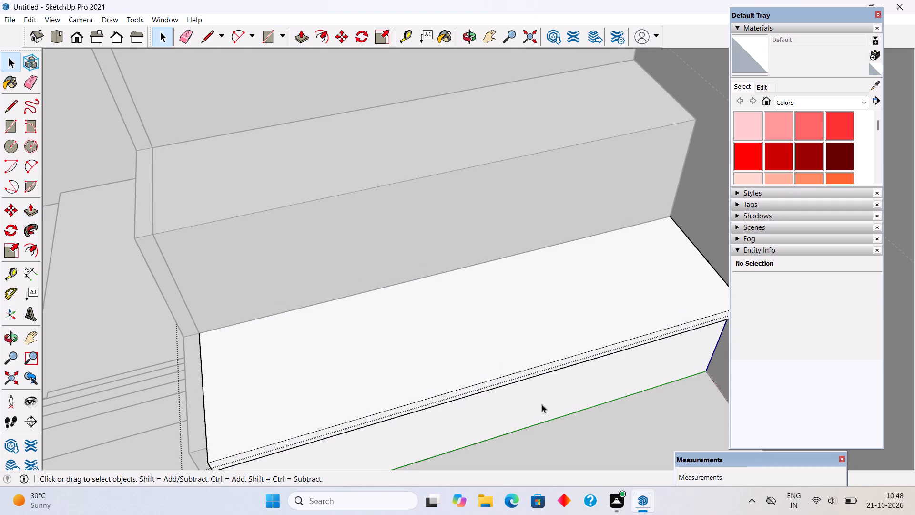
{"action": "scroll", "coordinate": [495, 379], "scroll_direction": "down", "scroll_amount": 10}
{"action": "scroll", "coordinate": [399, 84], "scroll_direction": "up", "scroll_amount": 2}
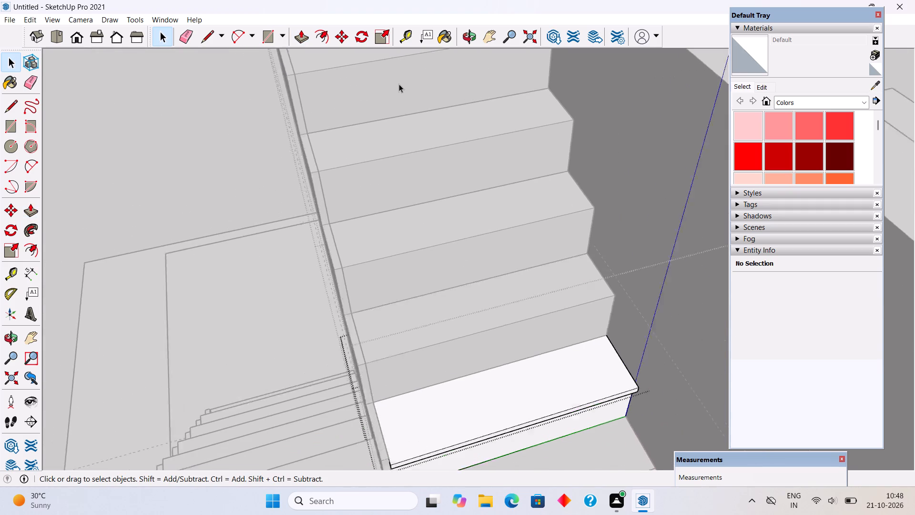
{"action": "scroll", "coordinate": [399, 84], "scroll_direction": "up", "scroll_amount": 1}
{"action": "triple_click", "coordinate": [476, 330]}
{"action": "left_click", "coordinate": [476, 330]}
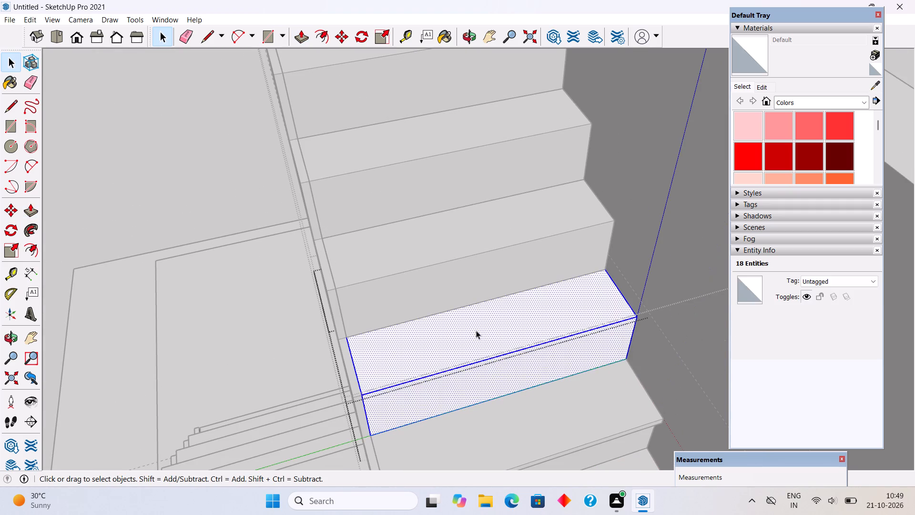
{"action": "key", "text": "p"}
{"action": "left_click", "coordinate": [478, 335]}
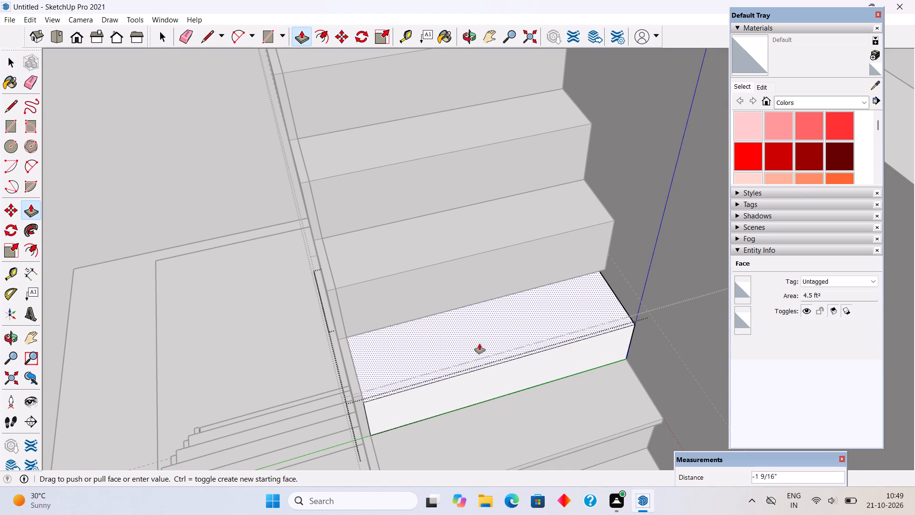
{"action": "type", "text": "1\""}
{"action": "key", "text": "Return"}
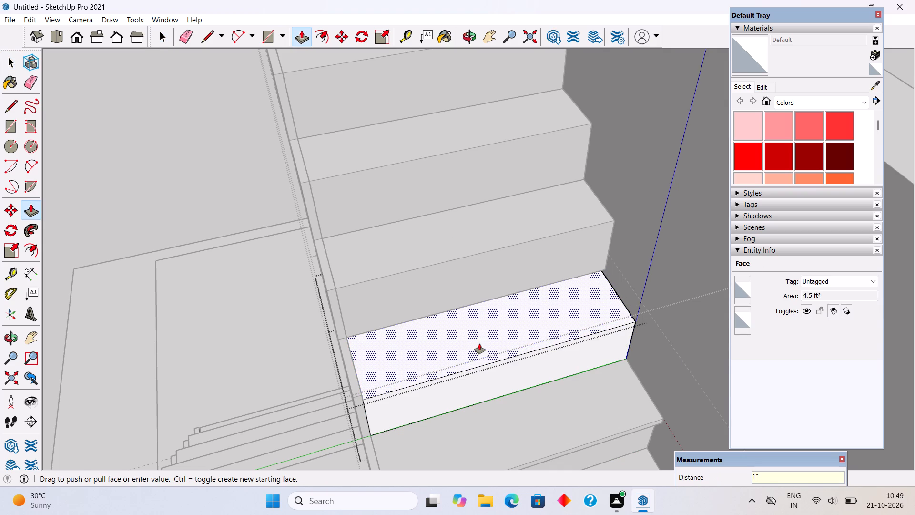
{"action": "left_click", "coordinate": [479, 344]}
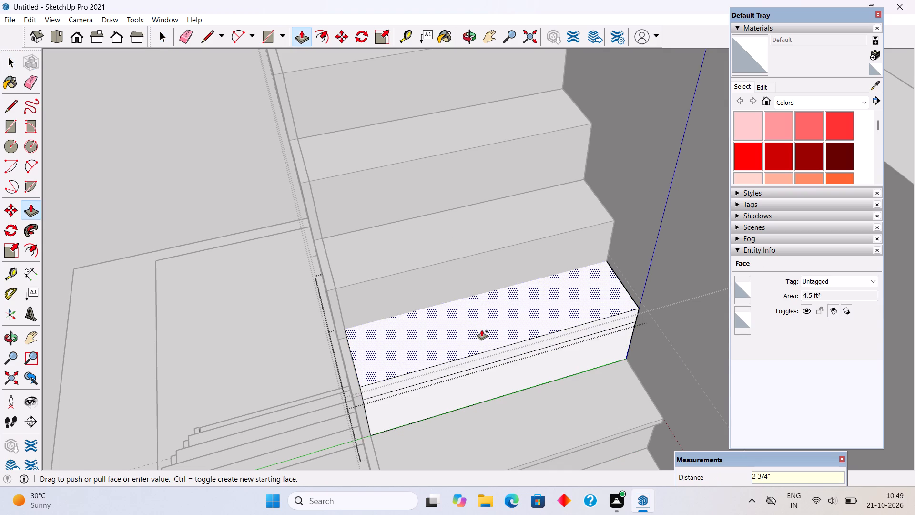
{"action": "type", "text": "1\""}
{"action": "key", "text": "Return"}
{"action": "key", "text": "space"}
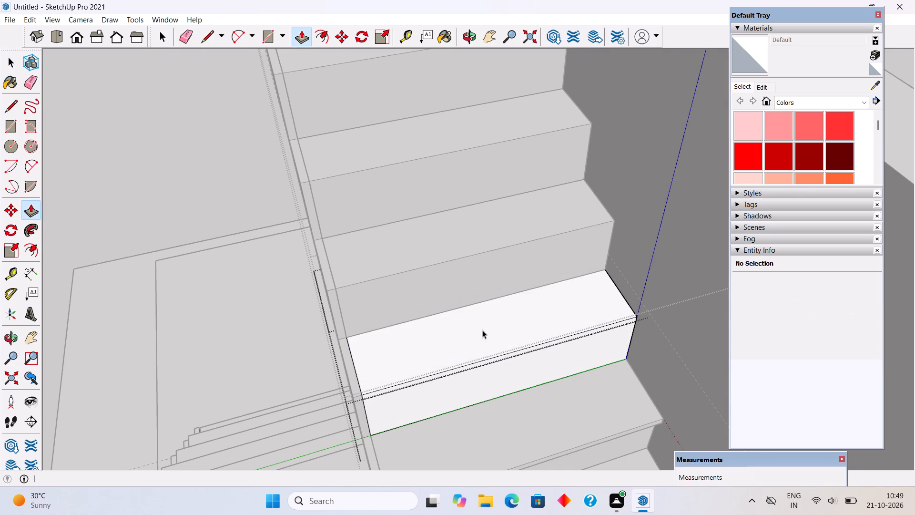
Pull the narrow front strip of the upper flight's second tread outward 1" to form its nosing.
{"action": "scroll", "coordinate": [499, 361], "scroll_direction": "up", "scroll_amount": 5}
{"action": "left_click", "coordinate": [503, 352]}
{"action": "scroll", "coordinate": [506, 356], "scroll_direction": "up", "scroll_amount": 4}
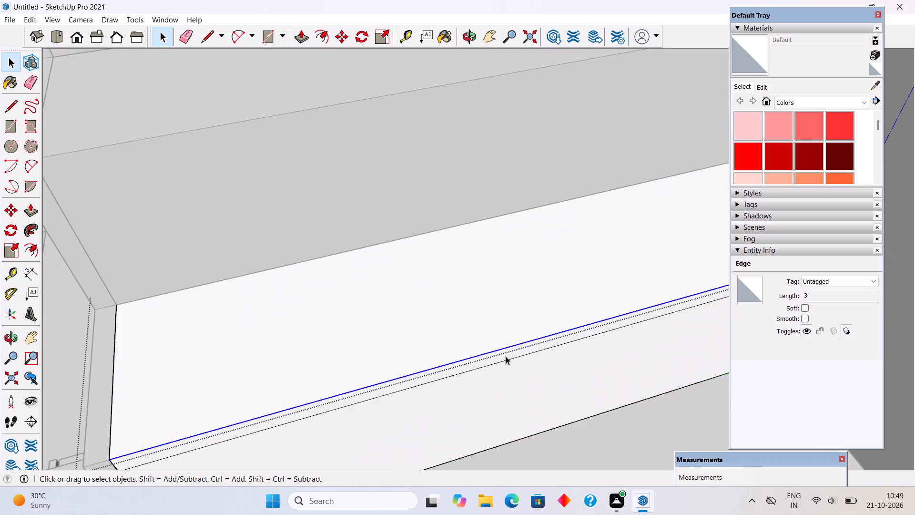
{"action": "scroll", "coordinate": [506, 356], "scroll_direction": "up", "scroll_amount": 1}
{"action": "left_click", "coordinate": [506, 354]}
{"action": "key", "text": "p"}
{"action": "left_click", "coordinate": [506, 354]}
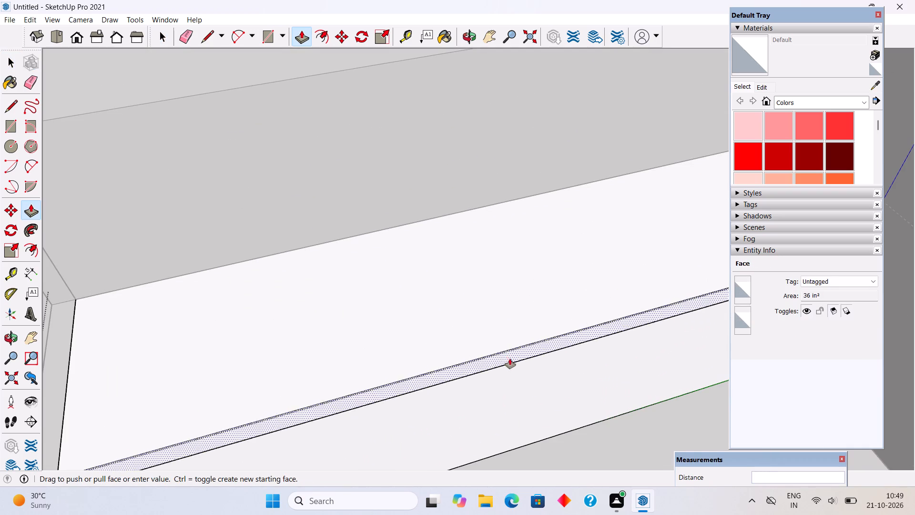
{"action": "type", "text": "1\""}
{"action": "key", "text": "Return"}
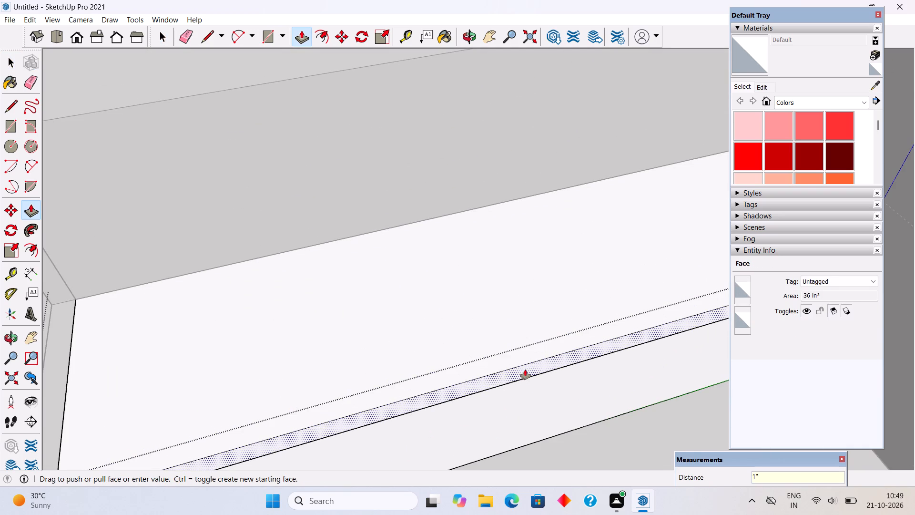
{"action": "key", "text": "space"}
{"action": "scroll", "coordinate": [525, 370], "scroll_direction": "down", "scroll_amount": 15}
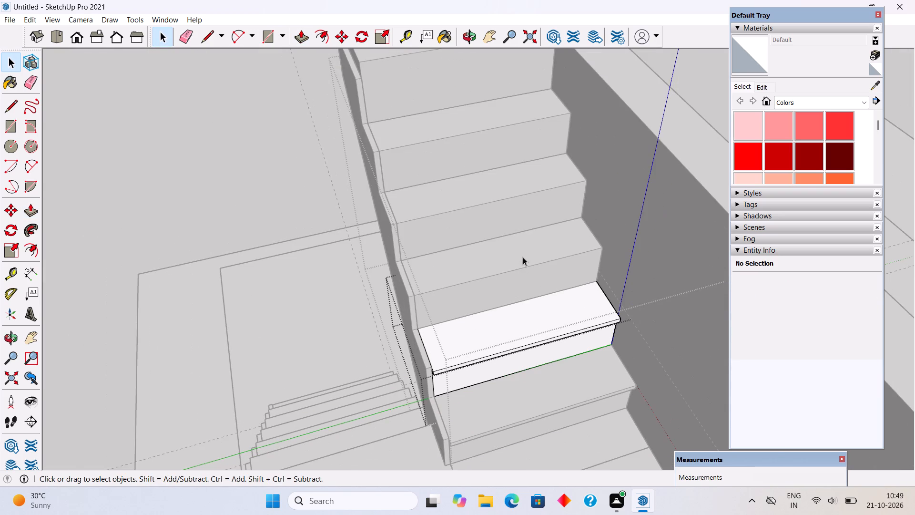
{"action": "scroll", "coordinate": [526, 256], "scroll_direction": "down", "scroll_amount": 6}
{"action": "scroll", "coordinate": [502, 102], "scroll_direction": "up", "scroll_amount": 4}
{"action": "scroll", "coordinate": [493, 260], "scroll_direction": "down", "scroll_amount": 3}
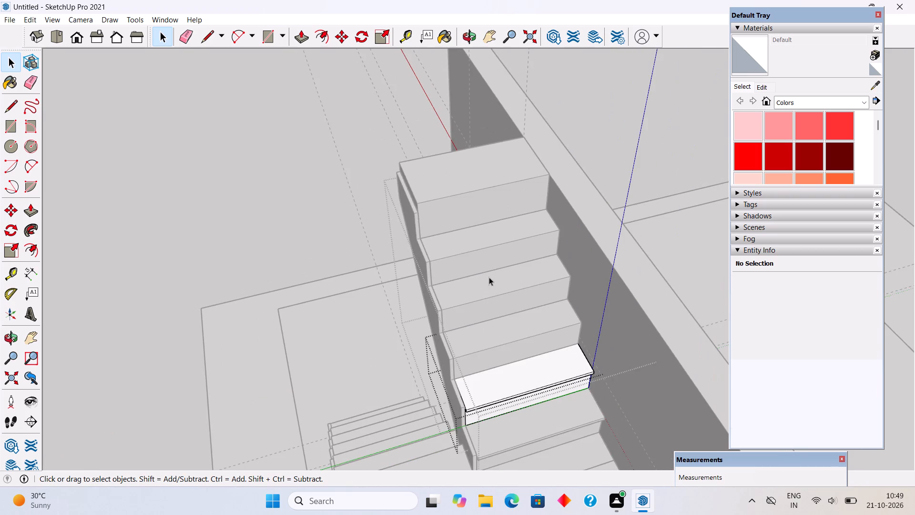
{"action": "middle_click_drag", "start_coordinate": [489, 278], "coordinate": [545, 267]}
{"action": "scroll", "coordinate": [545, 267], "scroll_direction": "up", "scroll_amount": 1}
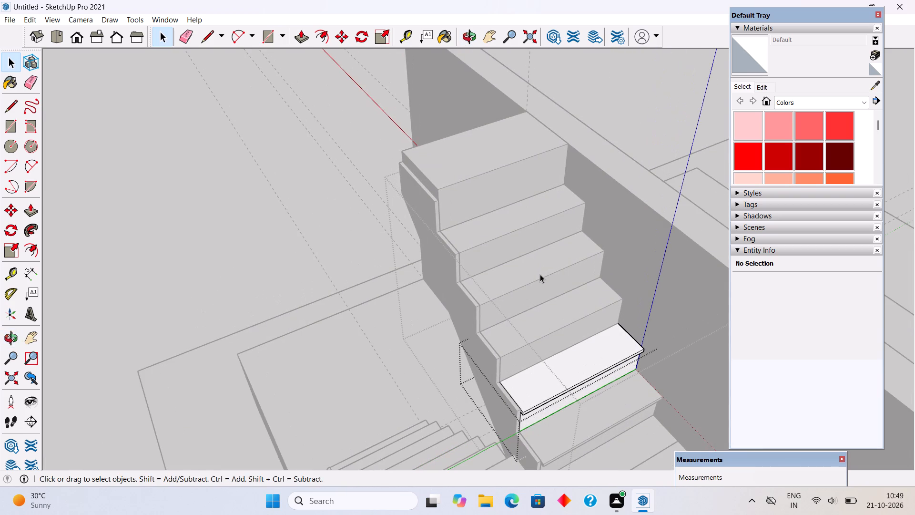
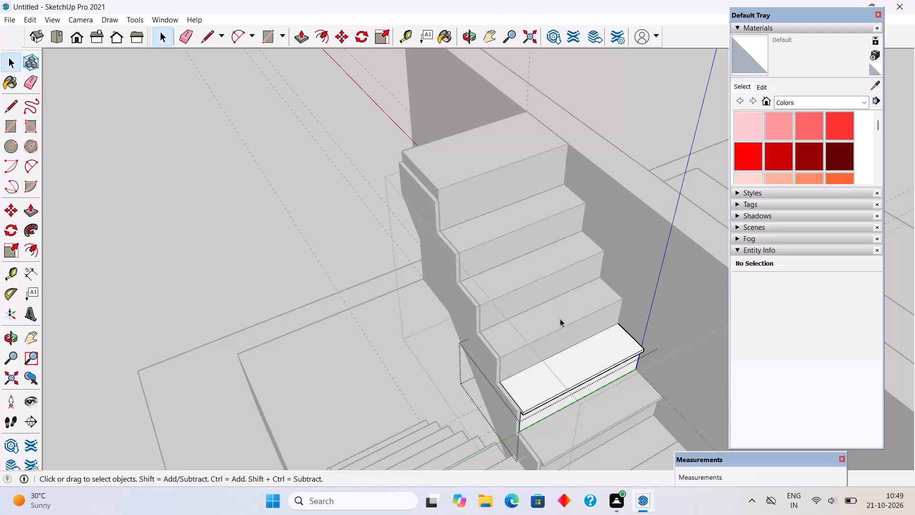
Open the upper flight's third step group above the landing, push its top face down 1", and pull a new starting face up 1".
{"action": "triple_click", "coordinate": [560, 319]}
{"action": "scroll", "coordinate": [560, 319], "scroll_direction": "up", "scroll_amount": 6}
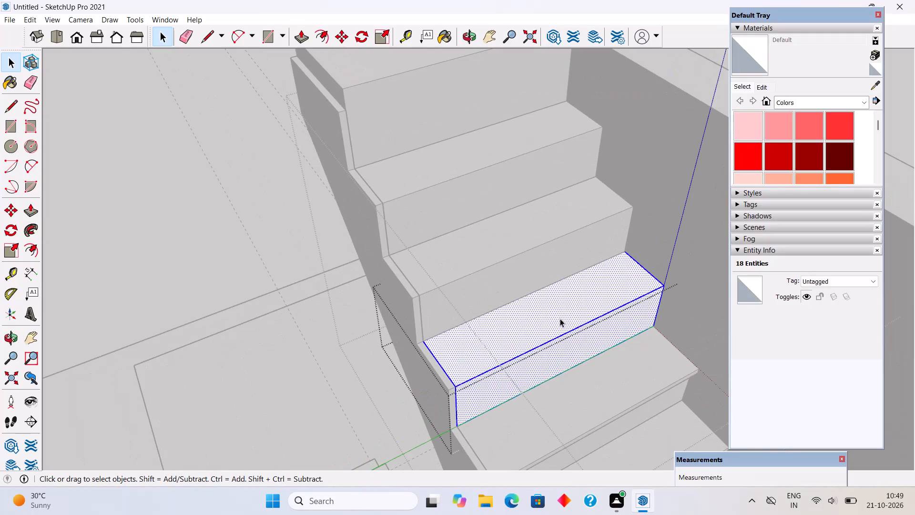
{"action": "key", "text": "p"}
{"action": "left_click", "coordinate": [563, 317]}
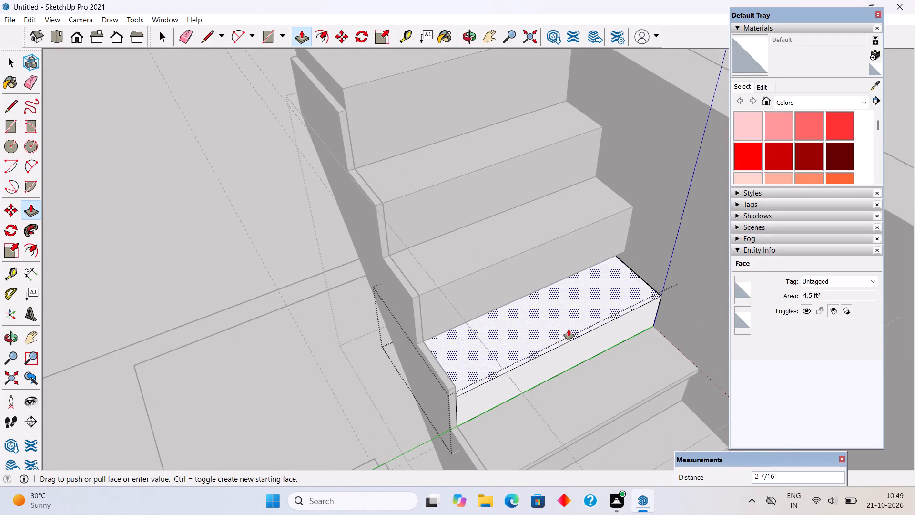
{"action": "type", "text": "1\""}
{"action": "key", "text": "Return"}
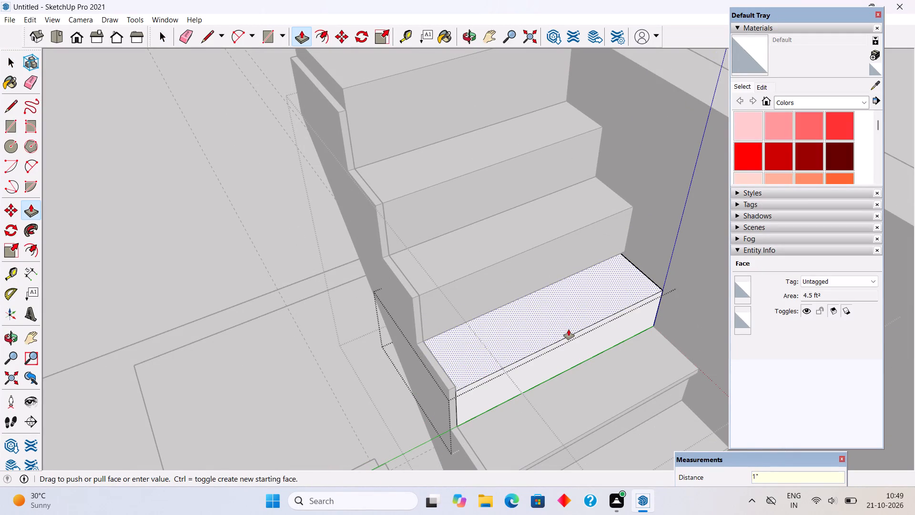
{"action": "left_click", "coordinate": [569, 330]}
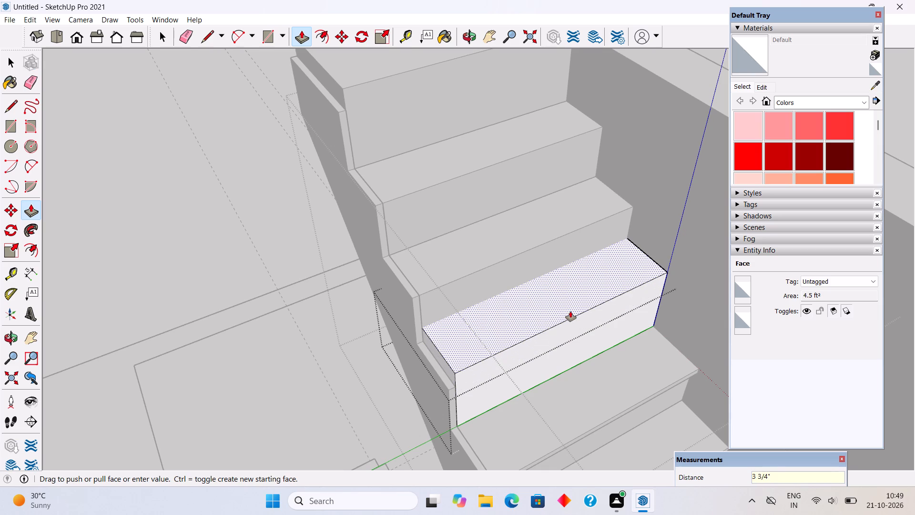
{"action": "key", "text": "space"}
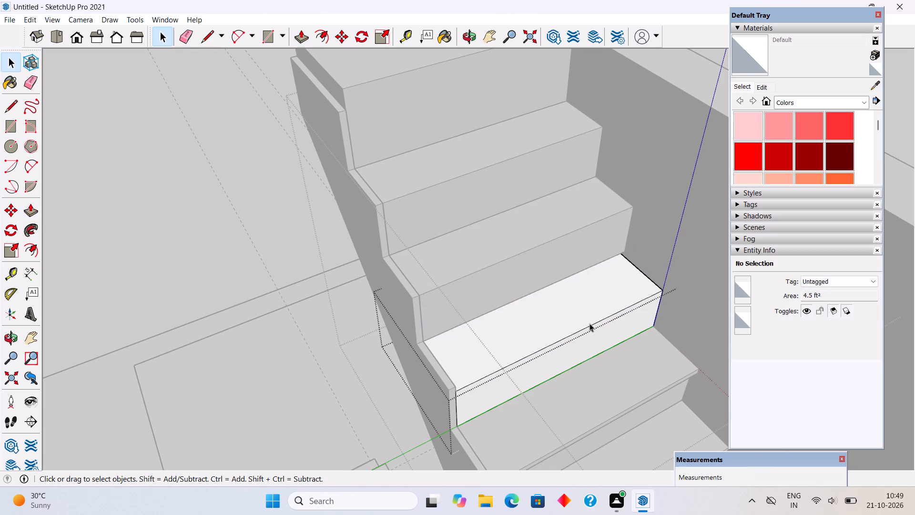
{"action": "left_click", "coordinate": [585, 313]}
{"action": "key", "text": "p"}
{"action": "left_click", "coordinate": [585, 313]}
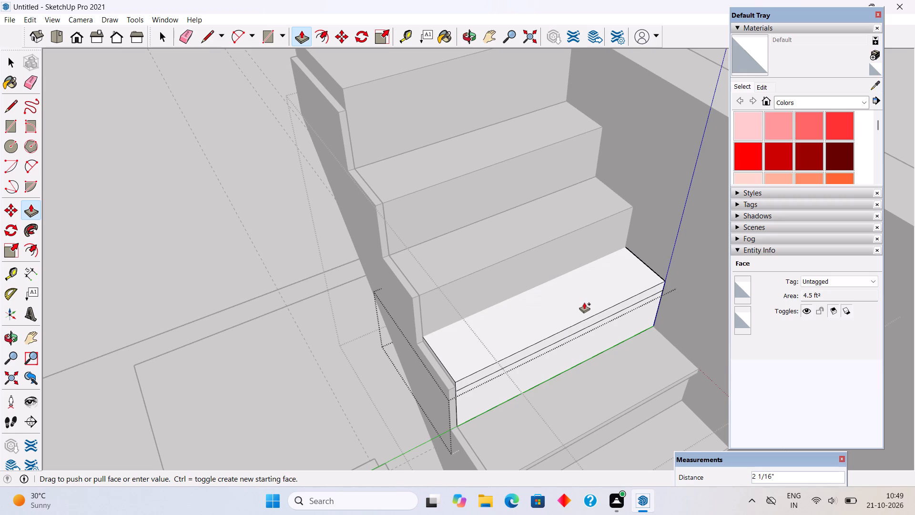
{"action": "type", "text": "1\""}
{"action": "key", "text": "Return"}
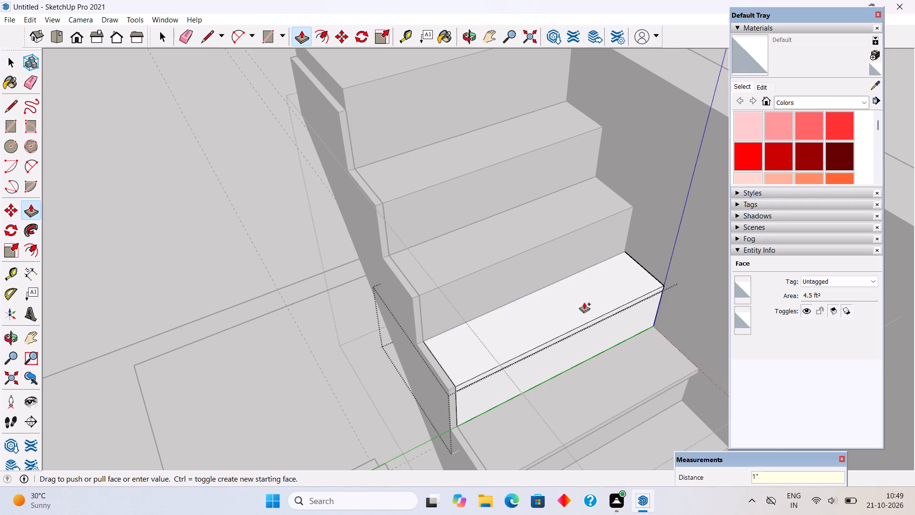
Pull the narrow front strip of the upper flight's third tread outward 1" to form its nosing.
{"action": "scroll", "coordinate": [595, 332], "scroll_direction": "up", "scroll_amount": 5}
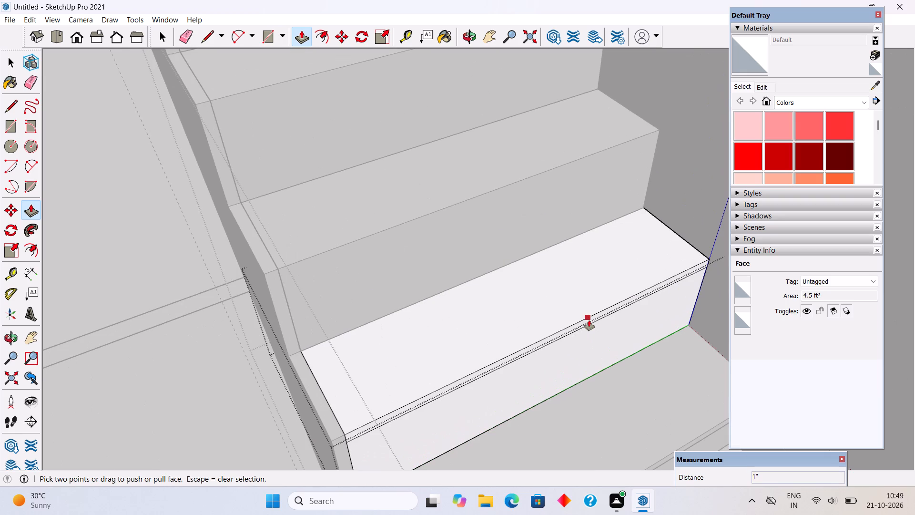
{"action": "key", "text": "space"}
{"action": "left_click", "coordinate": [589, 318]}
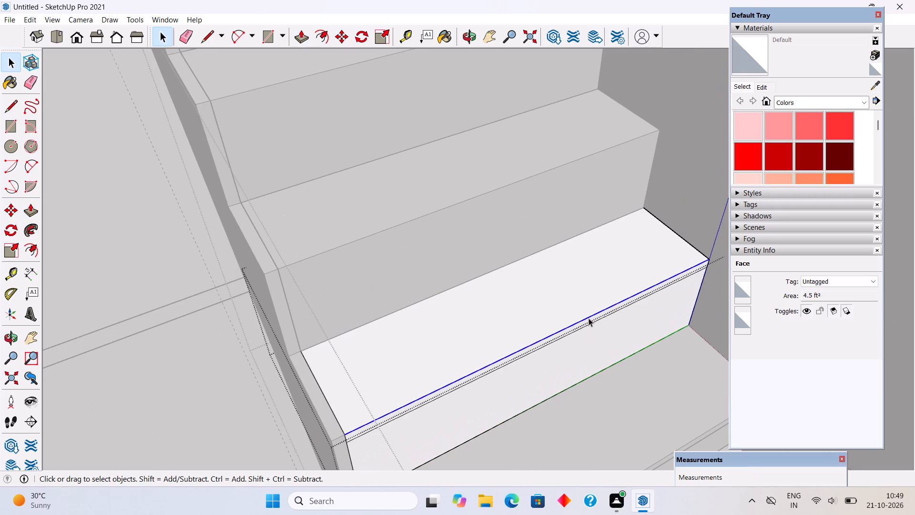
{"action": "scroll", "coordinate": [588, 323], "scroll_direction": "up", "scroll_amount": 6}
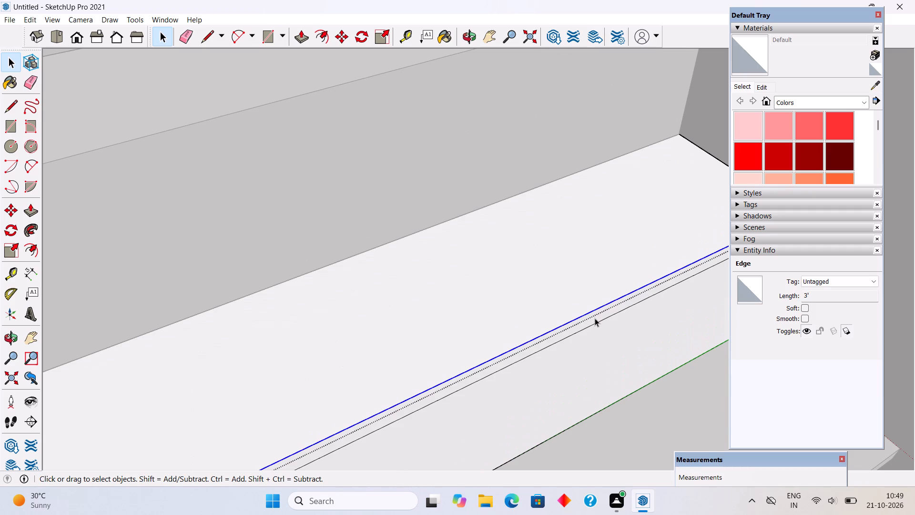
{"action": "left_click", "coordinate": [595, 318]}
{"action": "key", "text": "p"}
{"action": "left_click", "coordinate": [595, 318]}
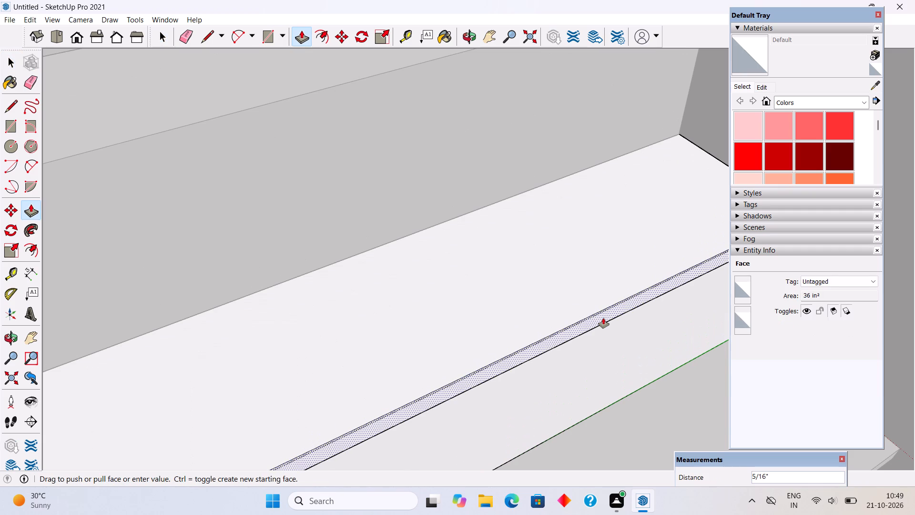
{"action": "key", "text": "1"}
{"action": "key", "text": "shift+quotedbl"}
{"action": "key", "text": "Return"}
{"action": "key", "text": "space"}
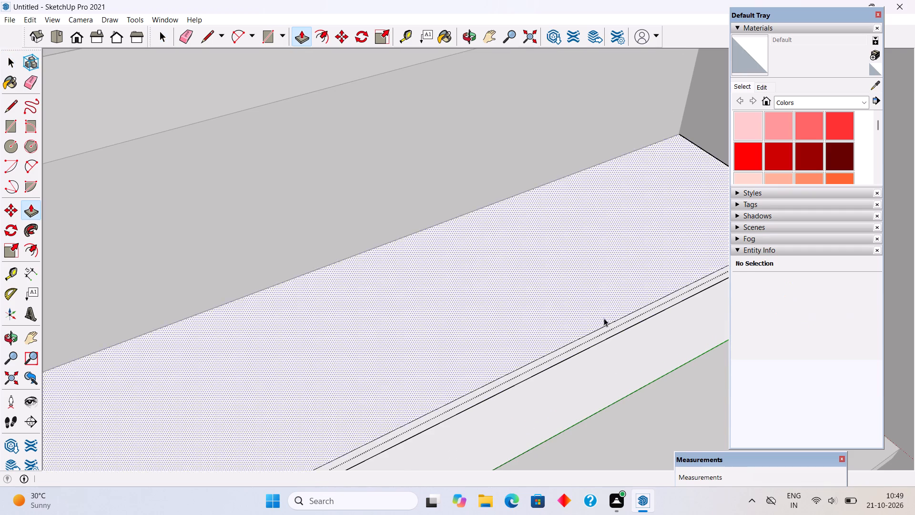
Open the upper flight's fourth step group above the landing, push its top face down 1", and pull a new starting face up 1".
{"action": "scroll", "coordinate": [604, 323], "scroll_direction": "down", "scroll_amount": 8}
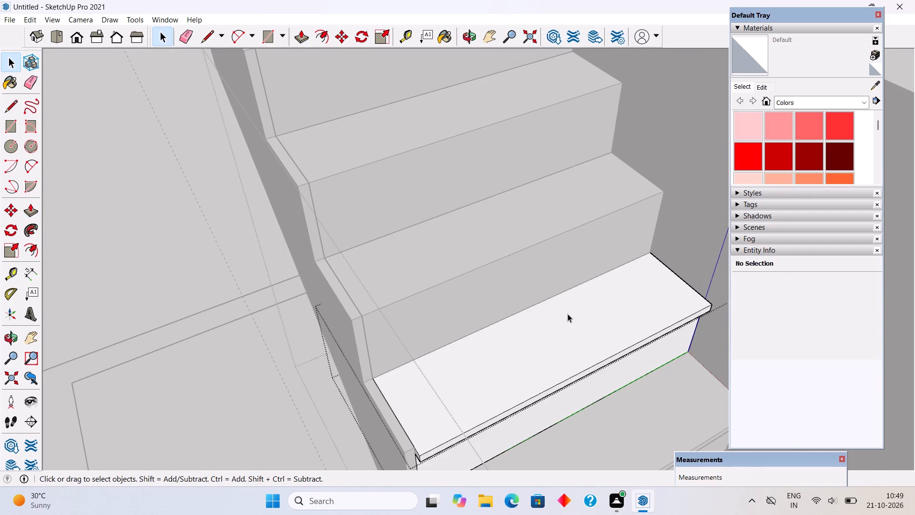
{"action": "scroll", "coordinate": [568, 314], "scroll_direction": "down", "scroll_amount": 2}
{"action": "triple_click", "coordinate": [505, 250]}
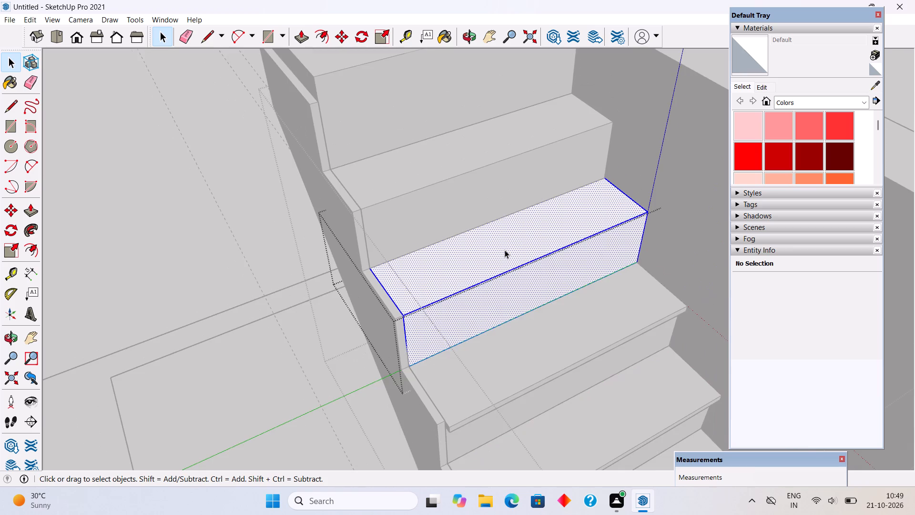
{"action": "scroll", "coordinate": [505, 250], "scroll_direction": "up", "scroll_amount": 5}
{"action": "middle_click_drag", "start_coordinate": [506, 252], "coordinate": [514, 268]}
{"action": "scroll", "coordinate": [517, 259], "scroll_direction": "down", "scroll_amount": 5}
{"action": "middle_click_drag", "start_coordinate": [548, 261], "coordinate": [569, 291]}
{"action": "key", "text": "p"}
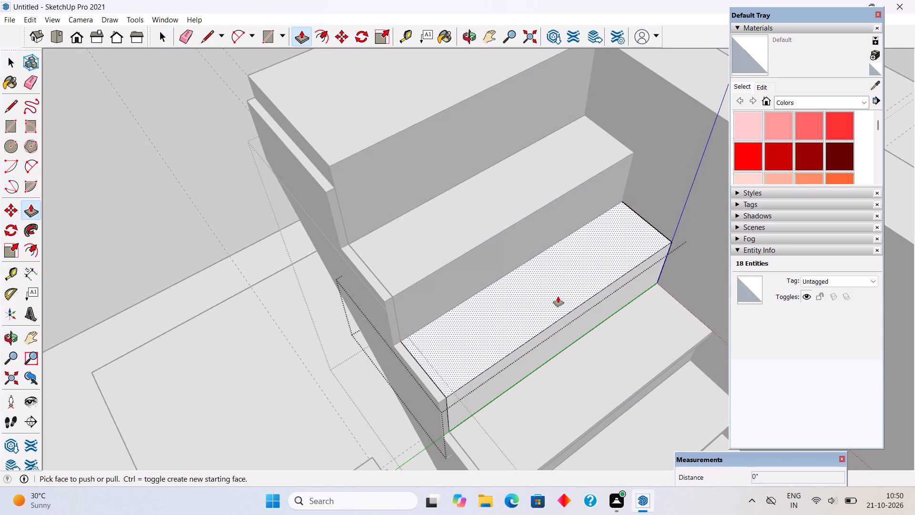
{"action": "left_click", "coordinate": [558, 297]}
{"action": "type", "text": "1\""}
{"action": "key", "text": "Return"}
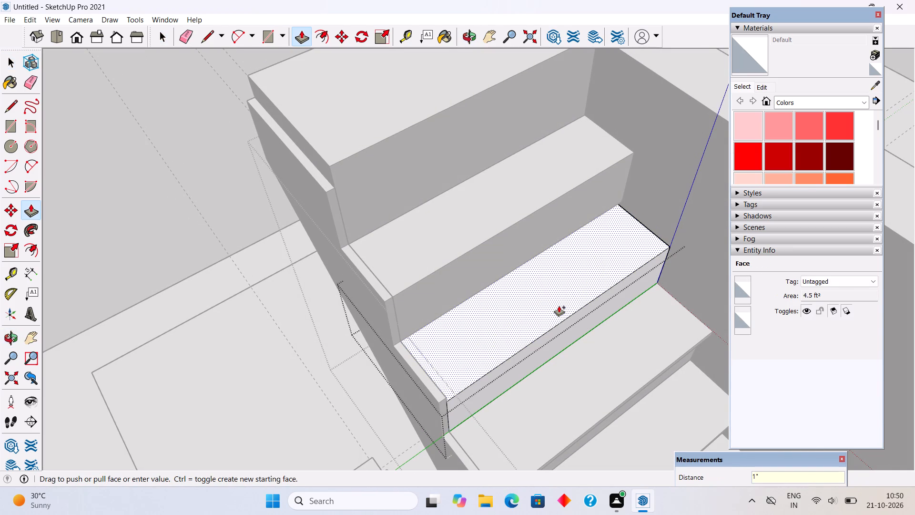
{"action": "left_click", "coordinate": [559, 306]}
{"action": "type", "text": "1\""}
{"action": "key", "text": "Return"}
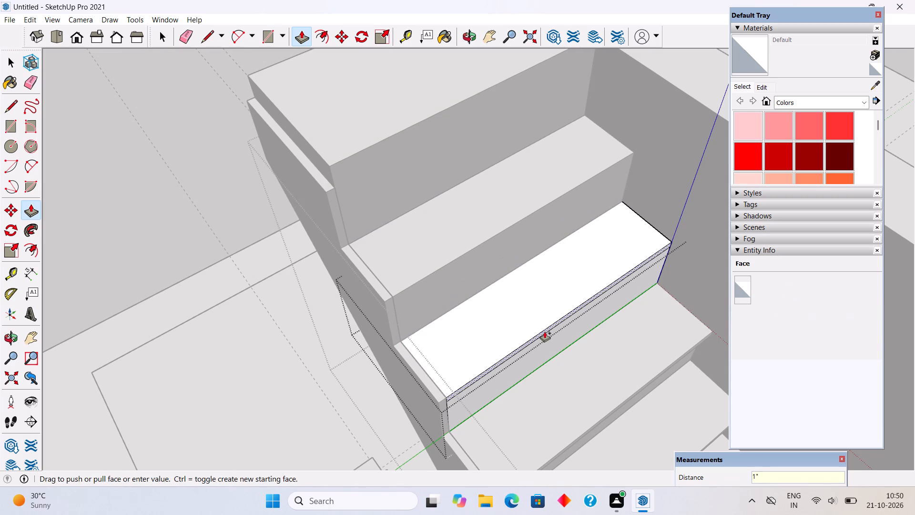
Pull the narrow front strip of the upper flight's fourth tread outward 1" to form its nosing.
{"action": "scroll", "coordinate": [545, 332], "scroll_direction": "up", "scroll_amount": 4, "text": "ctrl"}
{"action": "left_click", "coordinate": [544, 332]}
{"action": "type", "text": "1\""}
{"action": "key", "text": "Return"}
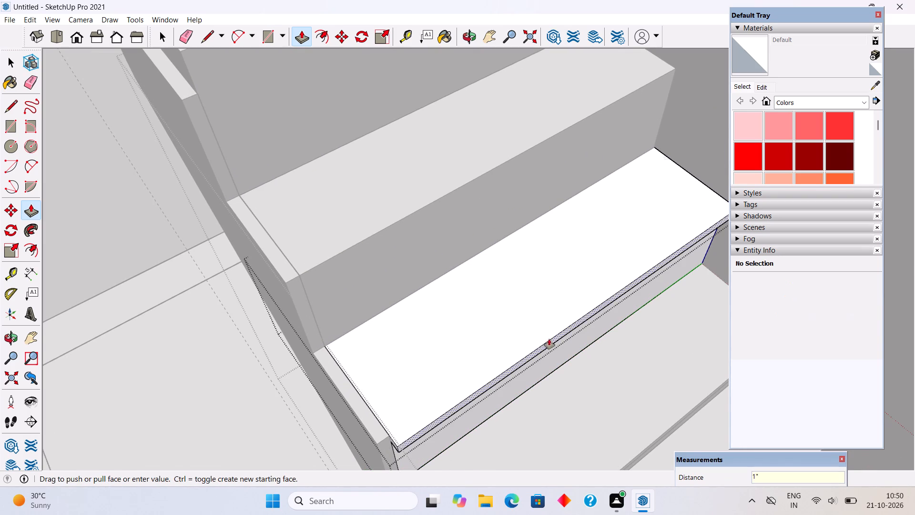
Open the upper flight's fifth step group above the landing, push its top face down 1", and pull a new starting face up 1".
{"action": "scroll", "coordinate": [549, 339], "scroll_direction": "down", "scroll_amount": 6}
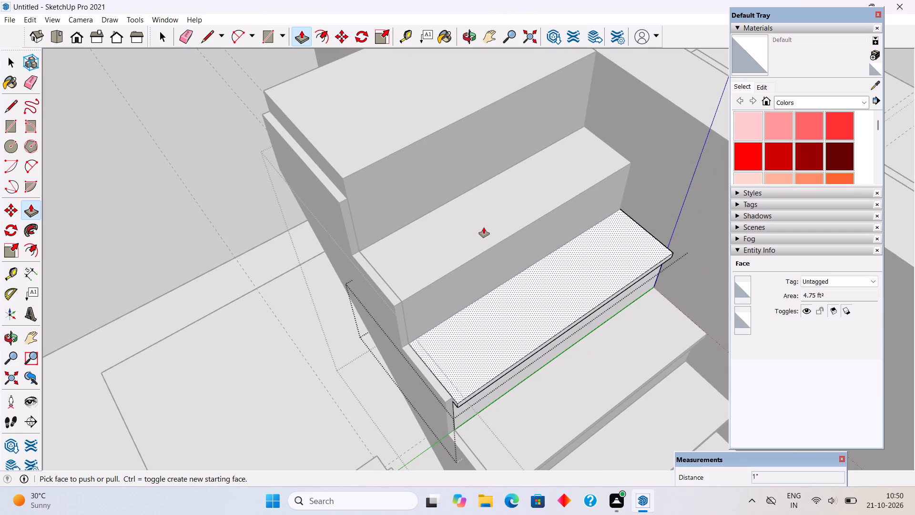
{"action": "key", "text": "space"}
{"action": "scroll", "coordinate": [457, 229], "scroll_direction": "up", "scroll_amount": 4}
{"action": "double_click", "coordinate": [460, 232]}
{"action": "left_click", "coordinate": [460, 232]}
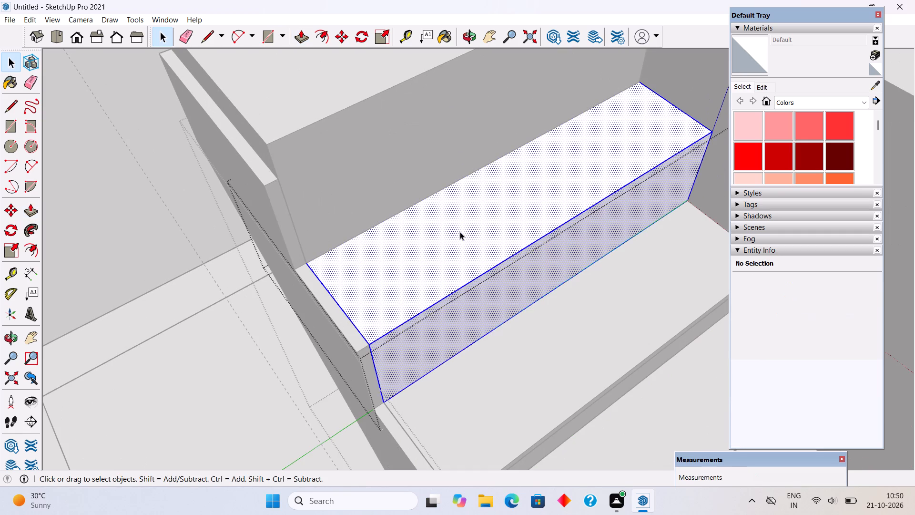
{"action": "key", "text": "p"}
{"action": "left_click", "coordinate": [500, 229]}
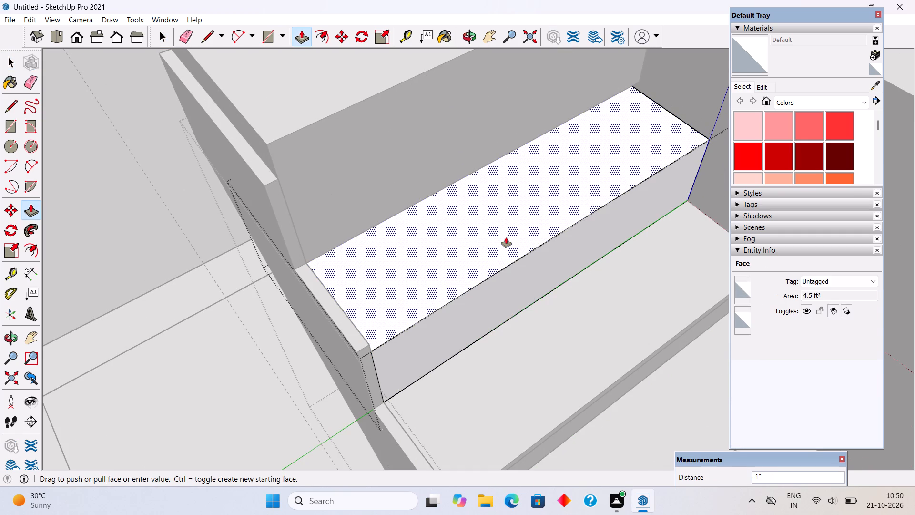
{"action": "type", "text": "1\""}
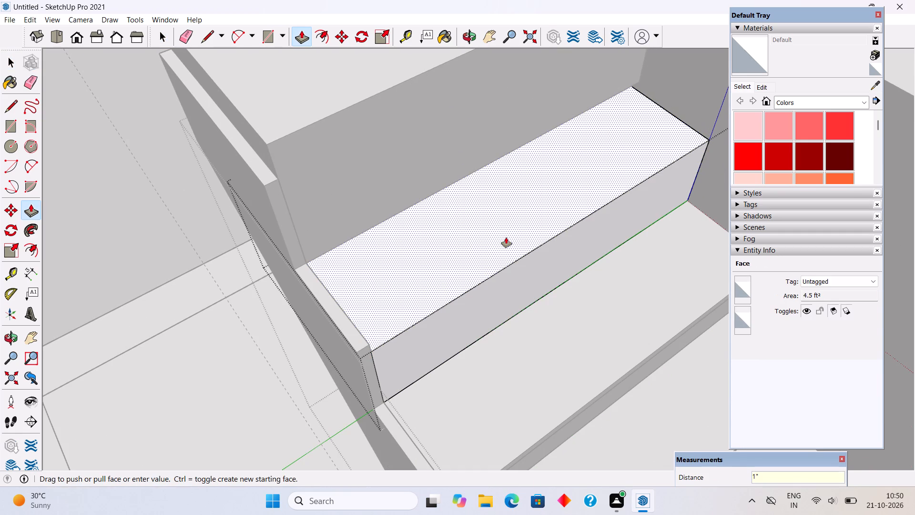
{"action": "key", "text": "Return"}
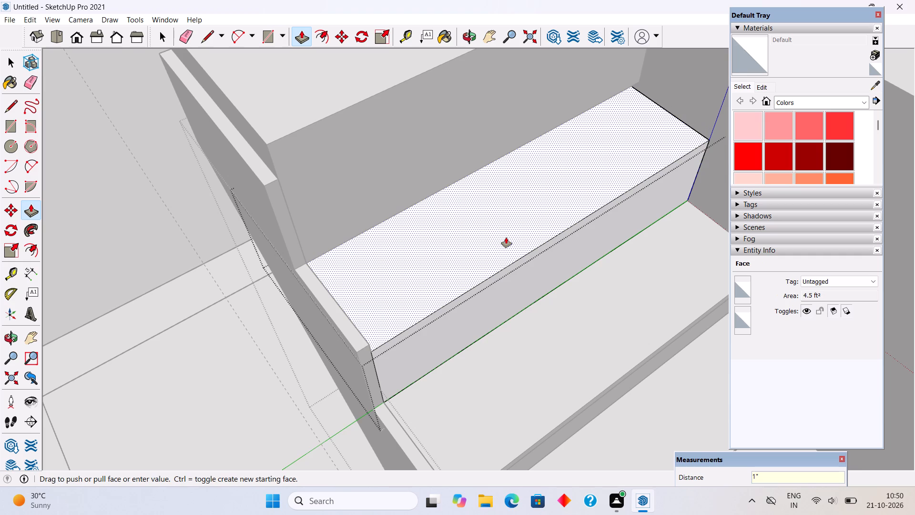
{"action": "left_click", "coordinate": [506, 237], "text": "ctrl"}
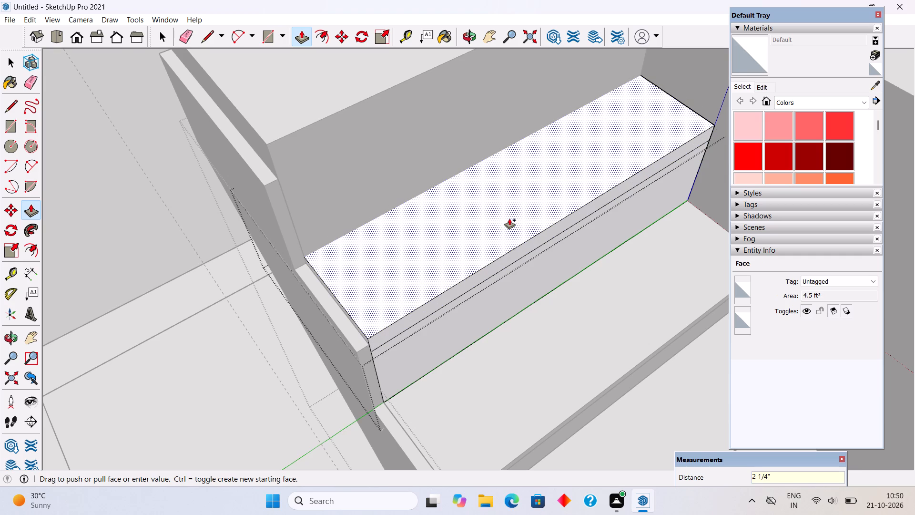
{"action": "type", "text": "1\""}
{"action": "key", "text": "Return"}
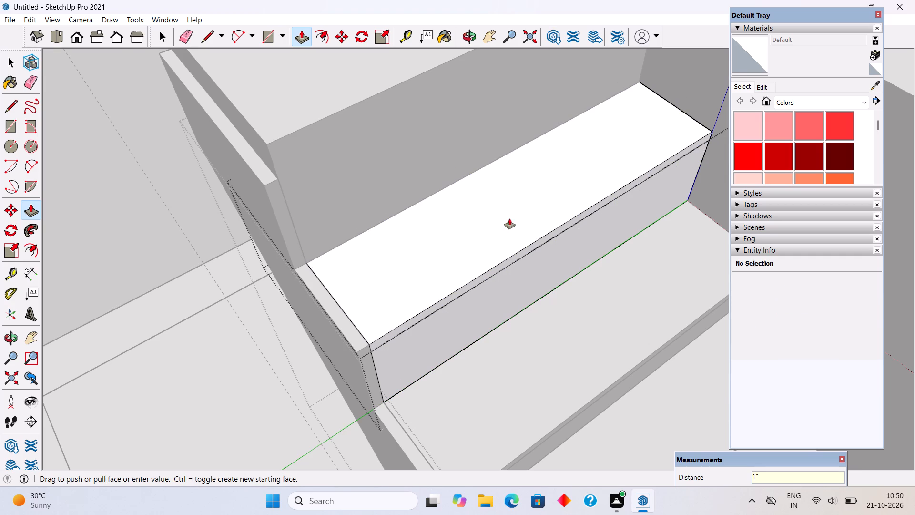
Pull the narrow front strip of the upper flight's fifth tread outward 1" to form its nosing.
{"action": "left_click", "coordinate": [522, 252]}
{"action": "type", "text": "1\""}
{"action": "key", "text": "Return"}
Open the upper flight's topmost step group and push its top face down level with the side panel's top edge.
{"action": "scroll", "coordinate": [534, 265], "scroll_direction": "down", "scroll_amount": 6}
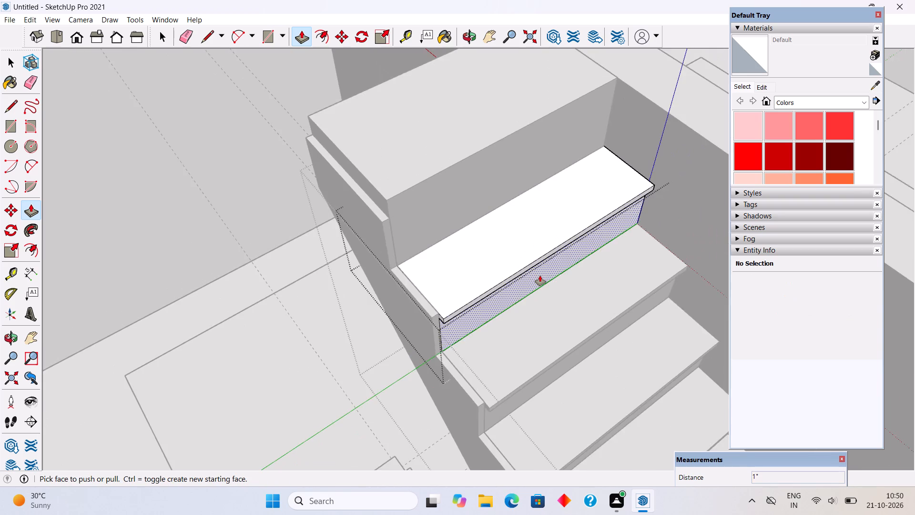
{"action": "scroll", "coordinate": [540, 276], "scroll_direction": "down", "scroll_amount": 3}
{"action": "key", "text": "space"}
{"action": "double_click", "coordinate": [483, 185]}
{"action": "middle_click_drag", "start_coordinate": [533, 154], "coordinate": [545, 146]}
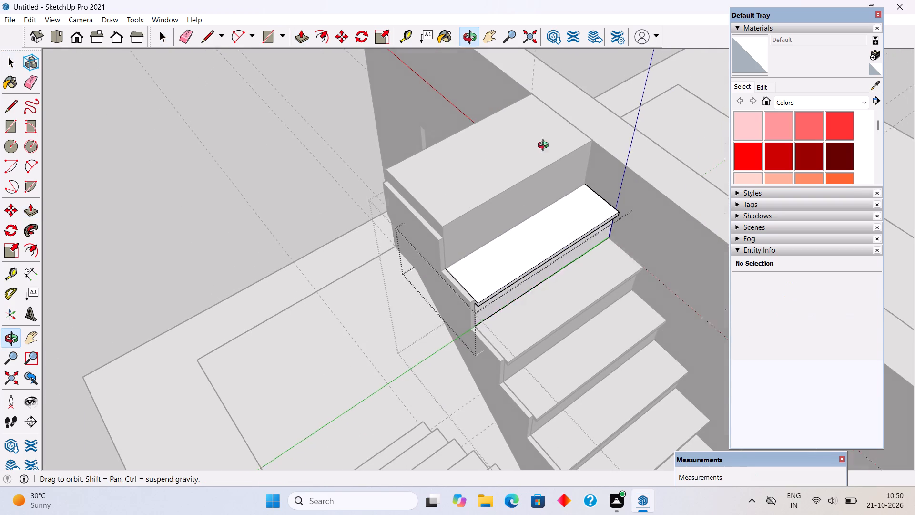
{"action": "middle_click_drag", "start_coordinate": [545, 146], "coordinate": [617, 103]}
{"action": "scroll", "coordinate": [492, 122], "scroll_direction": "up", "scroll_amount": 5}
{"action": "middle_click_drag", "start_coordinate": [479, 171], "coordinate": [347, 82]}
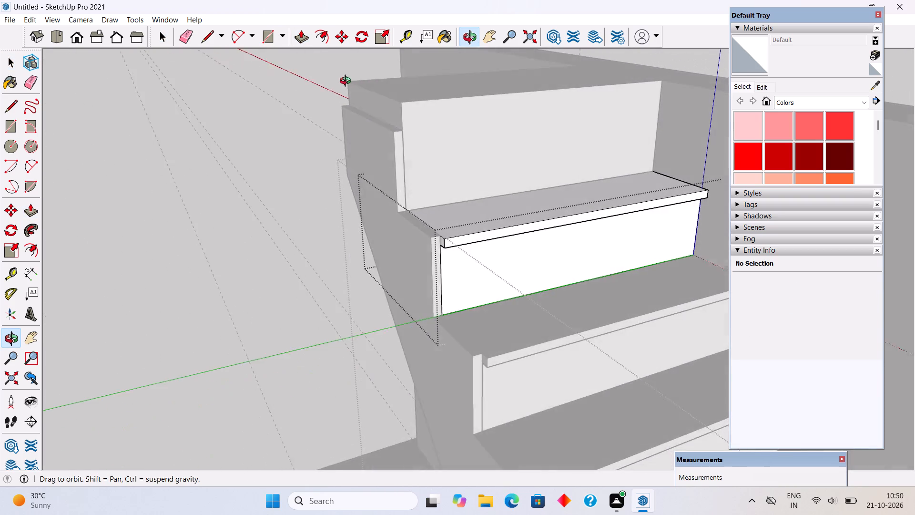
{"action": "middle_click_drag", "start_coordinate": [347, 82], "coordinate": [356, 114]}
{"action": "scroll", "coordinate": [364, 127], "scroll_direction": "up", "scroll_amount": 1}
{"action": "triple_click", "coordinate": [488, 119]}
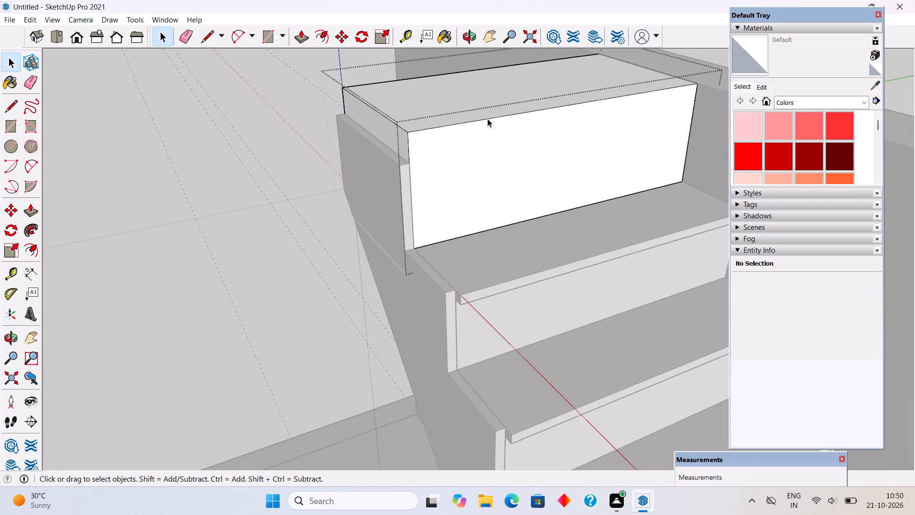
{"action": "key", "text": "p"}
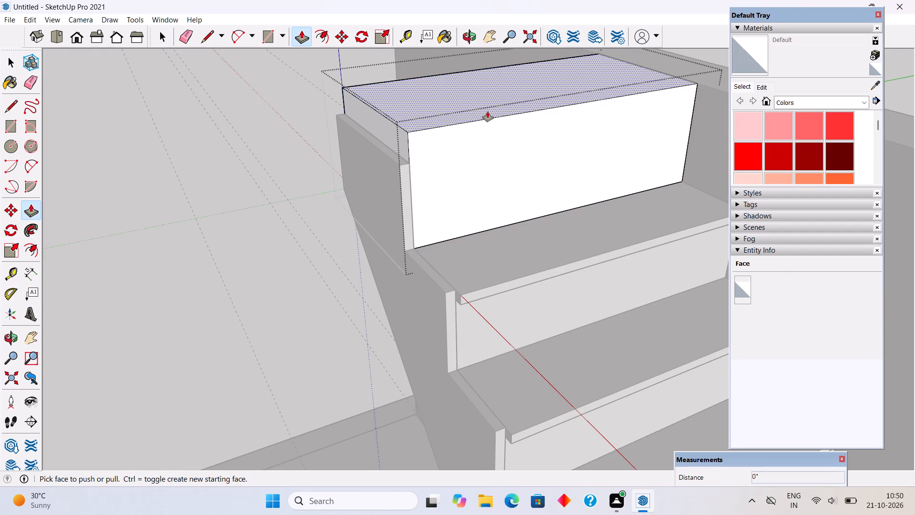
{"action": "left_click", "coordinate": [488, 112]}
{"action": "left_click", "coordinate": [404, 166]}
Push the topmost step's top face down another 1" and pull a new starting face up 1".
{"action": "left_click", "coordinate": [462, 115]}
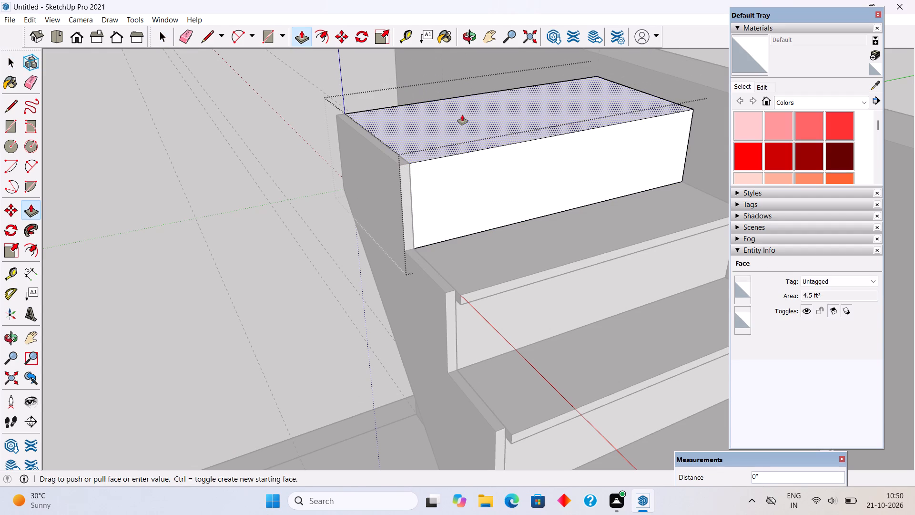
{"action": "type", "text": "1\""}
{"action": "key", "text": "Return"}
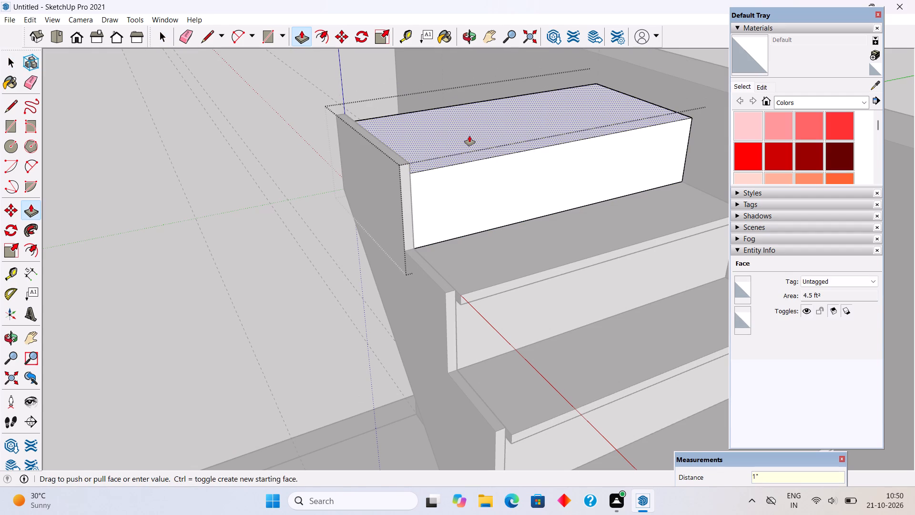
{"action": "left_click", "coordinate": [469, 136]}
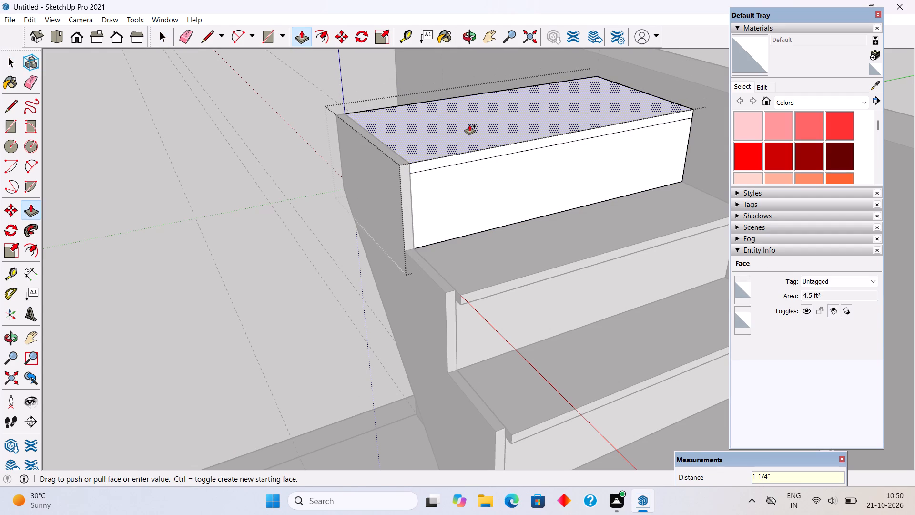
{"action": "type", "text": "1\""}
{"action": "key", "text": "Return"}
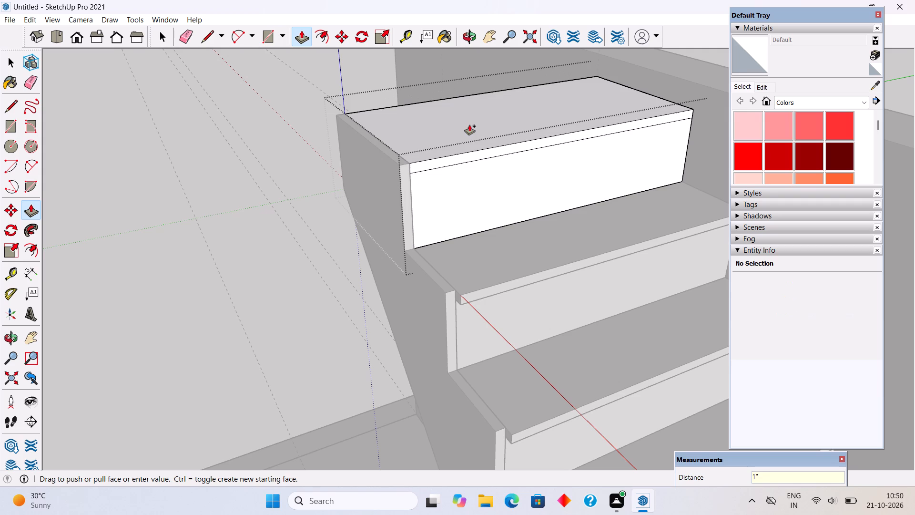
Pull the narrow front strip of the upper flight's topmost tread outward 1" to form its nosing, and close the group.
{"action": "left_click", "coordinate": [473, 154]}
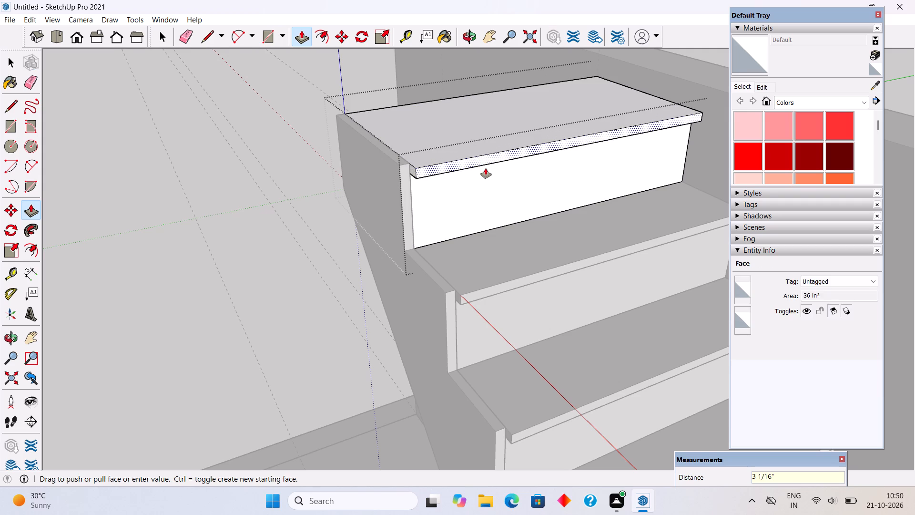
{"action": "type", "text": "1\""}
{"action": "key", "text": "Return"}
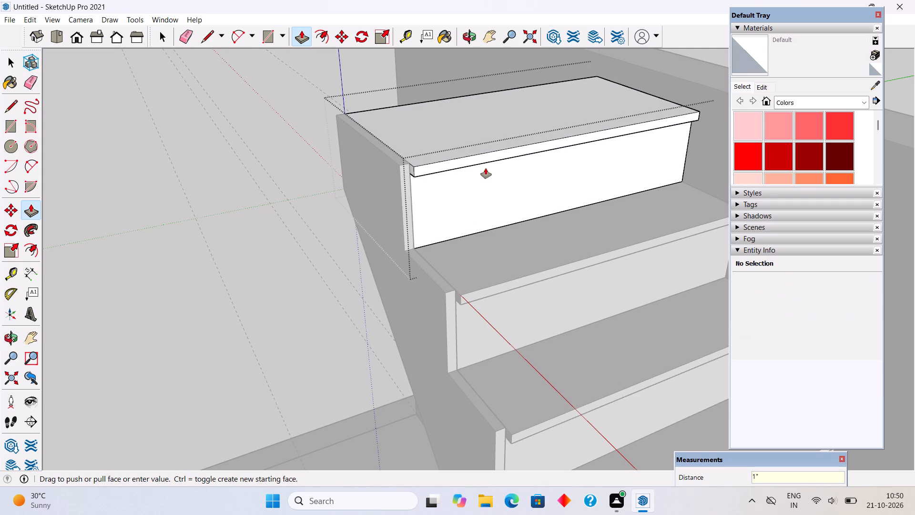
{"action": "key", "text": "space"}
{"action": "scroll", "coordinate": [482, 176], "scroll_direction": "down", "scroll_amount": 16}
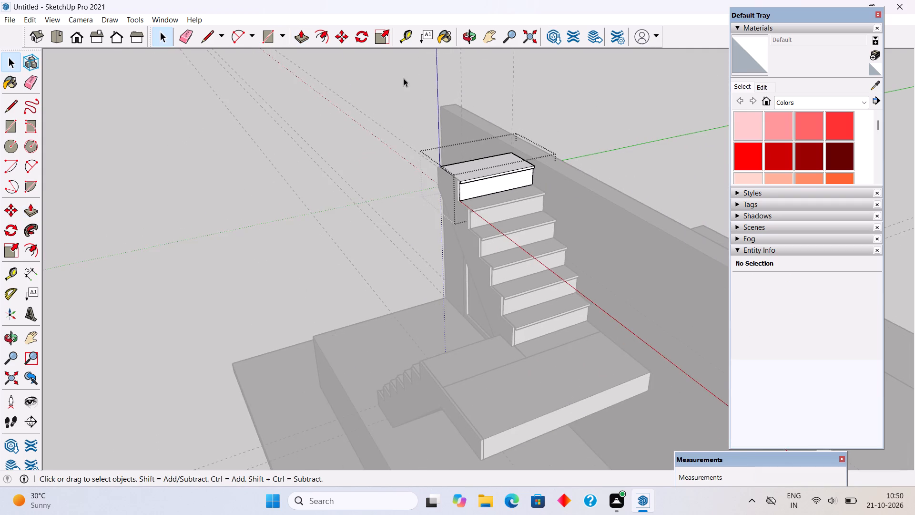
{"action": "left_click", "coordinate": [404, 78]}
Examine both flights from several sides, checking how the upper flight's treads meet the side panel's stepped edge.
{"action": "middle_click_drag", "start_coordinate": [456, 160], "coordinate": [541, 81]}
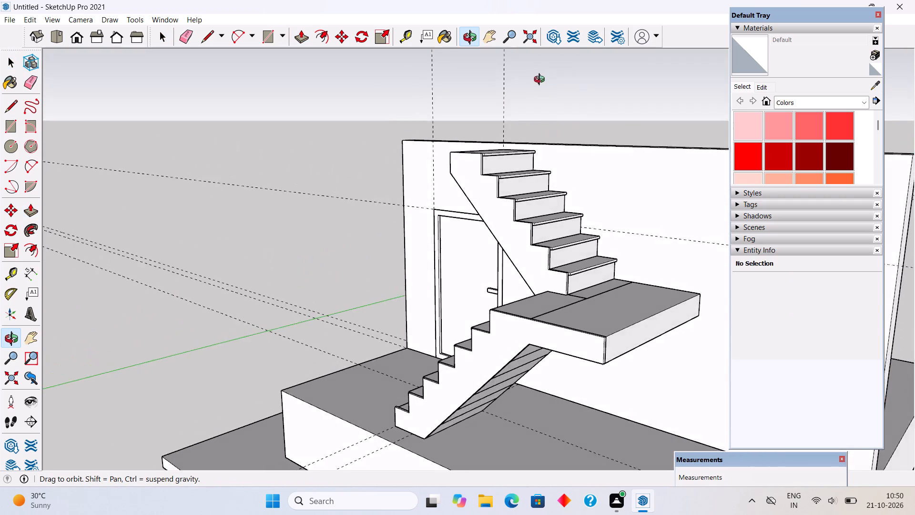
{"action": "middle_click_drag", "start_coordinate": [541, 81], "coordinate": [418, 174]}
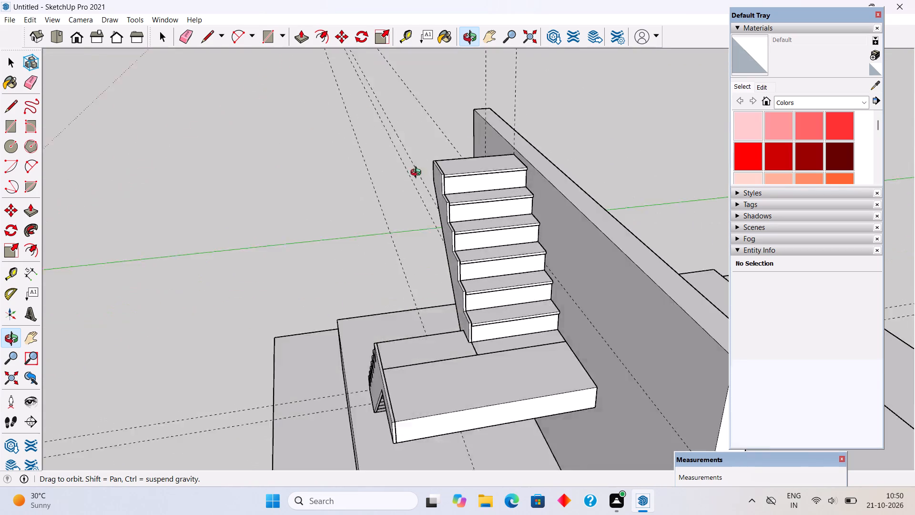
{"action": "middle_click_drag", "start_coordinate": [418, 174], "coordinate": [617, 192]}
{"action": "middle_click_drag", "start_coordinate": [508, 284], "coordinate": [680, 199]}
{"action": "middle_click_drag", "start_coordinate": [488, 337], "coordinate": [510, 305]}
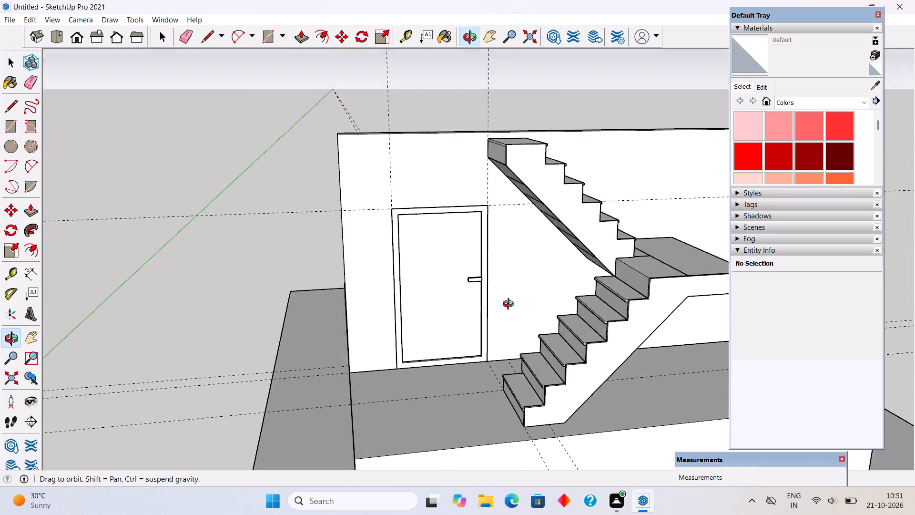
{"action": "middle_click_drag", "start_coordinate": [510, 305], "coordinate": [441, 287]}
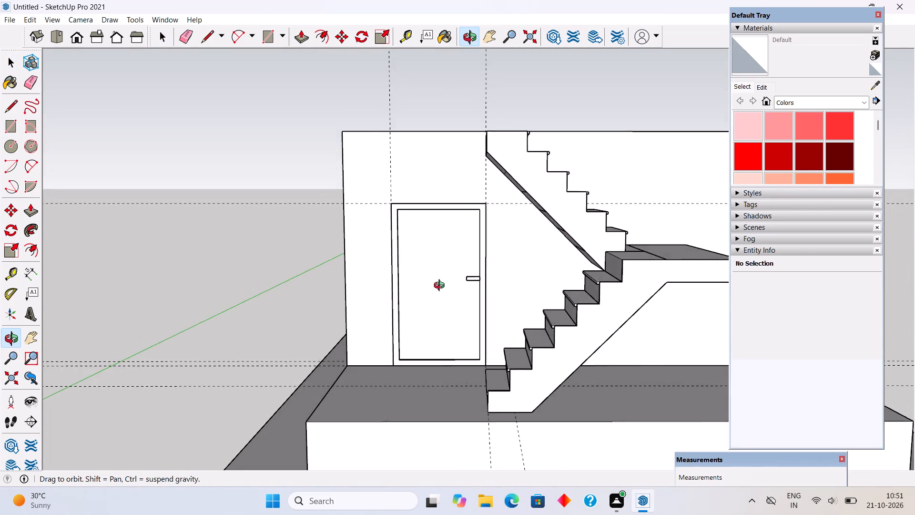
{"action": "middle_click_drag", "start_coordinate": [441, 287], "coordinate": [422, 327]}
{"action": "scroll", "coordinate": [440, 306], "scroll_direction": "up", "scroll_amount": 1}
{"action": "scroll", "coordinate": [542, 204], "scroll_direction": "up", "scroll_amount": 7}
{"action": "scroll", "coordinate": [623, 147], "scroll_direction": "up", "scroll_amount": 4}
{"action": "middle_click_drag", "start_coordinate": [620, 139], "coordinate": [528, 130]}
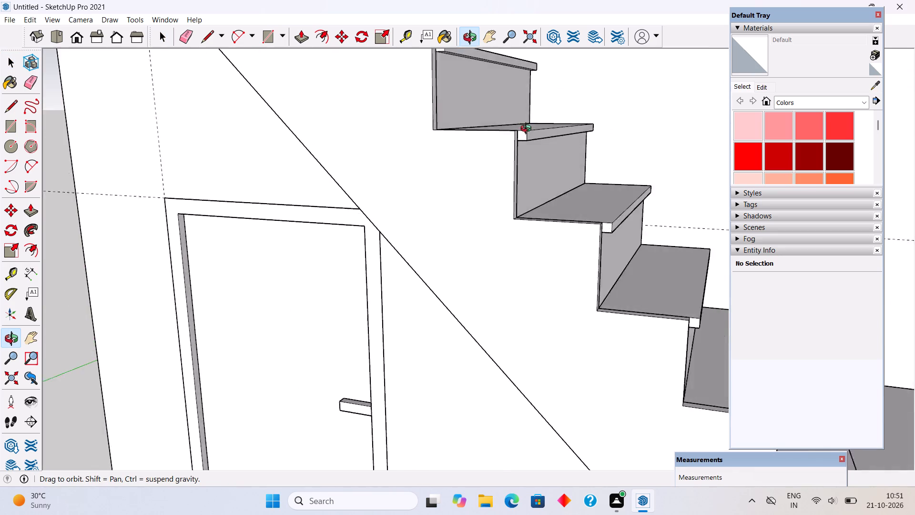
{"action": "middle_click_drag", "start_coordinate": [528, 130], "coordinate": [510, 266]}
{"action": "scroll", "coordinate": [501, 259], "scroll_direction": "down", "scroll_amount": 1}
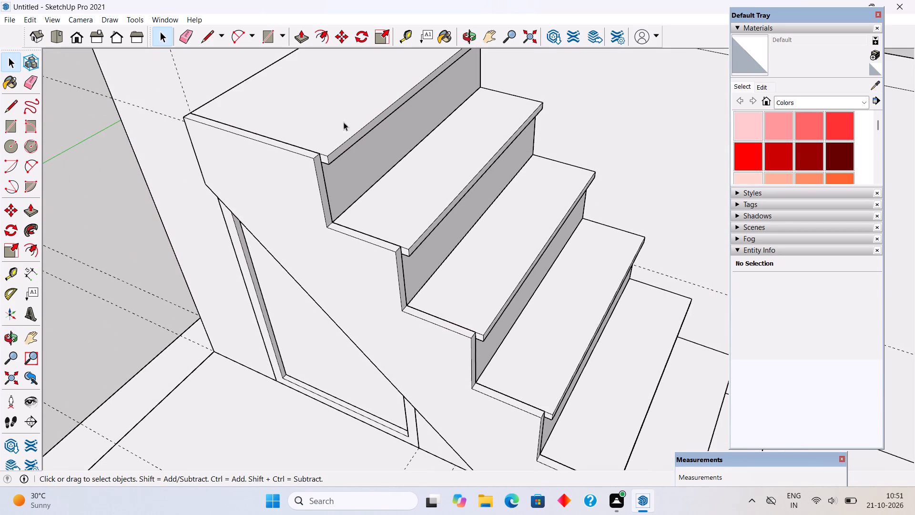
Open the upper flight's topmost step group and pull its tread's top face up 0.5".
{"action": "left_click", "coordinate": [335, 112]}
{"action": "double_click", "coordinate": [335, 112]}
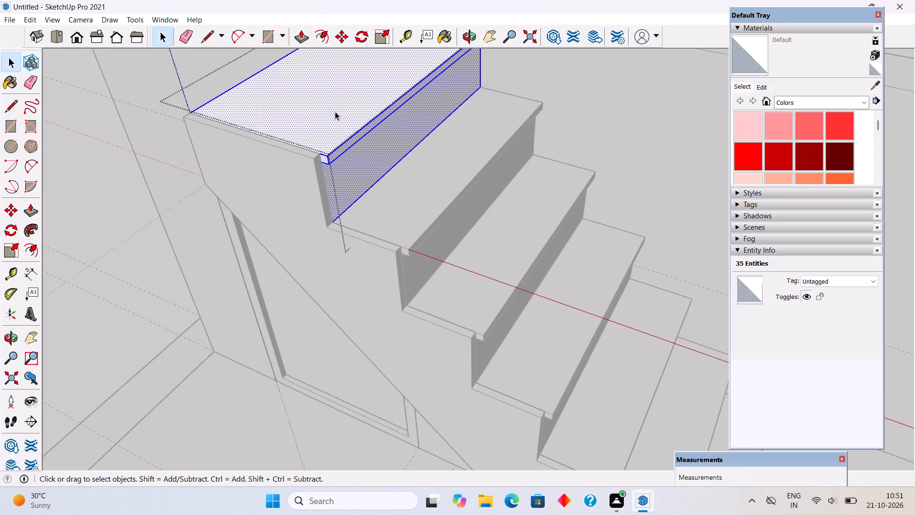
{"action": "key", "text": "p"}
{"action": "left_click", "coordinate": [335, 112]}
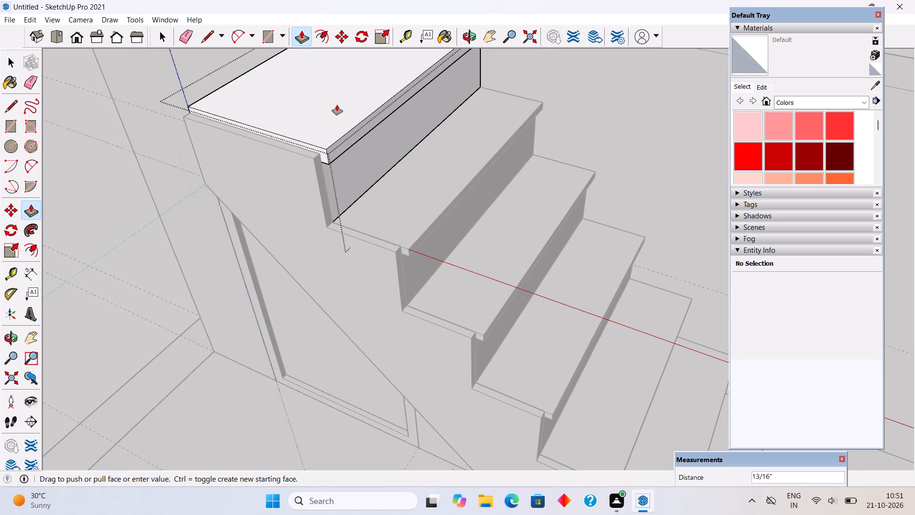
{"action": "type", "text": ".5\""}
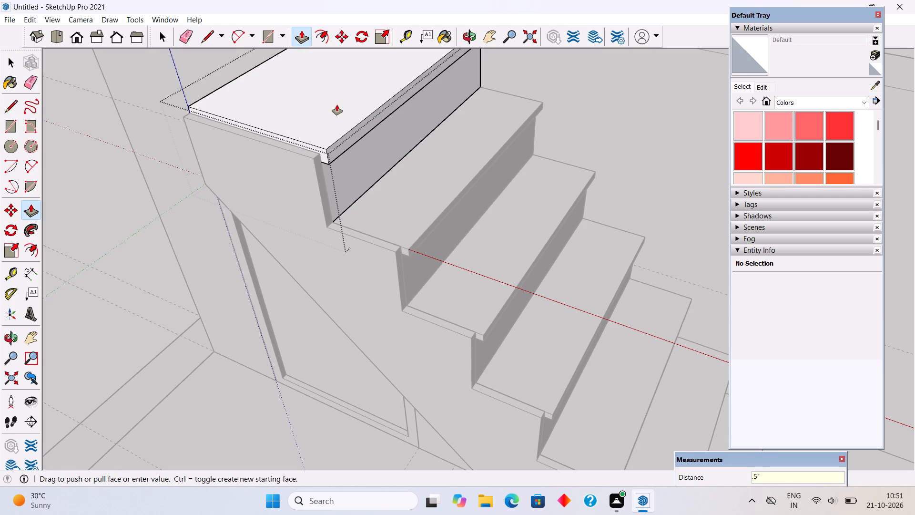
{"action": "key", "text": "Return"}
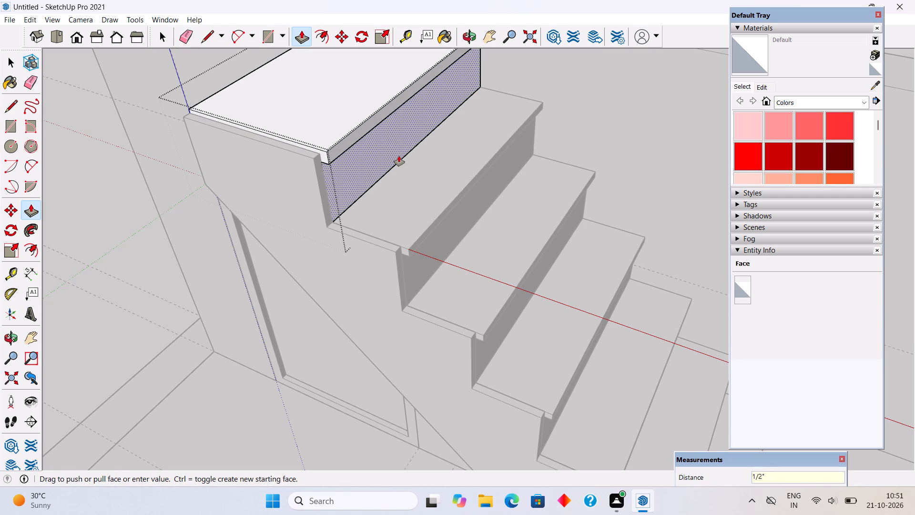
{"action": "key", "text": "space"}
Open the upper flight's fifth step group, just below the topmost step, and pull its tread's top face up 0.5".
{"action": "triple_click", "coordinate": [427, 193]}
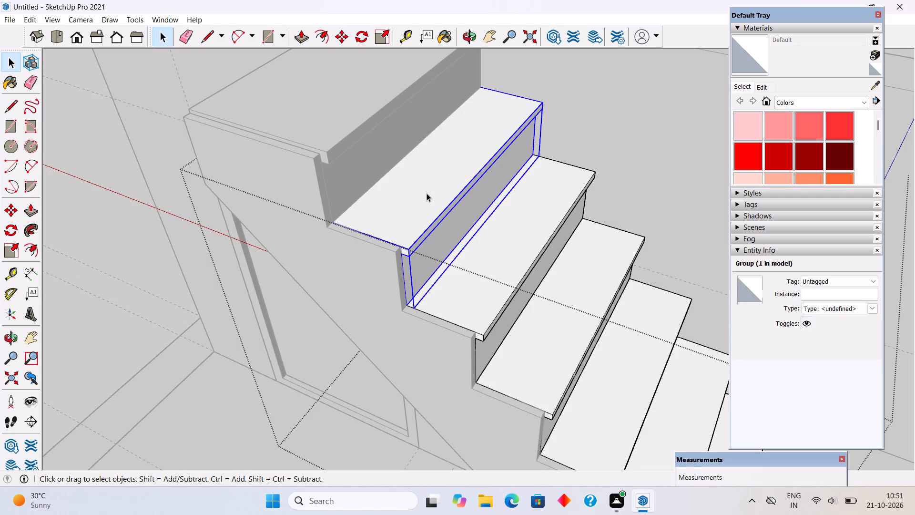
{"action": "left_click", "coordinate": [427, 193]}
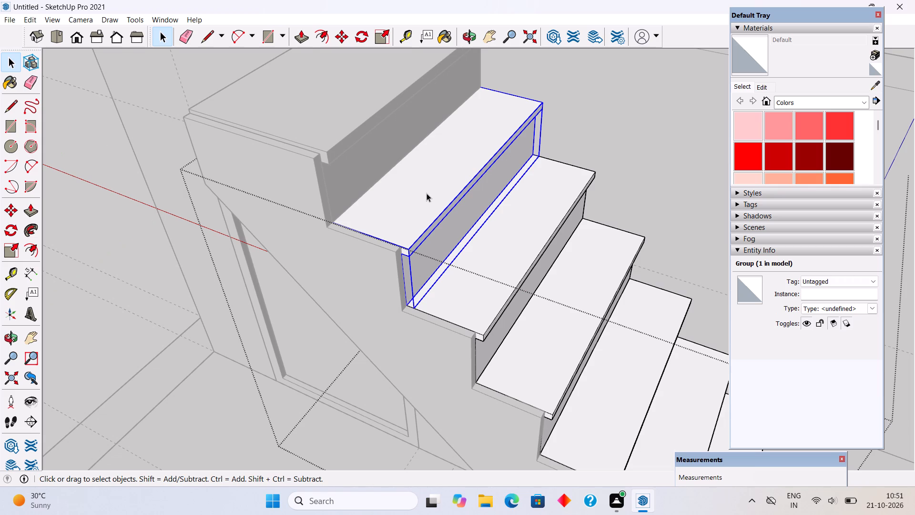
{"action": "left_click", "coordinate": [427, 193]}
{"action": "left_click", "coordinate": [442, 236]}
{"action": "double_click", "coordinate": [433, 196]}
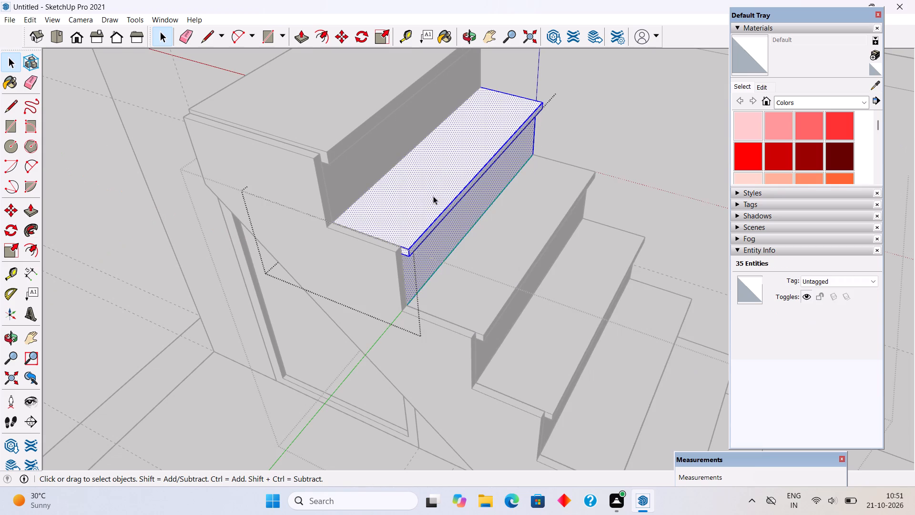
{"action": "key", "text": "p"}
{"action": "left_click", "coordinate": [434, 206]}
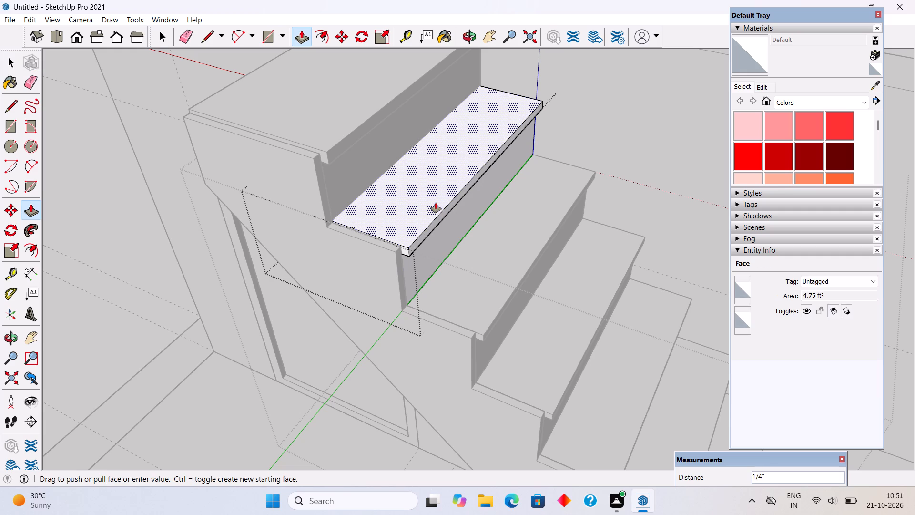
{"action": "type", "text": ".5\""}
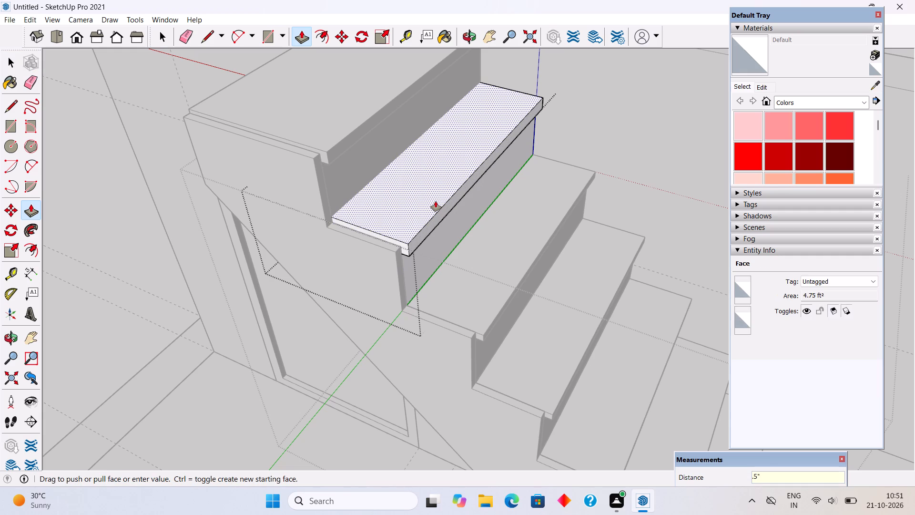
{"action": "key", "text": "Return"}
{"action": "key", "text": "space"}
Open the upper flight's fourth step group above the landing and pull its tread's top face up 0.5".
{"action": "double_click", "coordinate": [461, 281]}
{"action": "double_click", "coordinate": [468, 302]}
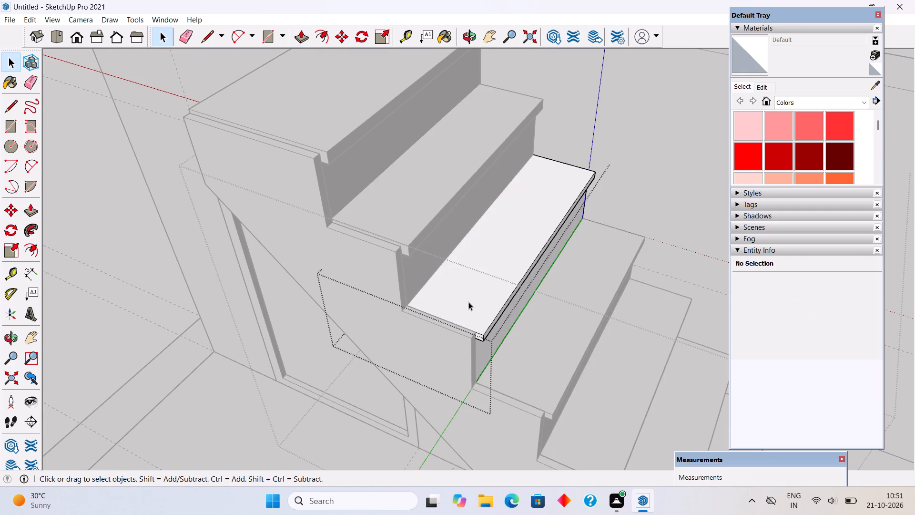
{"action": "left_click", "coordinate": [468, 302]}
{"action": "key", "text": "p"}
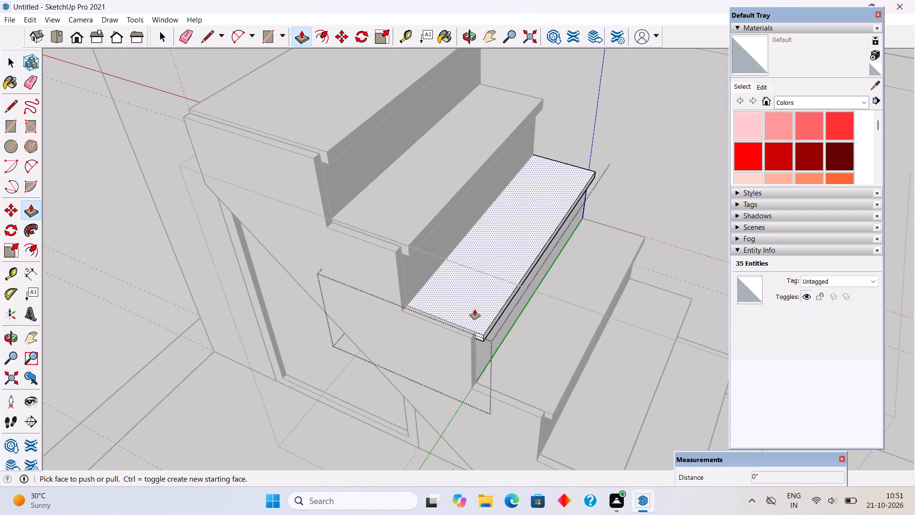
{"action": "left_click", "coordinate": [475, 309]}
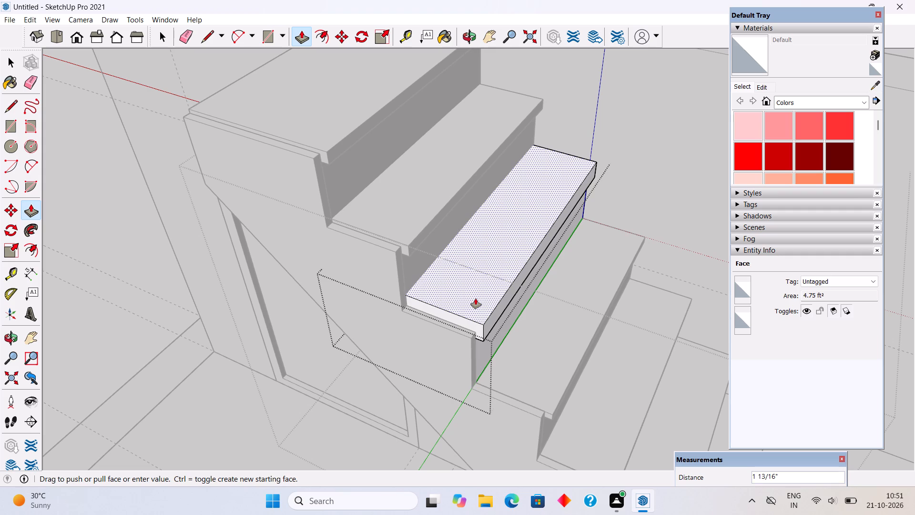
{"action": "type", "text": ".5\""}
{"action": "key", "text": "Return"}
{"action": "key", "text": "space"}
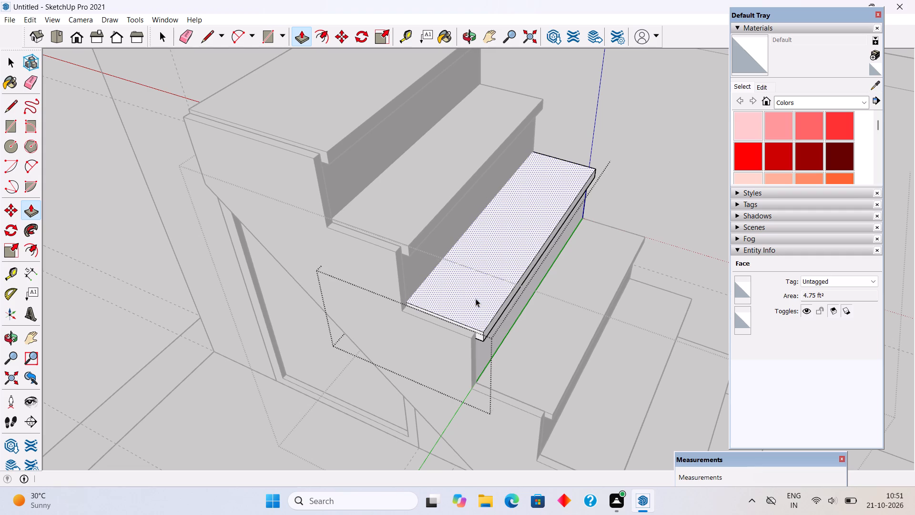
Open the upper flight's third step group above the landing and pull its tread's top face up 0.5".
{"action": "scroll", "coordinate": [476, 299], "scroll_direction": "down", "scroll_amount": 1}
{"action": "scroll", "coordinate": [445, 210], "scroll_direction": "down", "scroll_amount": 6}
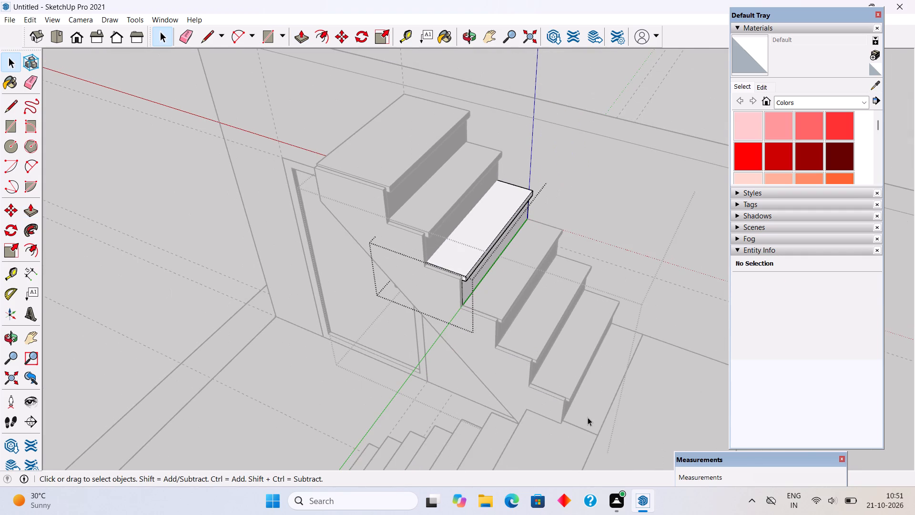
{"action": "scroll", "coordinate": [588, 418], "scroll_direction": "up", "scroll_amount": 3}
{"action": "triple_click", "coordinate": [471, 241]}
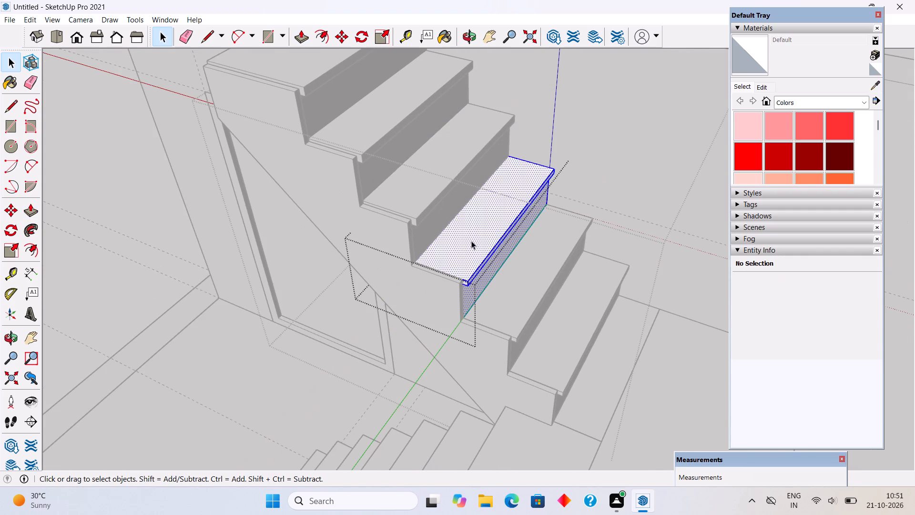
{"action": "left_click", "coordinate": [471, 241]}
{"action": "key", "text": "p"}
{"action": "left_click", "coordinate": [471, 241]}
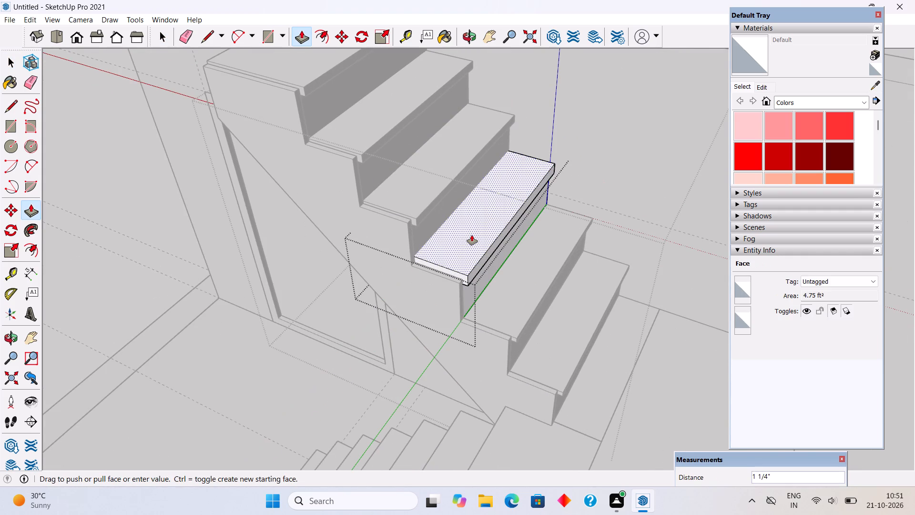
{"action": "type", "text": ".5\""}
{"action": "key", "text": "Return"}
{"action": "key", "text": "space"}
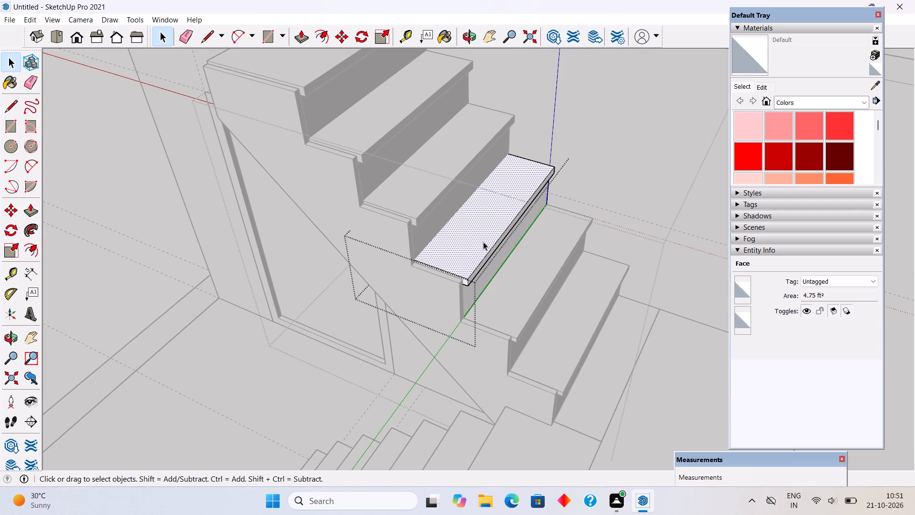
Open the upper flight's second step group above the landing and pull its tread's top face up 0.5".
{"action": "triple_click", "coordinate": [532, 284]}
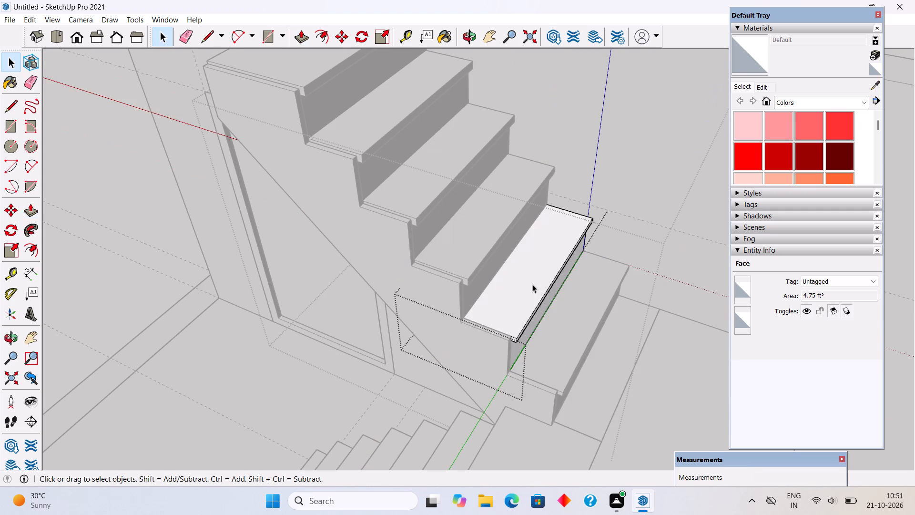
{"action": "key", "text": "p"}
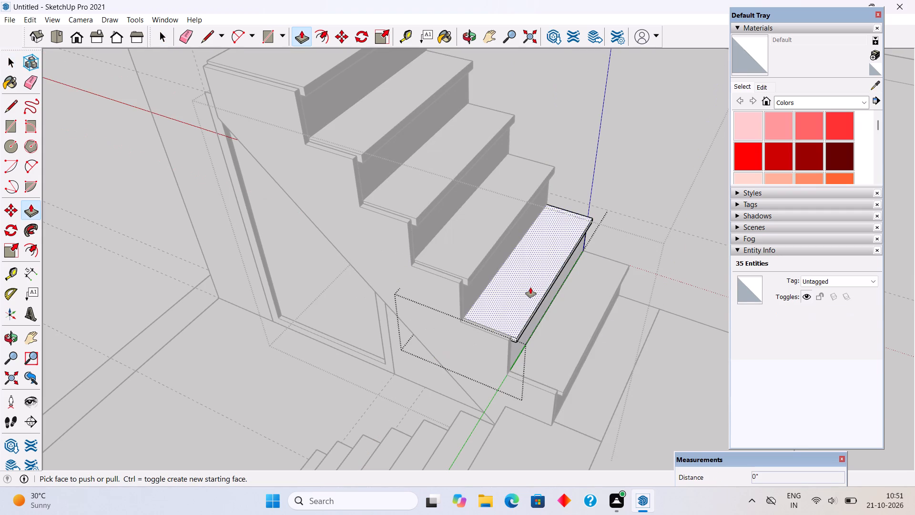
{"action": "left_click", "coordinate": [530, 288]}
{"action": "type", "text": ".5\""}
{"action": "key", "text": "Return"}
{"action": "key", "text": "space"}
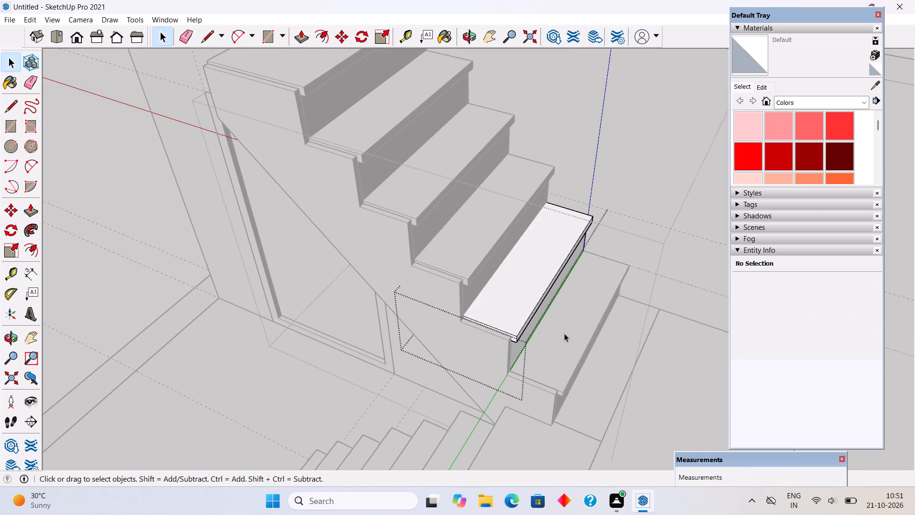
Open the upper flight's lowest step group, pull its tread's top face up 0.5", and close the step and flight groups.
{"action": "triple_click", "coordinate": [564, 333]}
{"action": "key", "text": "p"}
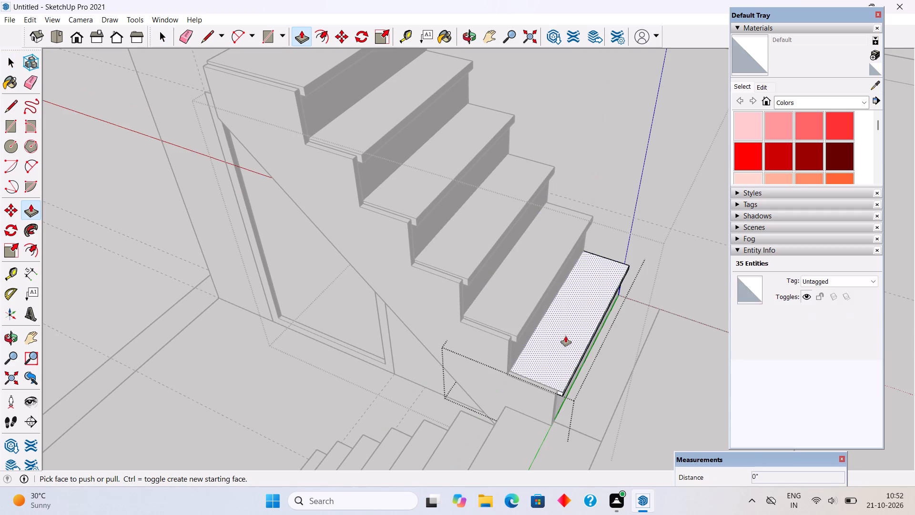
{"action": "left_click", "coordinate": [566, 337]}
{"action": "type", "text": ".5\""}
{"action": "key", "text": "Return"}
{"action": "key", "text": "space"}
{"action": "scroll", "coordinate": [565, 333], "scroll_direction": "down", "scroll_amount": 2}
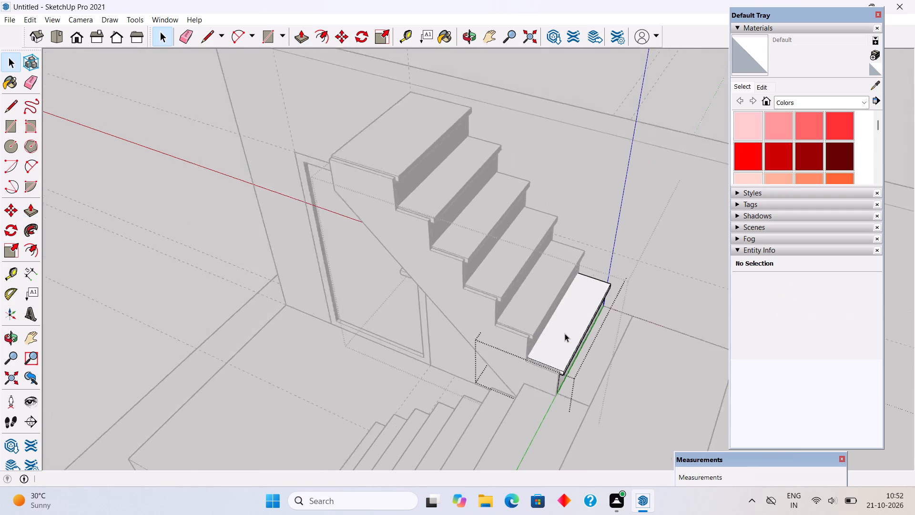
{"action": "scroll", "coordinate": [565, 333], "scroll_direction": "down", "scroll_amount": 8}
{"action": "left_click", "coordinate": [278, 152]}
{"action": "middle_click_drag", "start_coordinate": [427, 291], "coordinate": [494, 148]}
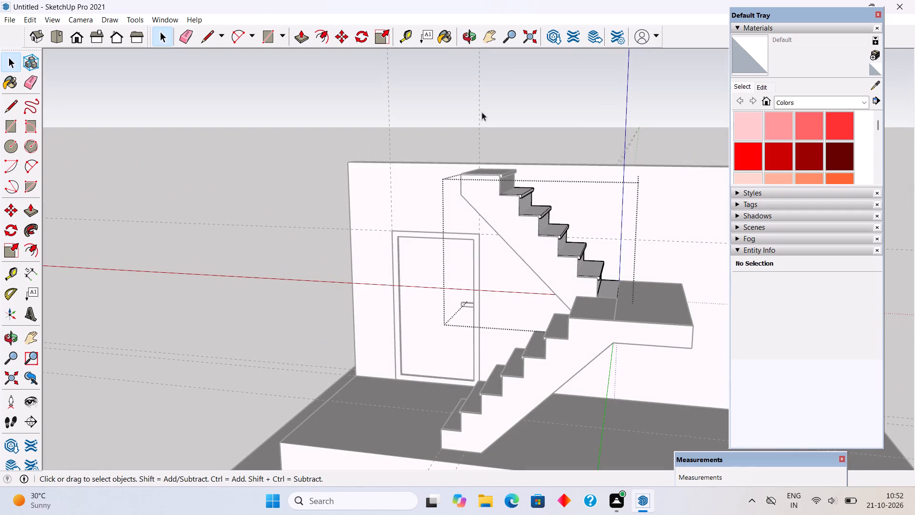
{"action": "left_click", "coordinate": [478, 101]}
Inspect the upper flight's thickened treads and how they meet the side panel.
{"action": "middle_click_drag", "start_coordinate": [491, 207], "coordinate": [522, 181]}
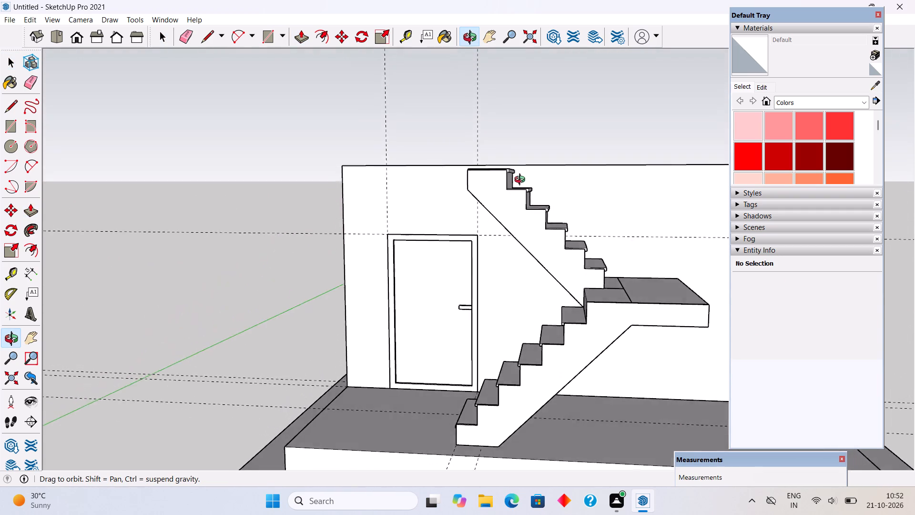
{"action": "middle_click_drag", "start_coordinate": [522, 181], "coordinate": [518, 153]}
{"action": "scroll", "coordinate": [533, 212], "scroll_direction": "up", "scroll_amount": 4}
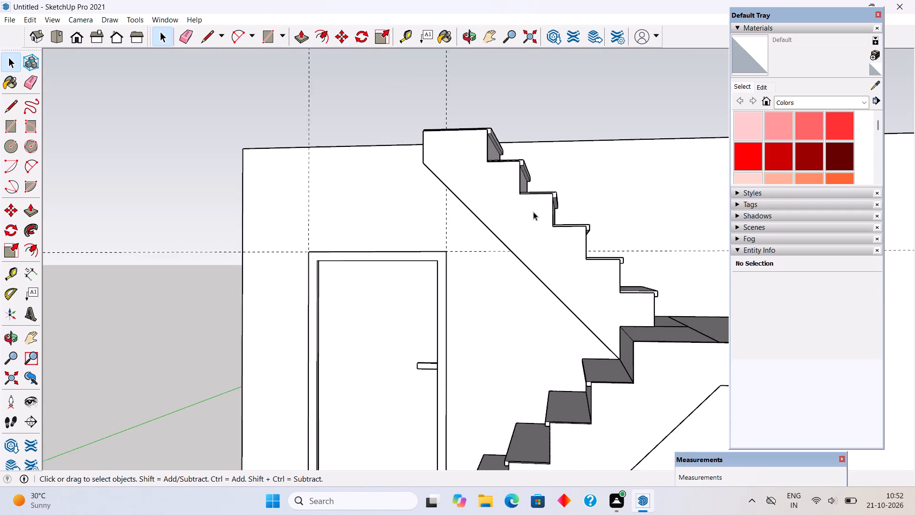
{"action": "scroll", "coordinate": [533, 212], "scroll_direction": "up", "scroll_amount": 2}
{"action": "scroll", "coordinate": [536, 143], "scroll_direction": "up", "scroll_amount": 2}
{"action": "scroll", "coordinate": [577, 236], "scroll_direction": "up", "scroll_amount": 6}
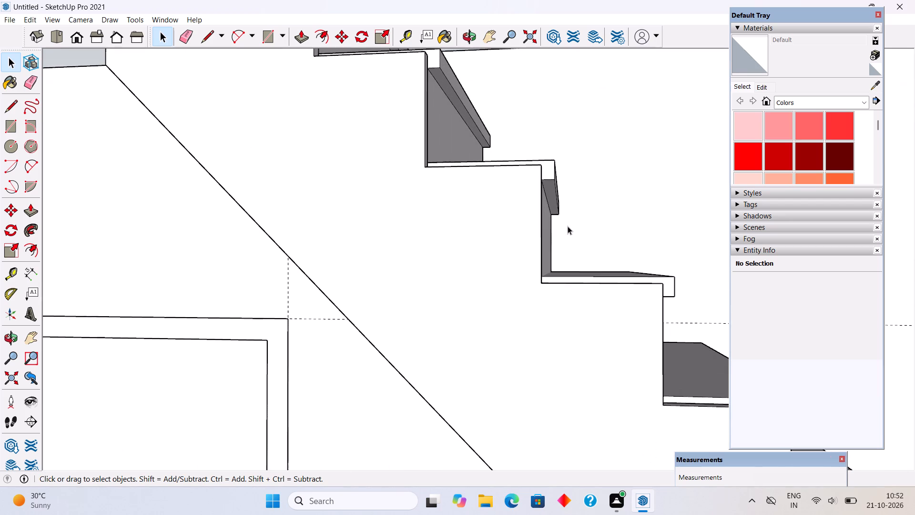
{"action": "scroll", "coordinate": [549, 213], "scroll_direction": "up", "scroll_amount": 4}
{"action": "middle_click_drag", "start_coordinate": [549, 213], "coordinate": [454, 270]}
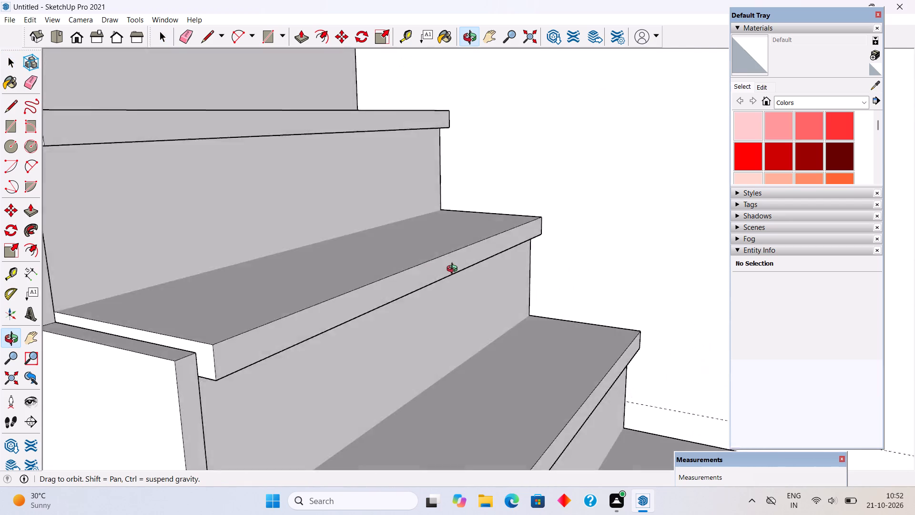
{"action": "middle_click_drag", "start_coordinate": [454, 270], "coordinate": [497, 253]}
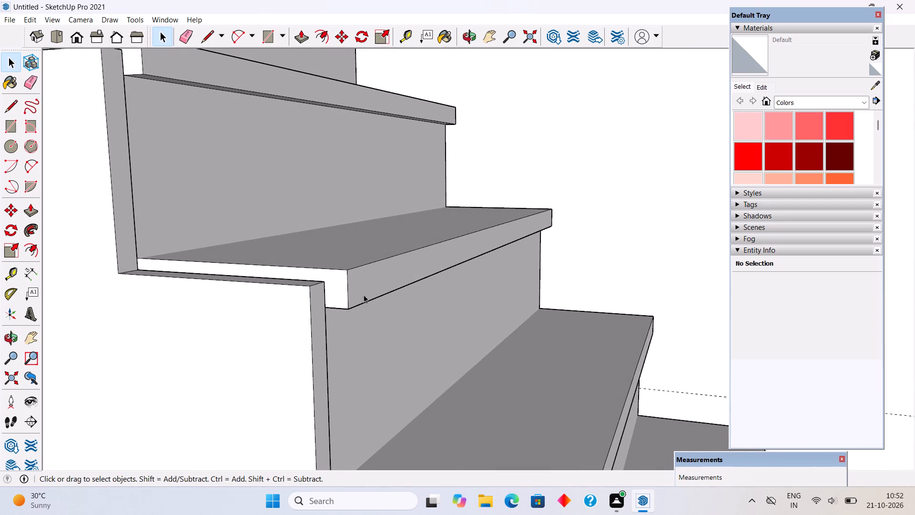
{"action": "scroll", "coordinate": [313, 289], "scroll_direction": "up", "scroll_amount": 5}
{"action": "left_click", "coordinate": [314, 271]}
{"action": "scroll", "coordinate": [330, 275], "scroll_direction": "down", "scroll_amount": 8}
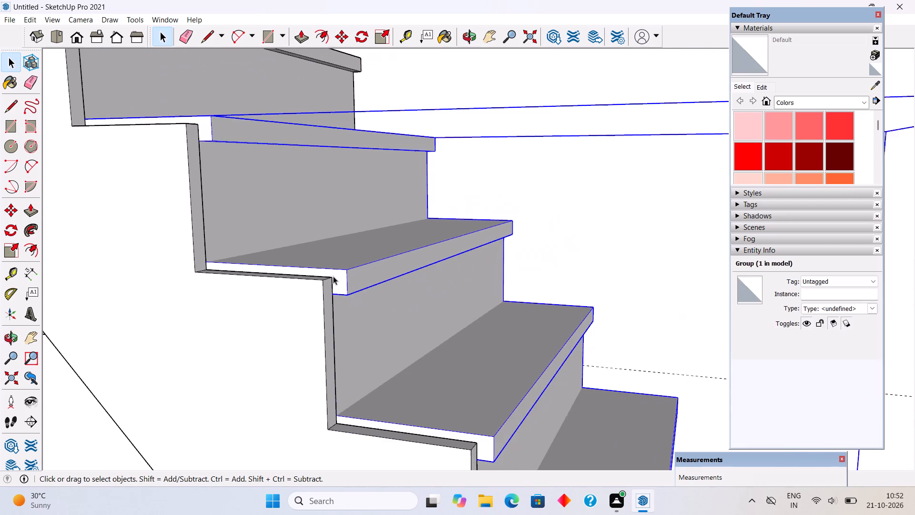
{"action": "scroll", "coordinate": [333, 276], "scroll_direction": "down", "scroll_amount": 20}
{"action": "scroll", "coordinate": [333, 276], "scroll_direction": "down", "scroll_amount": 2}
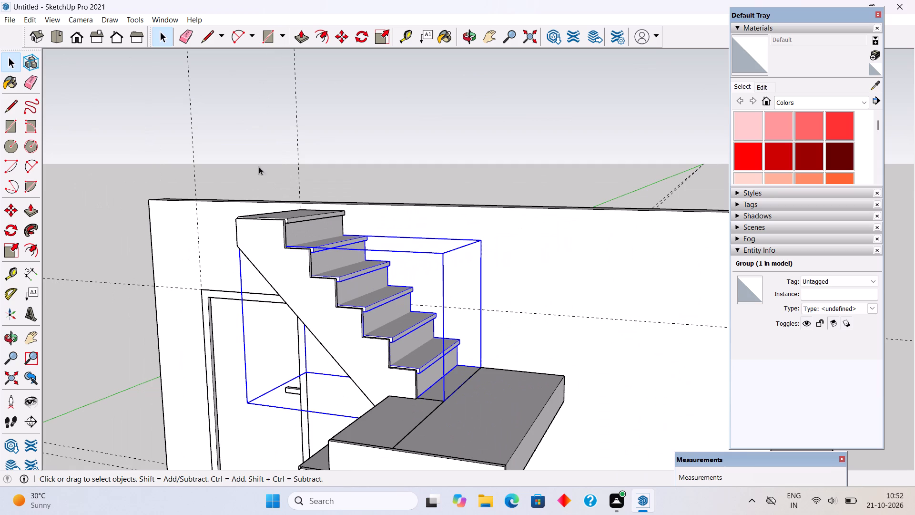
{"action": "left_click", "coordinate": [253, 148]}
Examine the whole staircase, landing and wall from above, the front and the side.
{"action": "middle_click_drag", "start_coordinate": [289, 203], "coordinate": [341, 266]}
{"action": "scroll", "coordinate": [355, 266], "scroll_direction": "up", "scroll_amount": 1}
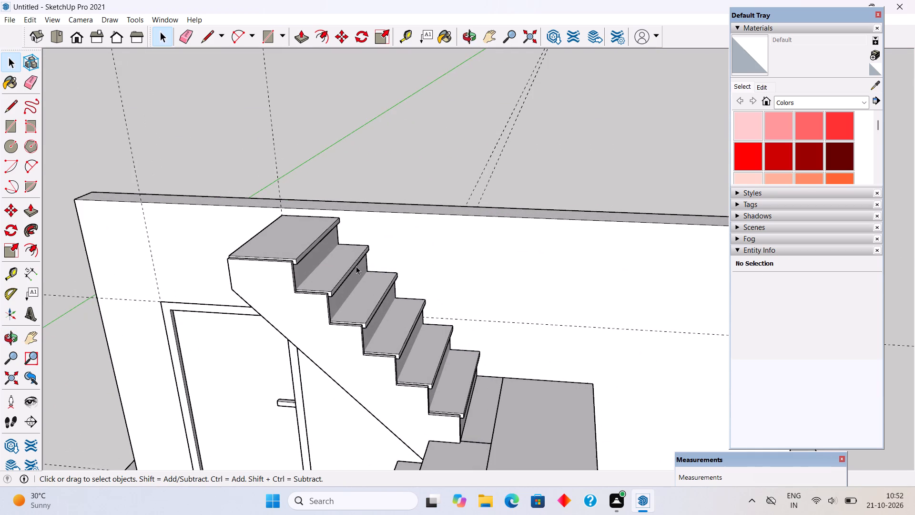
{"action": "scroll", "coordinate": [356, 266], "scroll_direction": "down", "scroll_amount": 3}
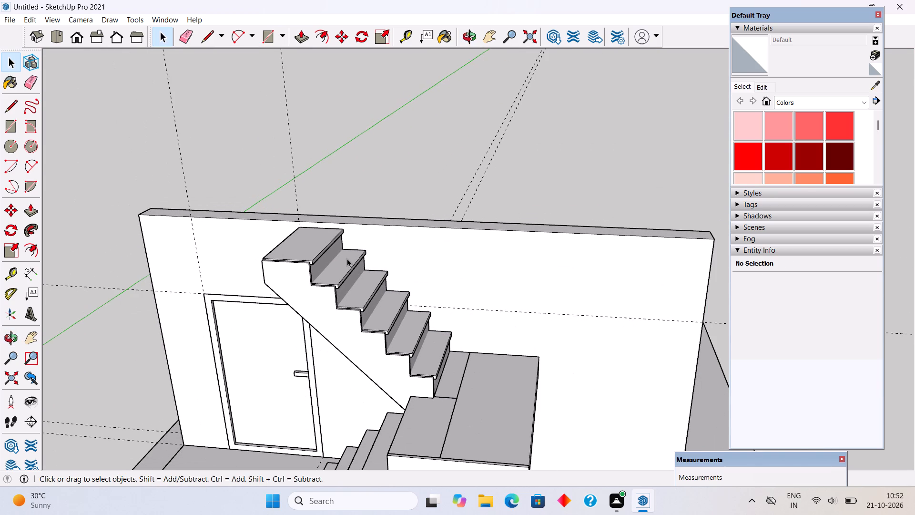
{"action": "scroll", "coordinate": [347, 258], "scroll_direction": "down", "scroll_amount": 10}
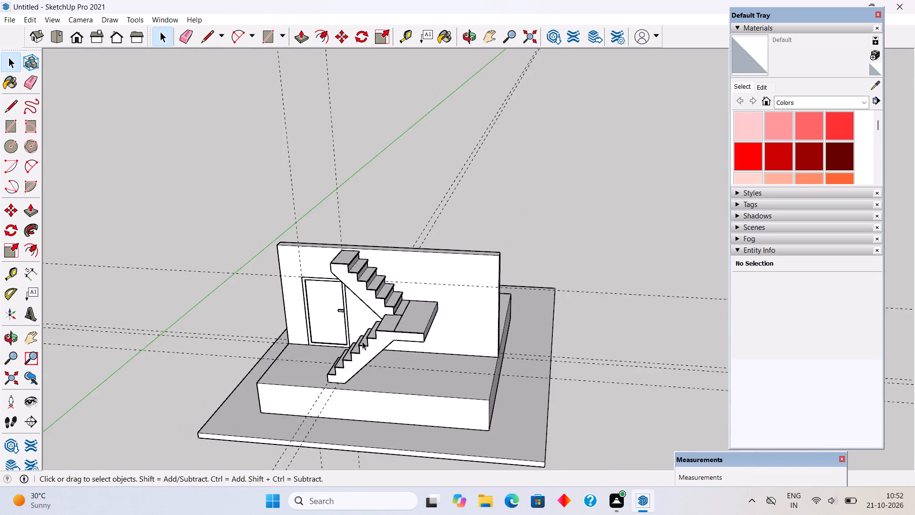
{"action": "scroll", "coordinate": [331, 399], "scroll_direction": "up", "scroll_amount": 1}
{"action": "middle_click_drag", "start_coordinate": [331, 400], "coordinate": [473, 292]}
{"action": "scroll", "coordinate": [479, 292], "scroll_direction": "up", "scroll_amount": 3}
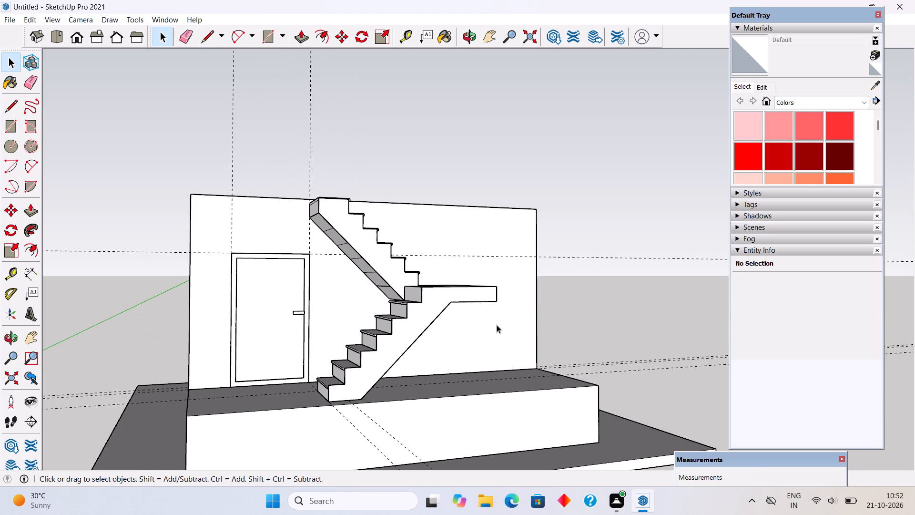
{"action": "scroll", "coordinate": [487, 309], "scroll_direction": "down", "scroll_amount": 2}
{"action": "middle_click_drag", "start_coordinate": [472, 297], "coordinate": [430, 374]}
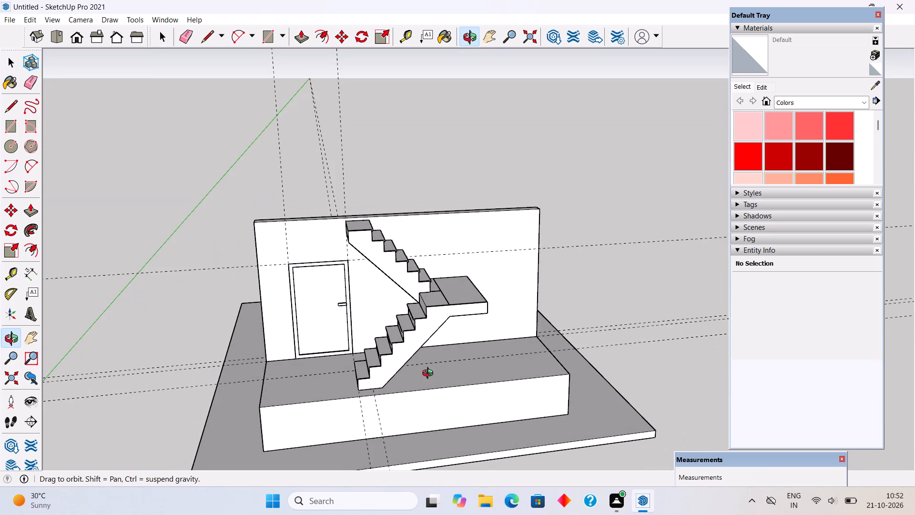
{"action": "middle_click_drag", "start_coordinate": [430, 374], "coordinate": [546, 371]}
Open the wall group, push its top face down 2 1/2" to the top of the staircase, and close the group.
{"action": "scroll", "coordinate": [315, 229], "scroll_direction": "up", "scroll_amount": 4}
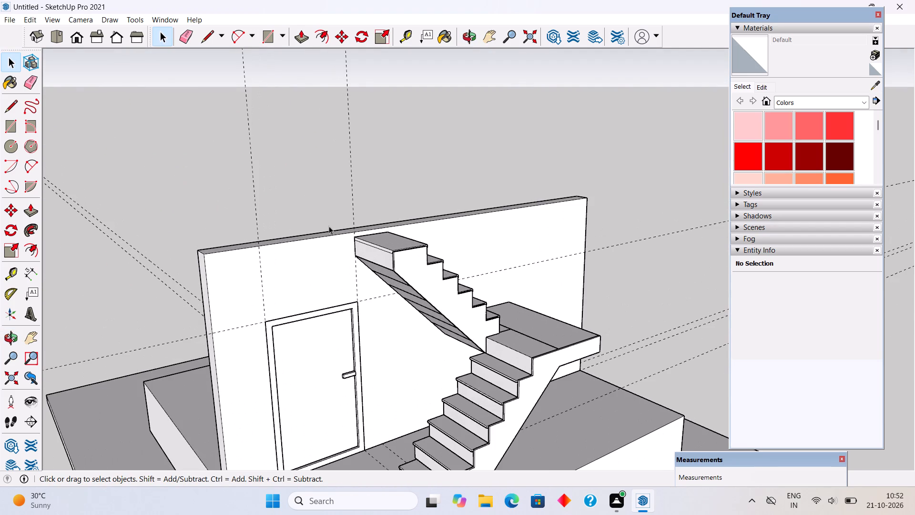
{"action": "double_click", "coordinate": [332, 235]}
{"action": "left_click", "coordinate": [332, 235]}
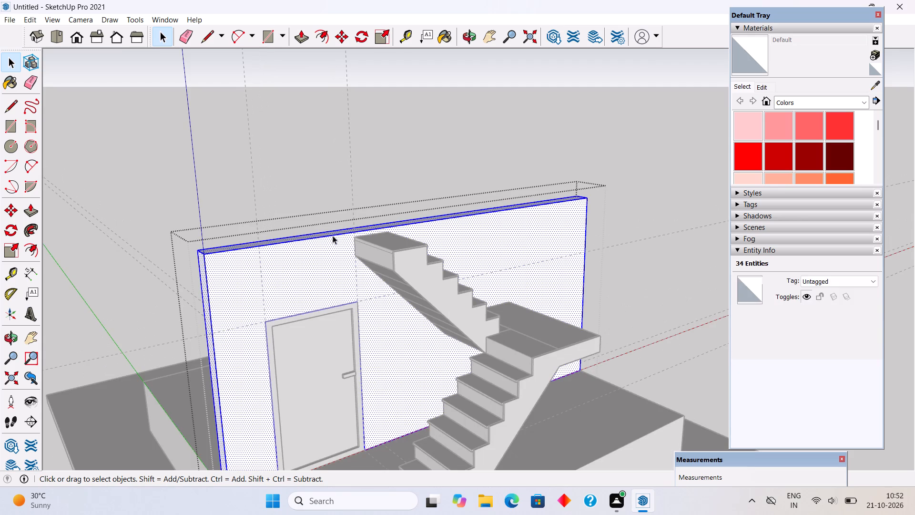
{"action": "key", "text": "p"}
{"action": "left_click", "coordinate": [335, 231]}
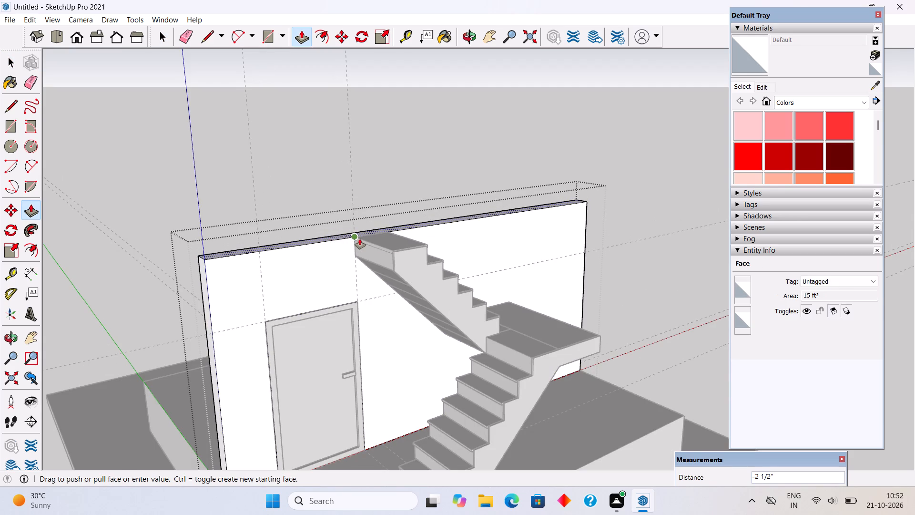
{"action": "left_click", "coordinate": [360, 239]}
{"action": "key", "text": "space"}
{"action": "left_click", "coordinate": [359, 177]}
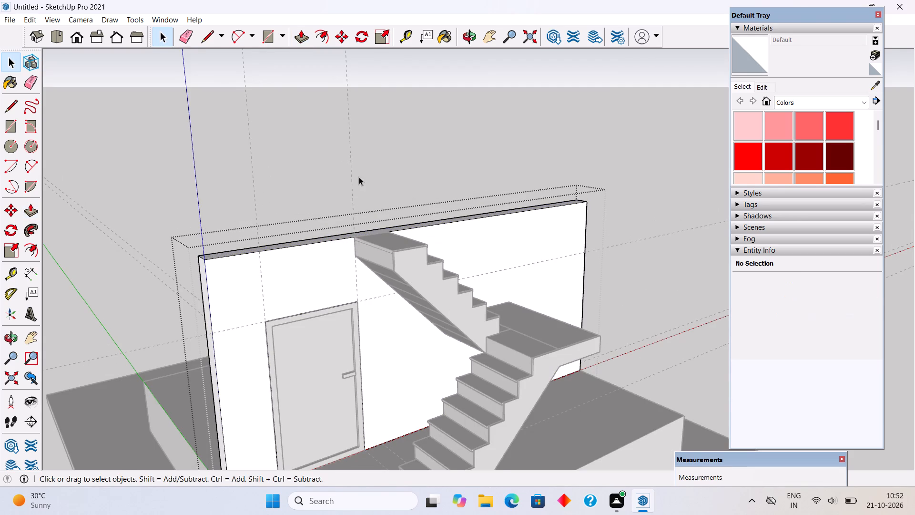
Review the wall, staircase and plinth proportions from the front and slightly above.
{"action": "scroll", "coordinate": [455, 228], "scroll_direction": "down", "scroll_amount": 4}
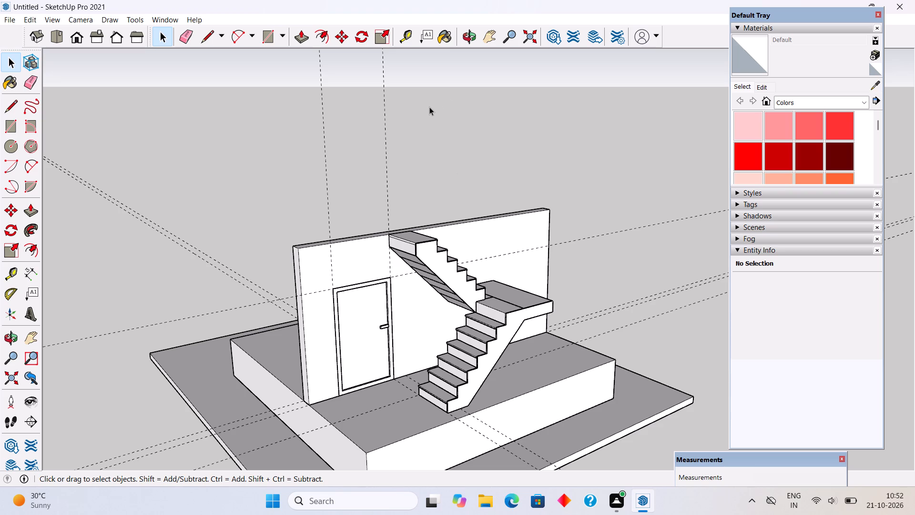
{"action": "scroll", "coordinate": [429, 107], "scroll_direction": "down", "scroll_amount": 5}
{"action": "scroll", "coordinate": [544, 250], "scroll_direction": "down", "scroll_amount": 4}
{"action": "middle_click_drag", "start_coordinate": [508, 251], "coordinate": [352, 231]}
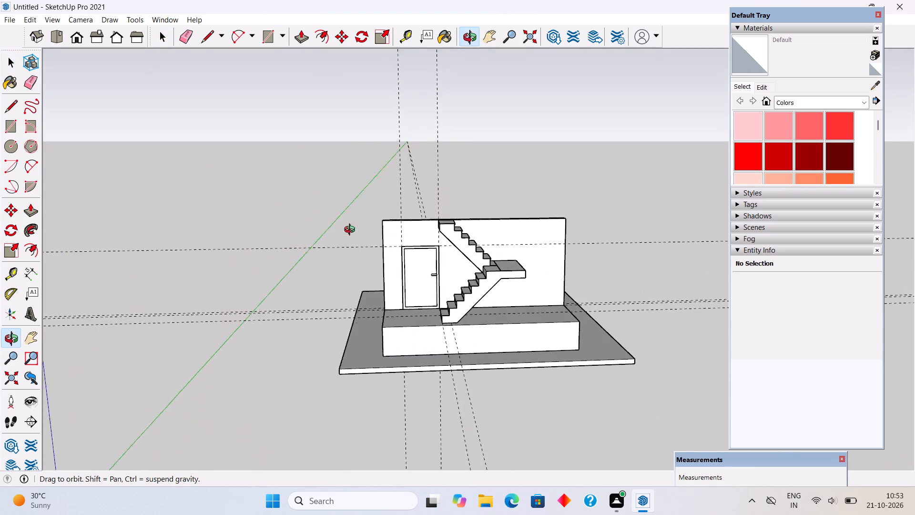
{"action": "middle_click_drag", "start_coordinate": [352, 231], "coordinate": [340, 236]}
{"action": "scroll", "coordinate": [496, 256], "scroll_direction": "up", "scroll_amount": 5}
{"action": "scroll", "coordinate": [530, 296], "scroll_direction": "up", "scroll_amount": 3}
{"action": "middle_click_drag", "start_coordinate": [527, 290], "coordinate": [511, 258]}
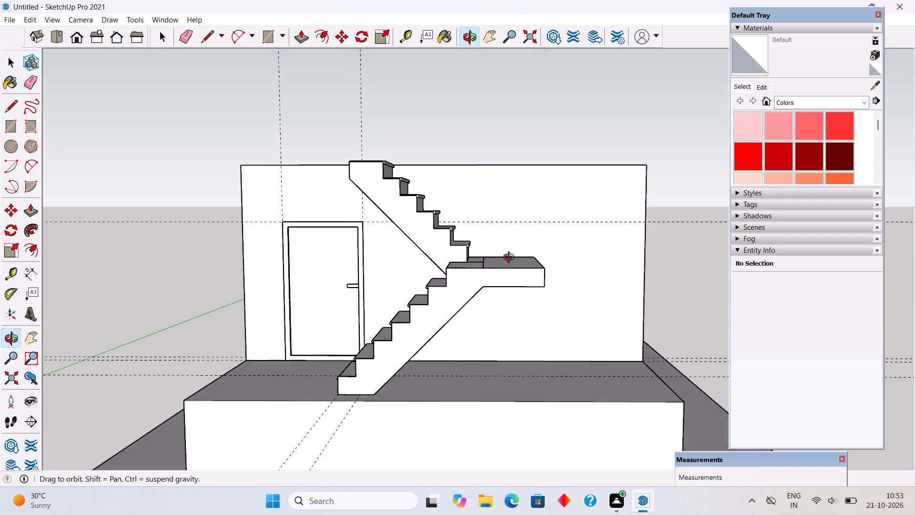
{"action": "middle_click_drag", "start_coordinate": [511, 258], "coordinate": [518, 298]}
{"action": "scroll", "coordinate": [518, 298], "scroll_direction": "down", "scroll_amount": 3}
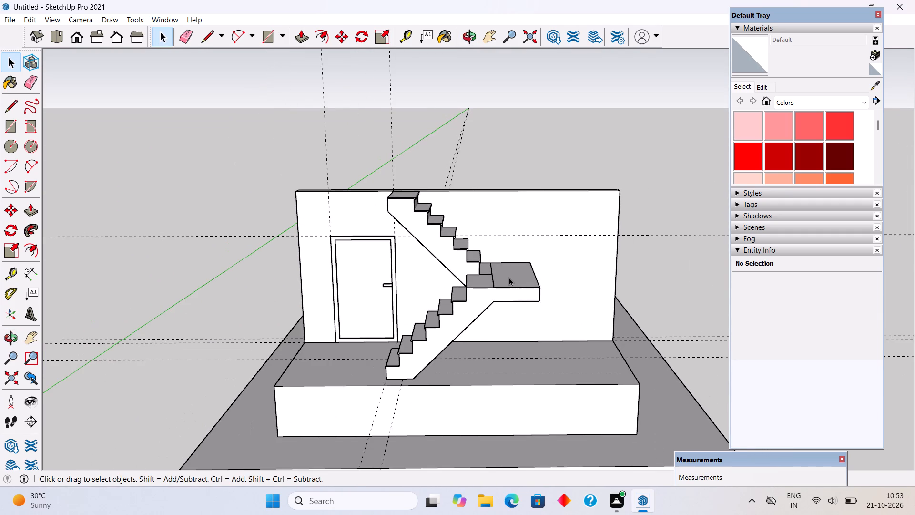
{"action": "scroll", "coordinate": [515, 272], "scroll_direction": "down", "scroll_amount": 4}
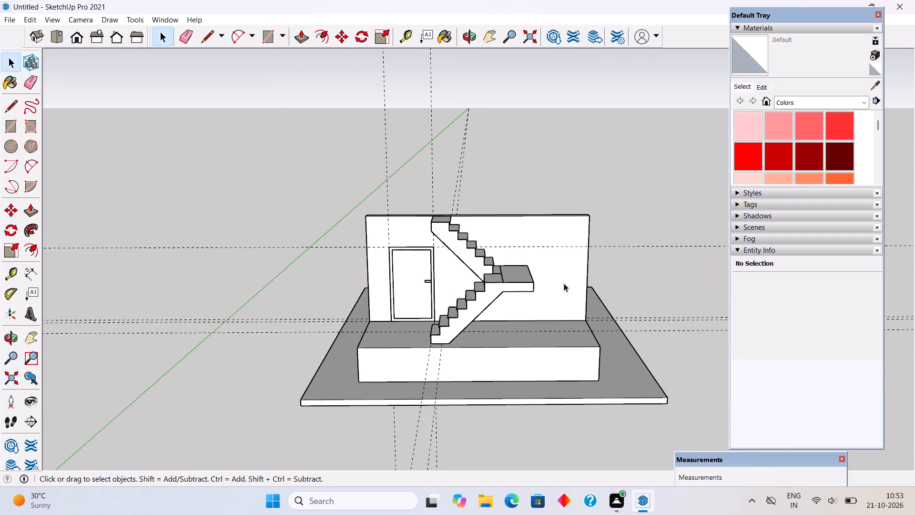
Open the plinth group, pull its end face on the landing side out about 4' 9 5/16" to the base slab's end, and close it.
{"action": "middle_click_drag", "start_coordinate": [564, 283], "coordinate": [450, 262]}
{"action": "scroll", "coordinate": [540, 364], "scroll_direction": "up", "scroll_amount": 6}
{"action": "scroll", "coordinate": [601, 357], "scroll_direction": "up", "scroll_amount": 2}
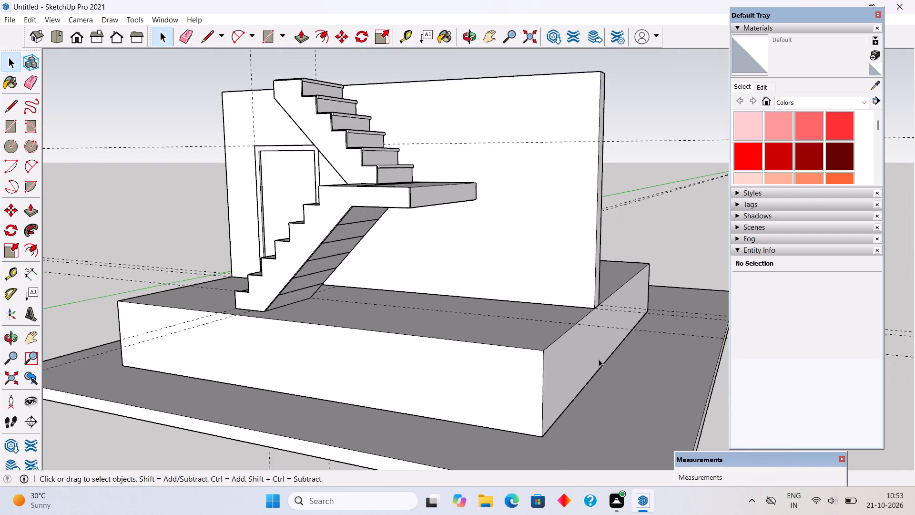
{"action": "scroll", "coordinate": [599, 359], "scroll_direction": "up", "scroll_amount": 2}
{"action": "triple_click", "coordinate": [578, 357]}
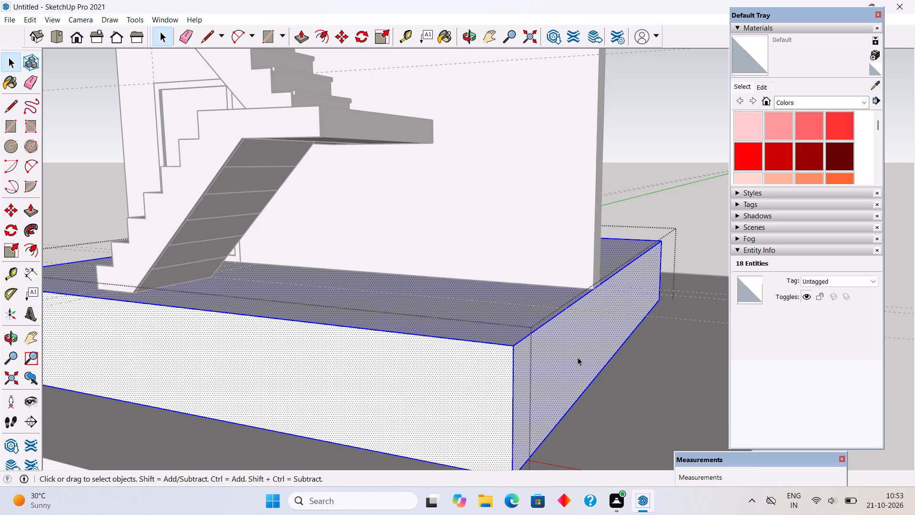
{"action": "key", "text": "p"}
{"action": "left_click", "coordinate": [589, 355]}
{"action": "scroll", "coordinate": [628, 360], "scroll_direction": "down", "scroll_amount": 9}
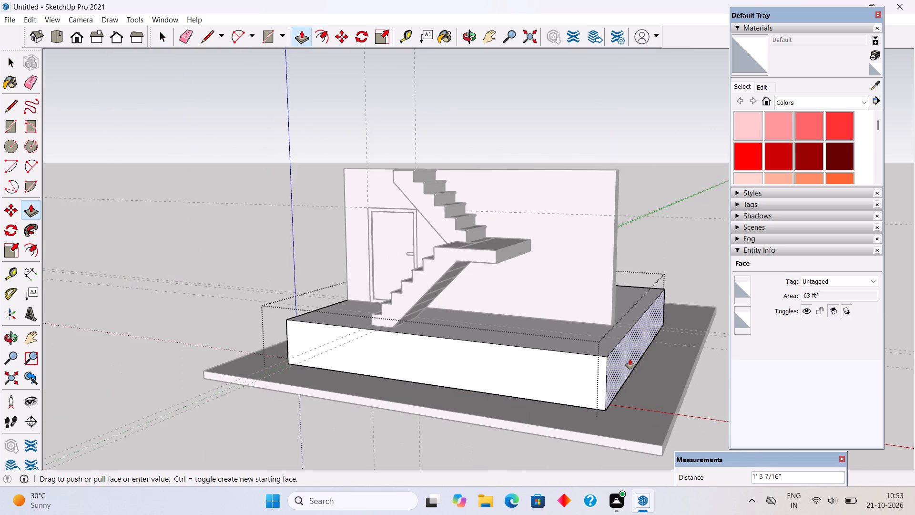
{"action": "left_click", "coordinate": [660, 423]}
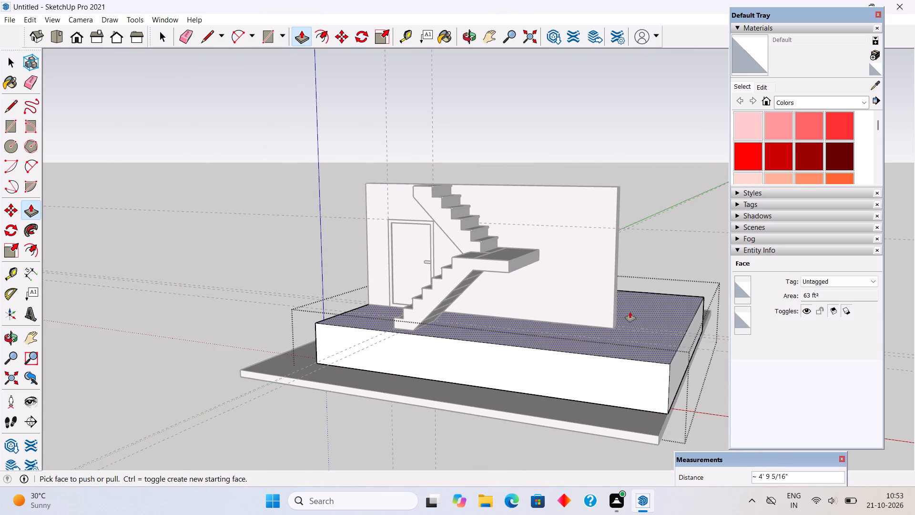
{"action": "key", "text": "b"}
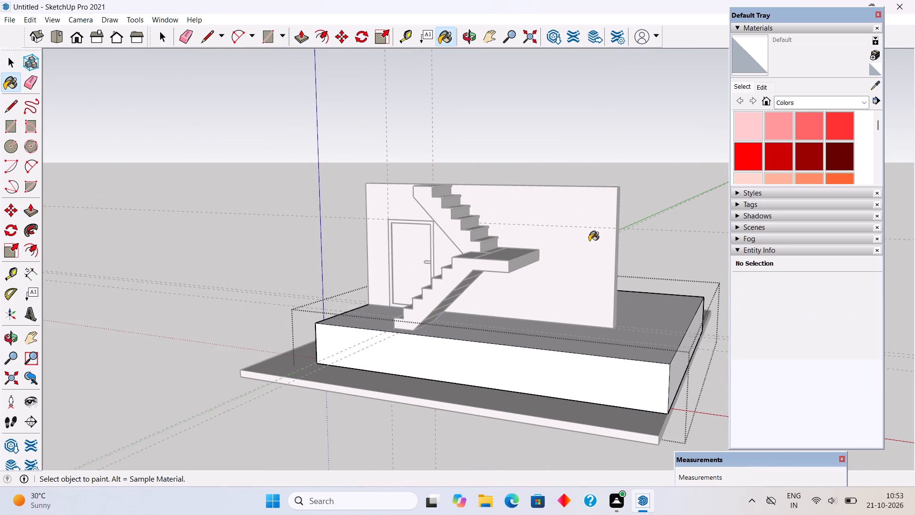
{"action": "key", "text": "b"}
{"action": "key", "text": "space"}
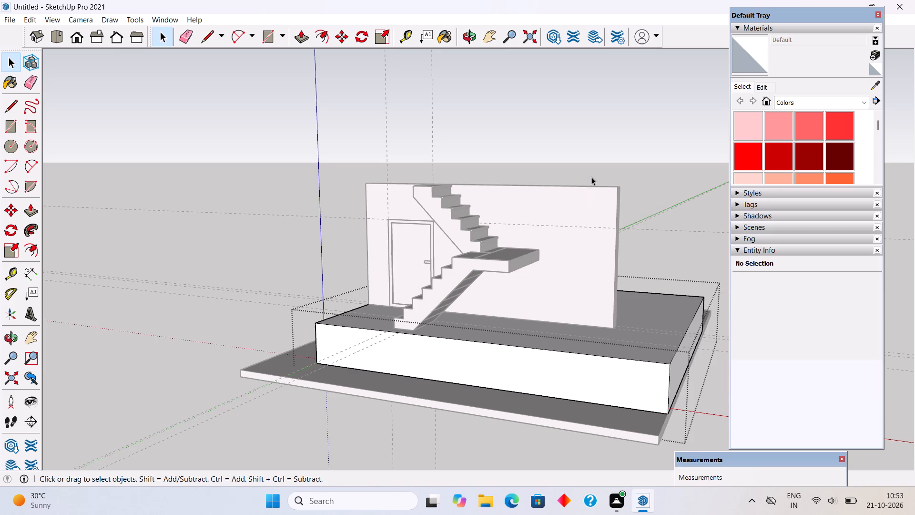
{"action": "left_click", "coordinate": [591, 177]}
Open the wall group, pull its landing-side end face out about 4' 9 5/16" to the plinth's end, and close the group.
{"action": "triple_click", "coordinate": [592, 217]}
{"action": "middle_click_drag", "start_coordinate": [612, 251], "coordinate": [508, 273]}
{"action": "key", "text": "p"}
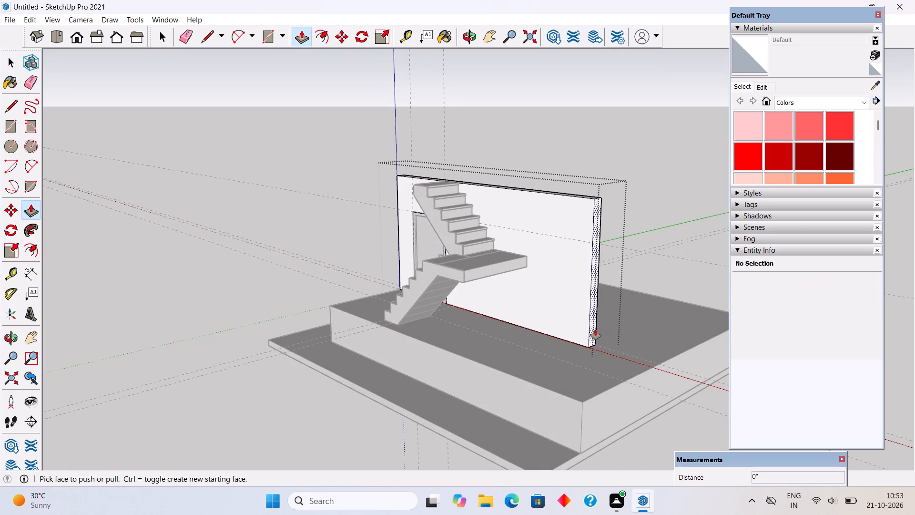
{"action": "left_click", "coordinate": [594, 330]}
{"action": "left_click", "coordinate": [613, 399]}
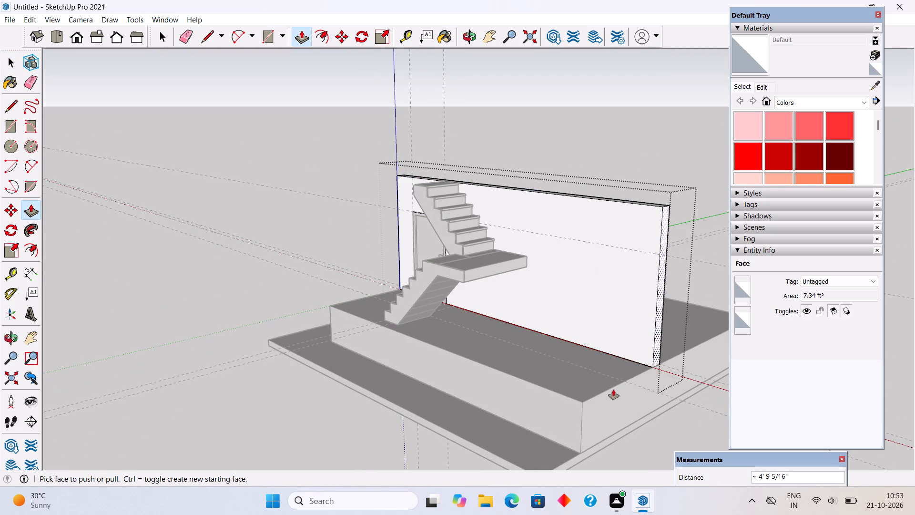
{"action": "key", "text": "space"}
{"action": "left_click", "coordinate": [558, 120]}
Delete all guides from the model.
{"action": "scroll", "coordinate": [363, 238], "scroll_direction": "down", "scroll_amount": 5}
{"action": "middle_click_drag", "start_coordinate": [273, 314], "coordinate": [457, 338]}
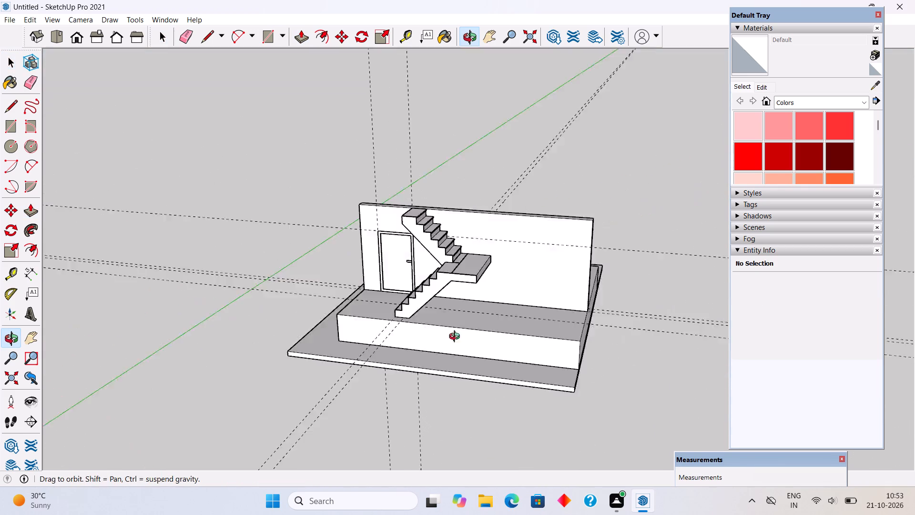
{"action": "middle_click_drag", "start_coordinate": [457, 338], "coordinate": [513, 325]}
{"action": "middle_click_drag", "start_coordinate": [380, 310], "coordinate": [443, 317]}
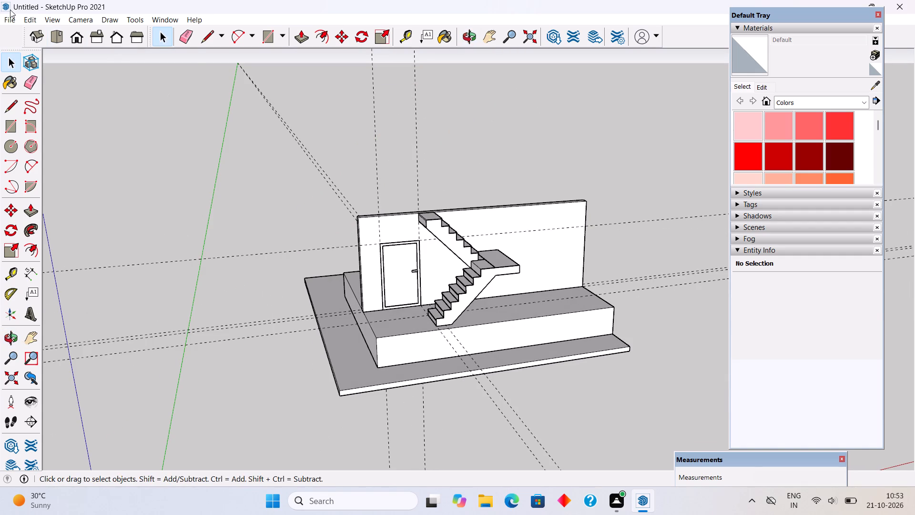
{"action": "left_click", "coordinate": [23, 21]}
{"action": "left_click", "coordinate": [63, 124]}
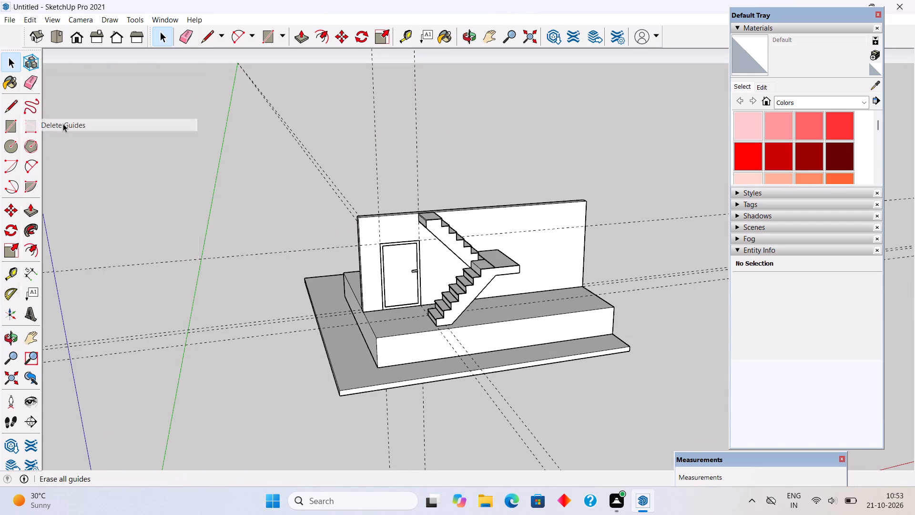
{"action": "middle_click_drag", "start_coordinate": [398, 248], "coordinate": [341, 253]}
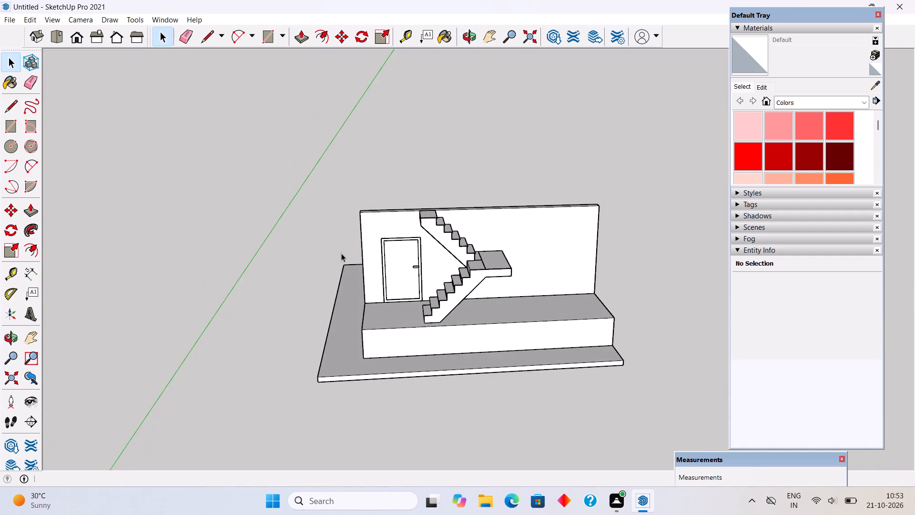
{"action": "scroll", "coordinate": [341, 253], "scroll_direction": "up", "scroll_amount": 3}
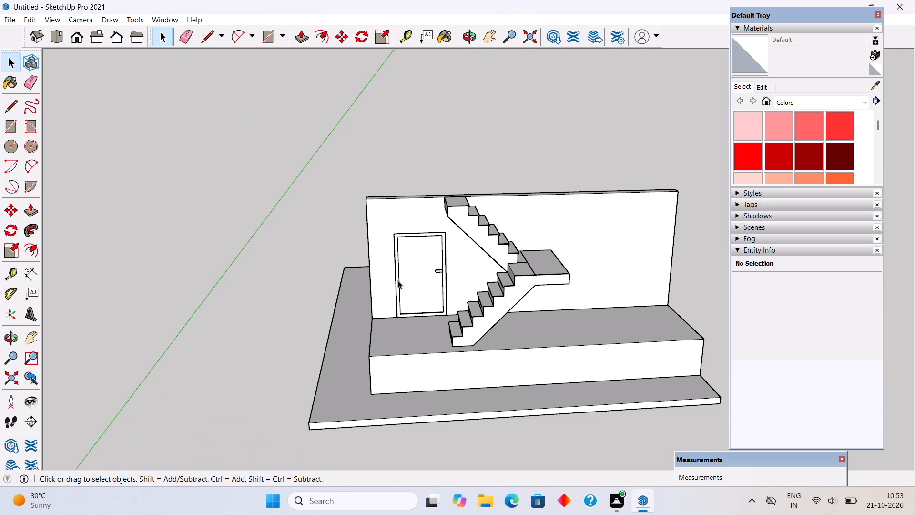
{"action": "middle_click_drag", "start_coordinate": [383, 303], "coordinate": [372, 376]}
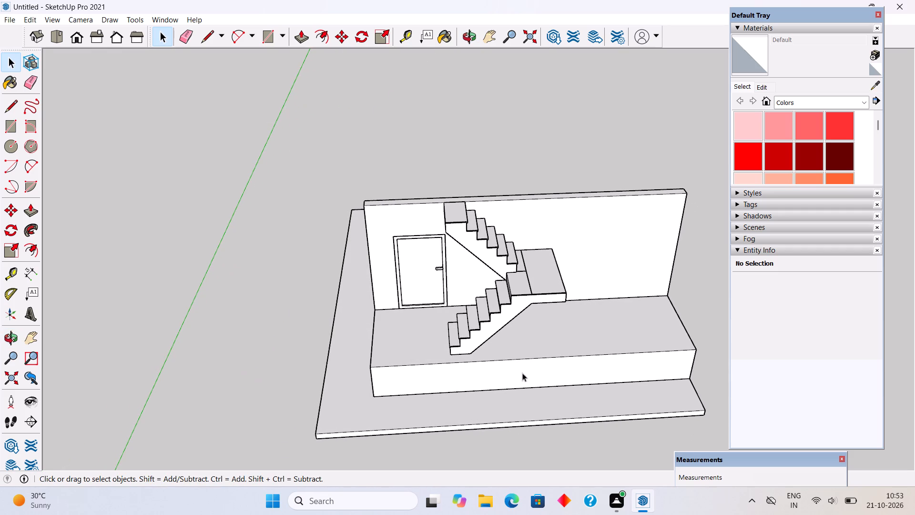
Examine the staircase, wall and plinth from above, from below and from the landing end.
{"action": "scroll", "coordinate": [526, 319], "scroll_direction": "down", "scroll_amount": 3}
{"action": "middle_click_drag", "start_coordinate": [524, 295], "coordinate": [521, 359]}
{"action": "scroll", "coordinate": [526, 359], "scroll_direction": "up", "scroll_amount": 1}
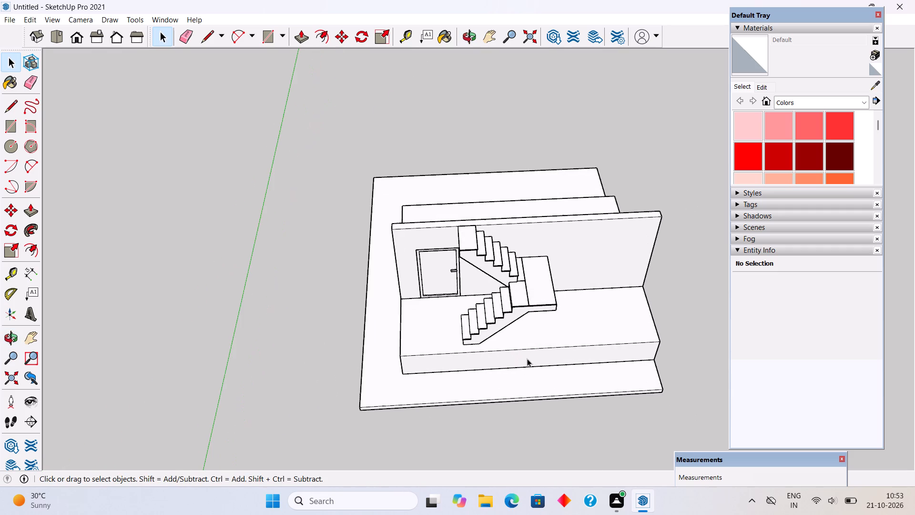
{"action": "scroll", "coordinate": [530, 293], "scroll_direction": "up", "scroll_amount": 4}
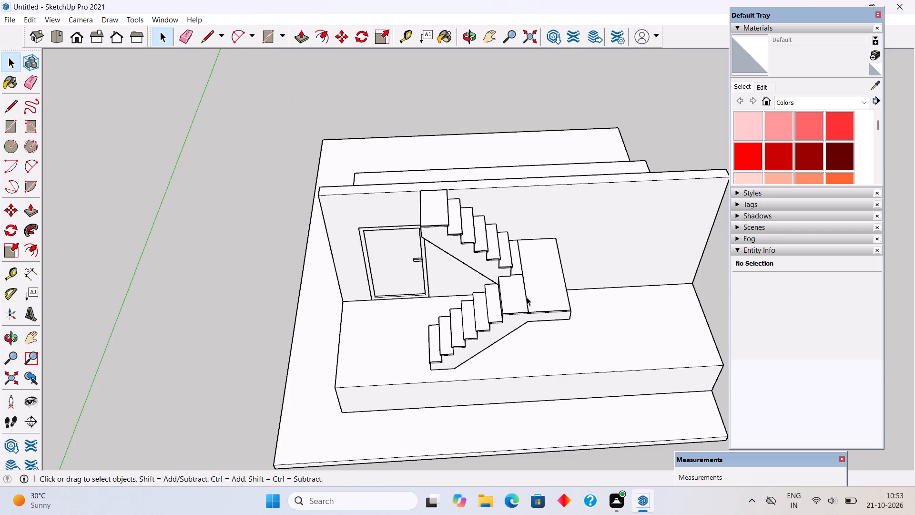
{"action": "scroll", "coordinate": [525, 302], "scroll_direction": "up", "scroll_amount": 1}
{"action": "middle_click_drag", "start_coordinate": [525, 302], "coordinate": [534, 201]}
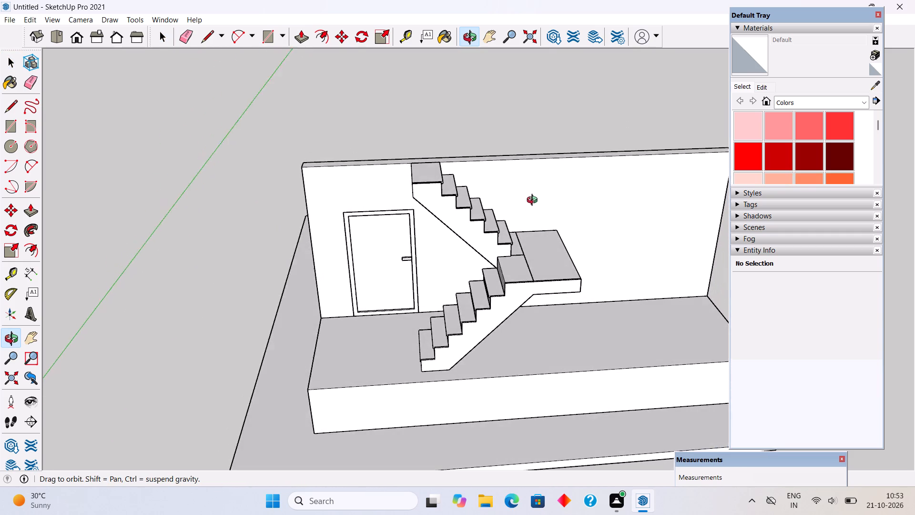
{"action": "middle_click_drag", "start_coordinate": [534, 201], "coordinate": [278, 176]}
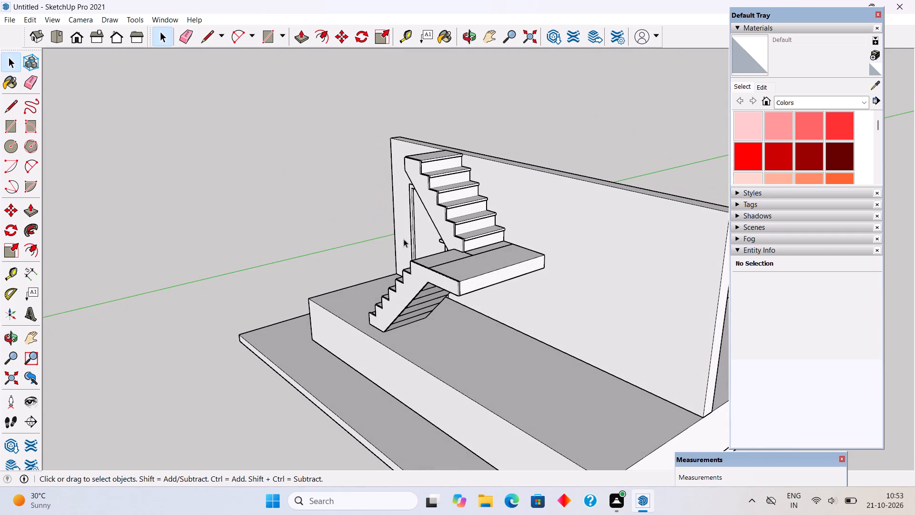
{"action": "middle_click_drag", "start_coordinate": [436, 283], "coordinate": [461, 170]}
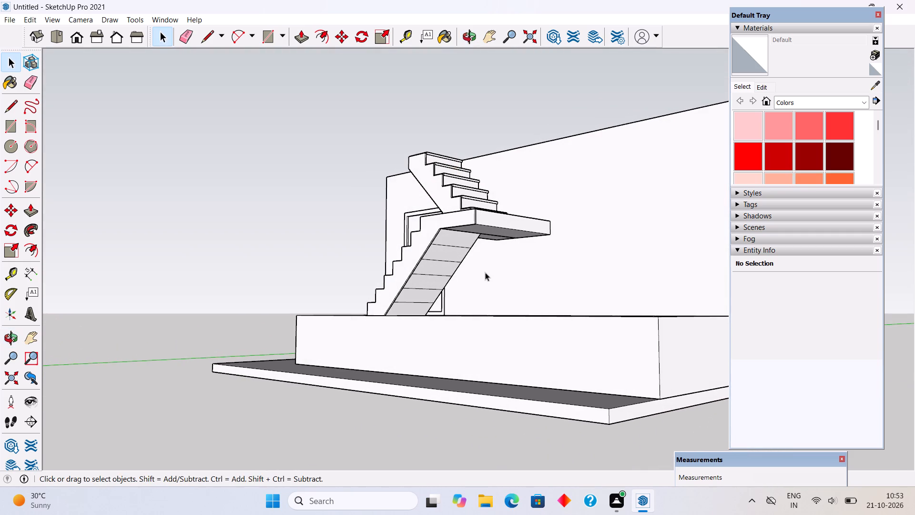
{"action": "middle_click_drag", "start_coordinate": [485, 267], "coordinate": [616, 385]}
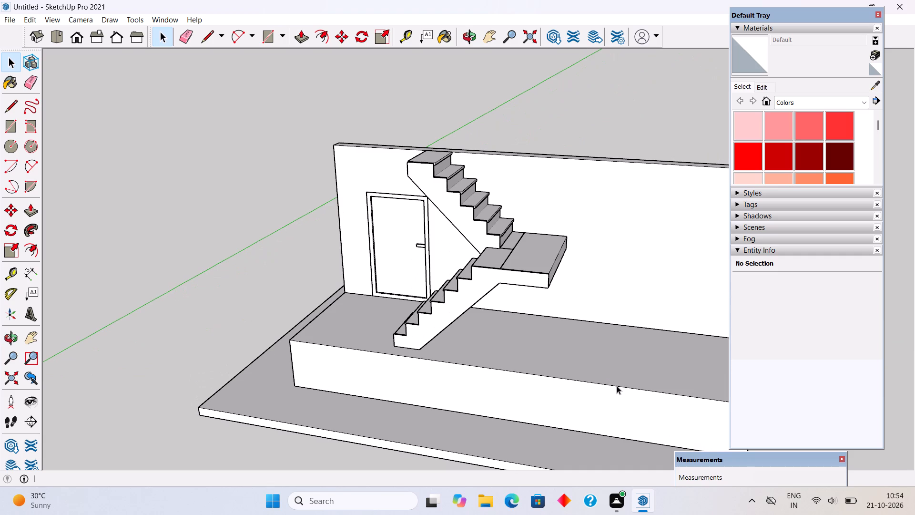
{"action": "scroll", "coordinate": [617, 394], "scroll_direction": "down", "scroll_amount": 6}
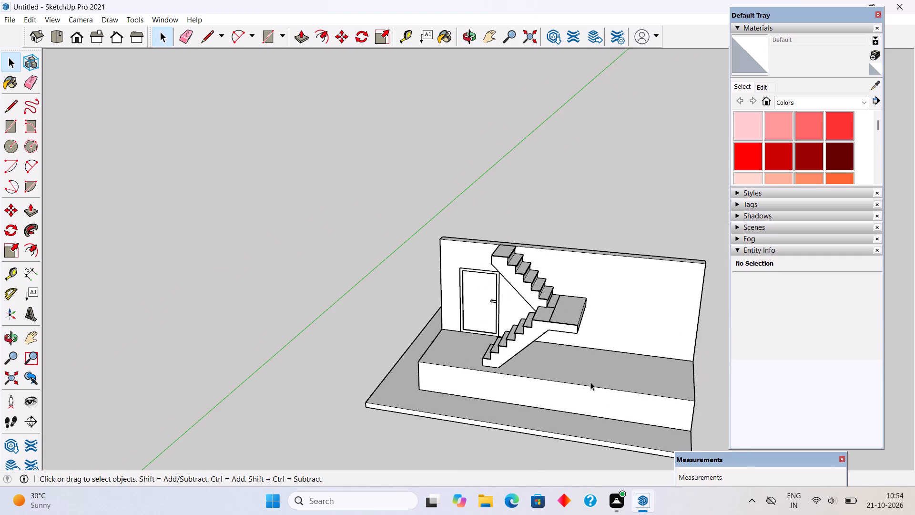
{"action": "middle_click_drag", "start_coordinate": [466, 363], "coordinate": [587, 345]}
{"action": "scroll", "coordinate": [585, 345], "scroll_direction": "down", "scroll_amount": 3}
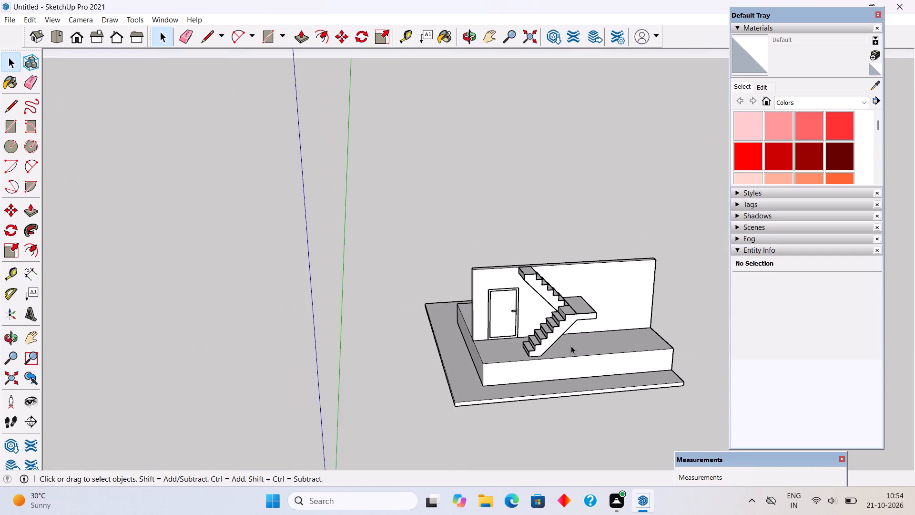
{"action": "middle_click_drag", "start_coordinate": [574, 328], "coordinate": [490, 299]}
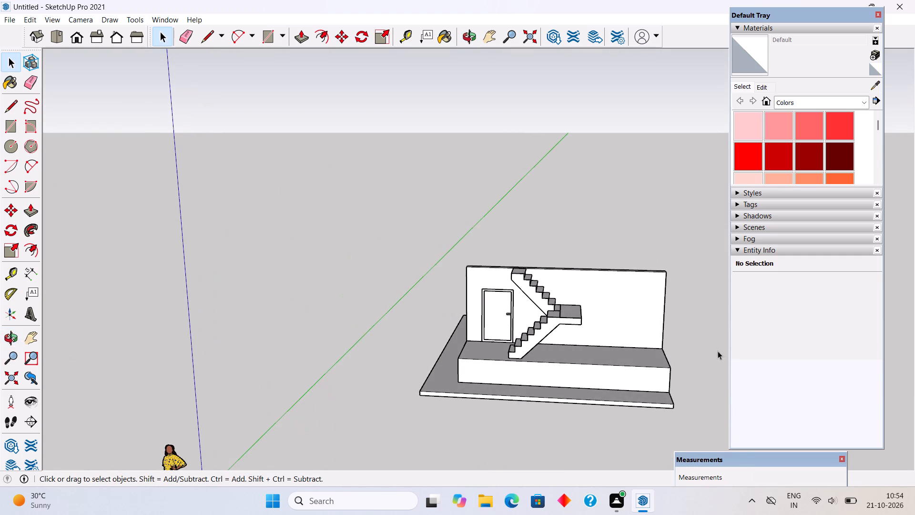
{"action": "scroll", "coordinate": [705, 350], "scroll_direction": "up", "scroll_amount": 4}
{"action": "scroll", "coordinate": [598, 376], "scroll_direction": "up", "scroll_amount": 2}
{"action": "middle_click_drag", "start_coordinate": [590, 384], "coordinate": [665, 357]}
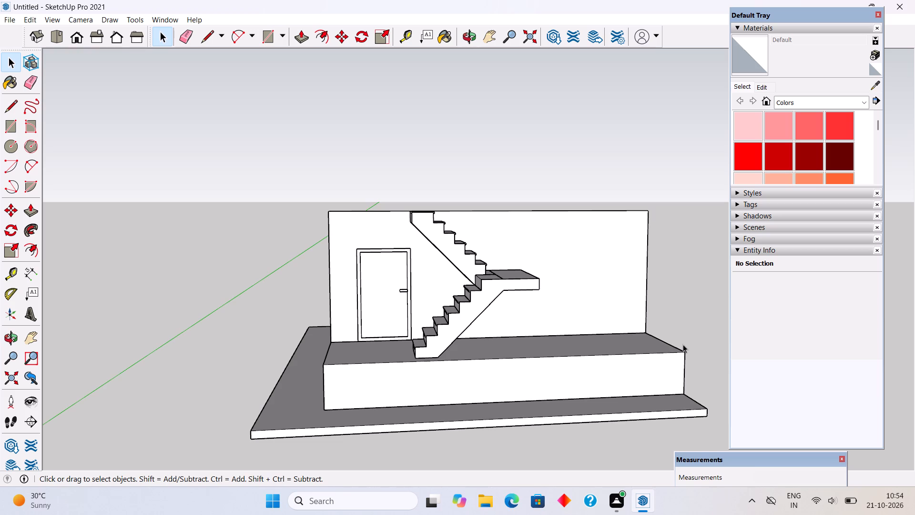
{"action": "middle_click_drag", "start_coordinate": [494, 310], "coordinate": [375, 344]}
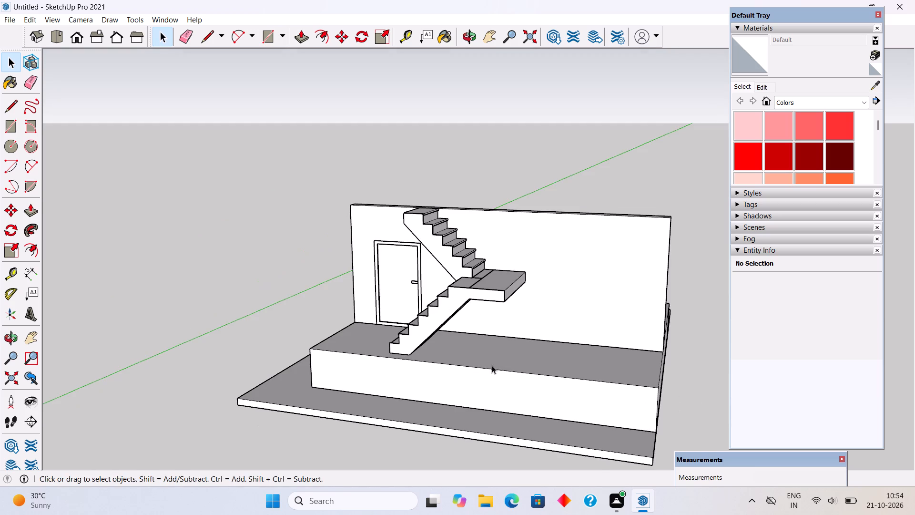
{"action": "middle_click_drag", "start_coordinate": [488, 367], "coordinate": [463, 368]}
Open the plinth group, push its front face back flush with the staircase's outer side panel, and close the group.
{"action": "scroll", "coordinate": [447, 386], "scroll_direction": "up", "scroll_amount": 4}
{"action": "triple_click", "coordinate": [446, 386]}
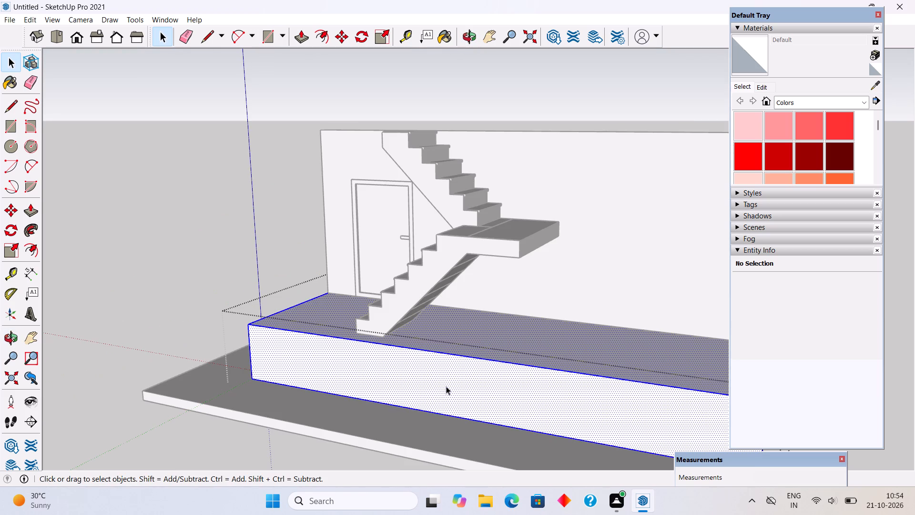
{"action": "key", "text": "p"}
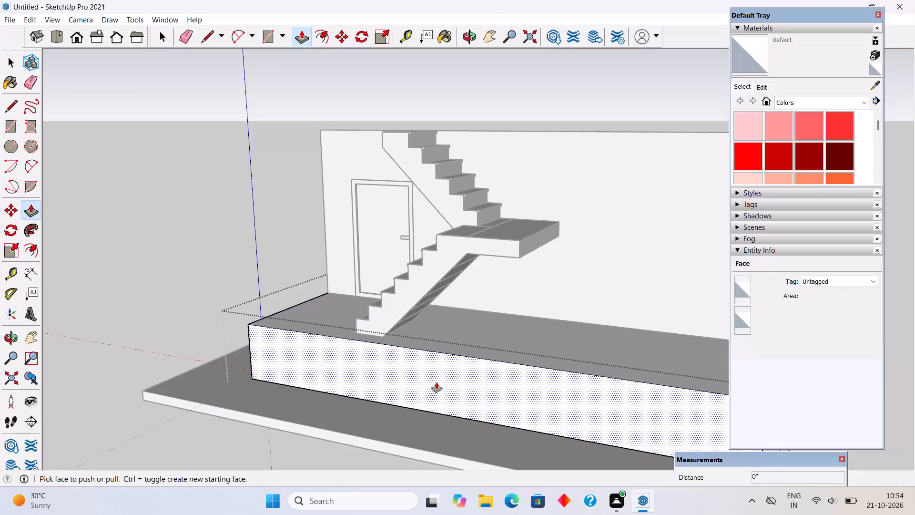
{"action": "left_click", "coordinate": [437, 382]}
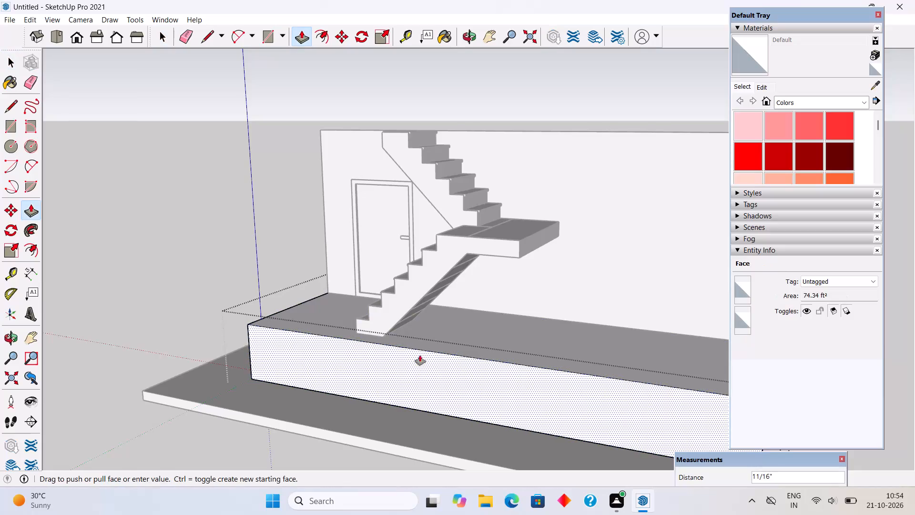
{"action": "left_click", "coordinate": [412, 306]}
{"action": "key", "text": "space"}
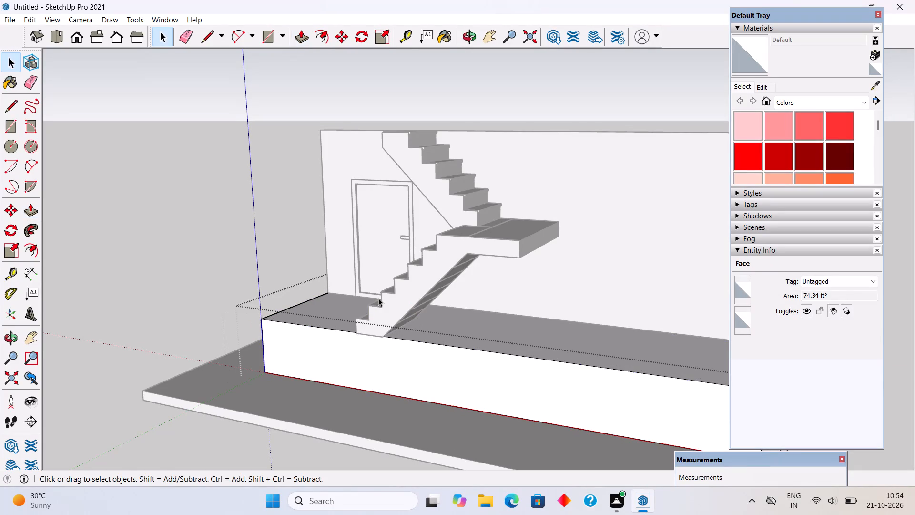
{"action": "left_click", "coordinate": [241, 213]}
Place vertical guides along the landing's outer end edge and 3' from it toward the door.
{"action": "middle_click_drag", "start_coordinate": [219, 284], "coordinate": [468, 196]}
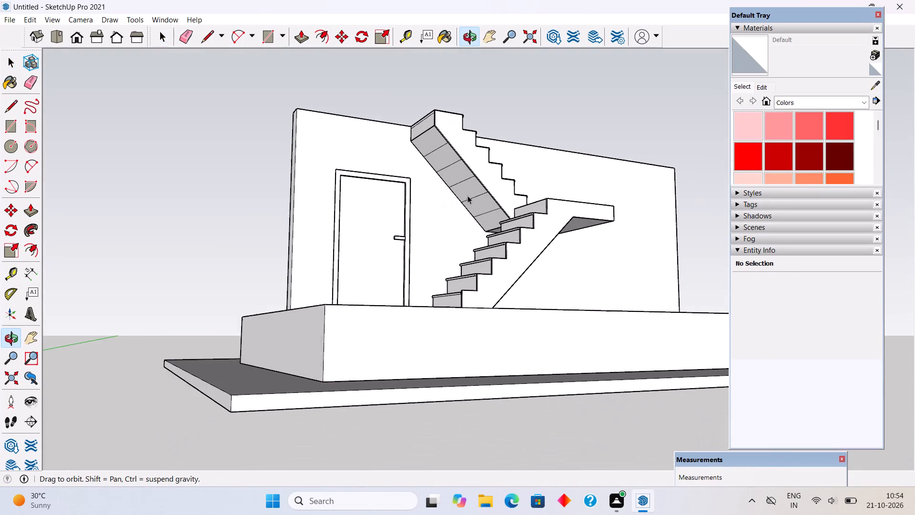
{"action": "middle_click_drag", "start_coordinate": [468, 196], "coordinate": [463, 197]}
{"action": "scroll", "coordinate": [481, 315], "scroll_direction": "up", "scroll_amount": 10}
{"action": "middle_click_drag", "start_coordinate": [479, 336], "coordinate": [469, 369]}
{"action": "scroll", "coordinate": [470, 368], "scroll_direction": "down", "scroll_amount": 6}
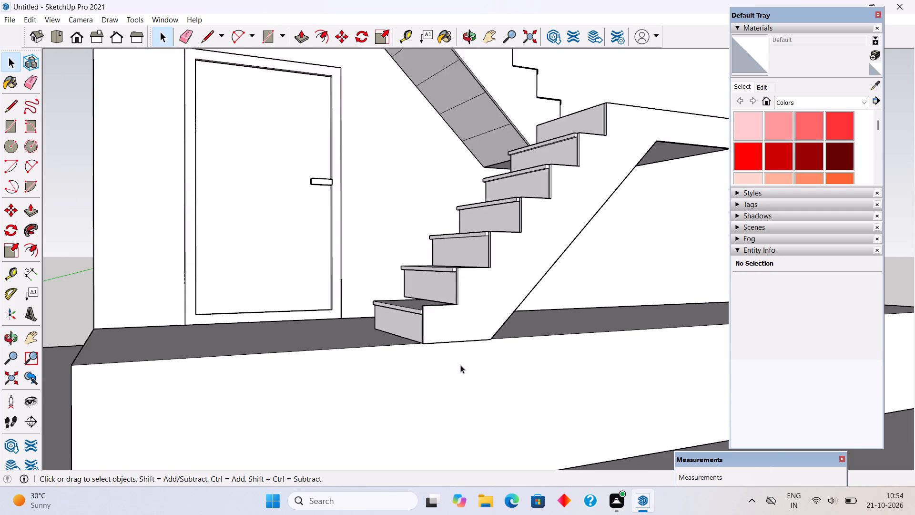
{"action": "scroll", "coordinate": [460, 365], "scroll_direction": "down", "scroll_amount": 1}
{"action": "middle_click_drag", "start_coordinate": [638, 288], "coordinate": [504, 349]}
{"action": "left_click_drag", "start_coordinate": [545, 328], "coordinate": [537, 343]}
{"action": "key", "text": "t"}
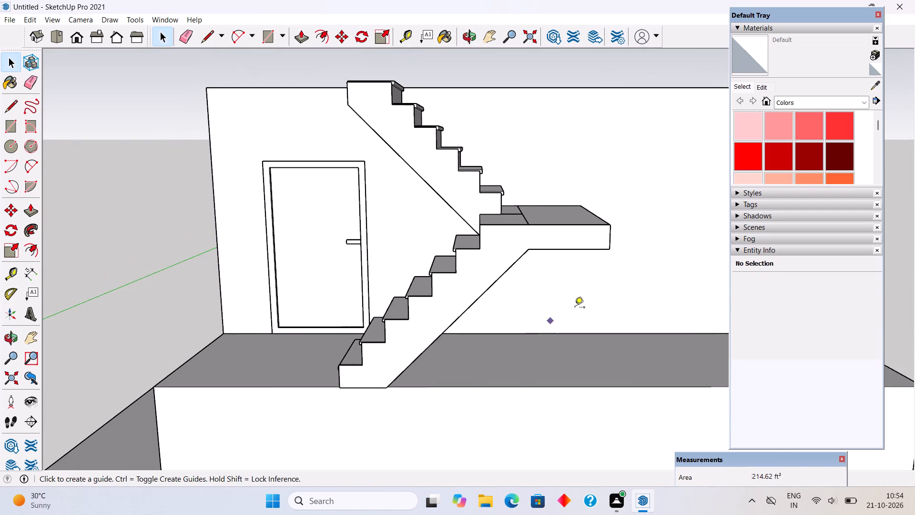
{"action": "double_click", "coordinate": [611, 239]}
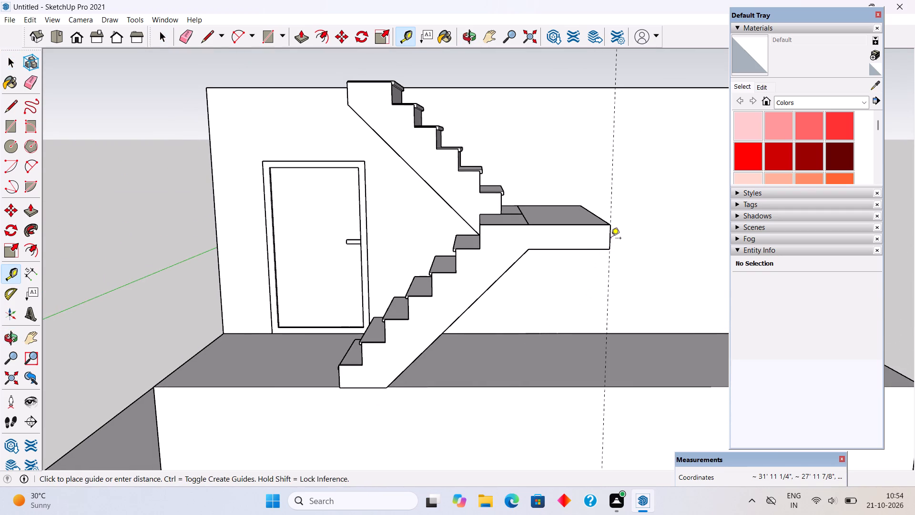
{"action": "left_click", "coordinate": [608, 330]}
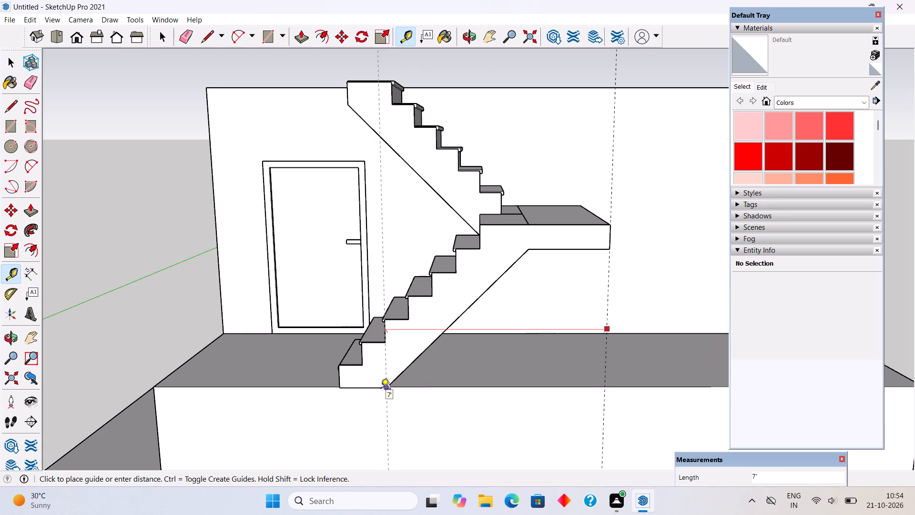
{"action": "type", "text": "3'"}
{"action": "key", "text": "Return"}
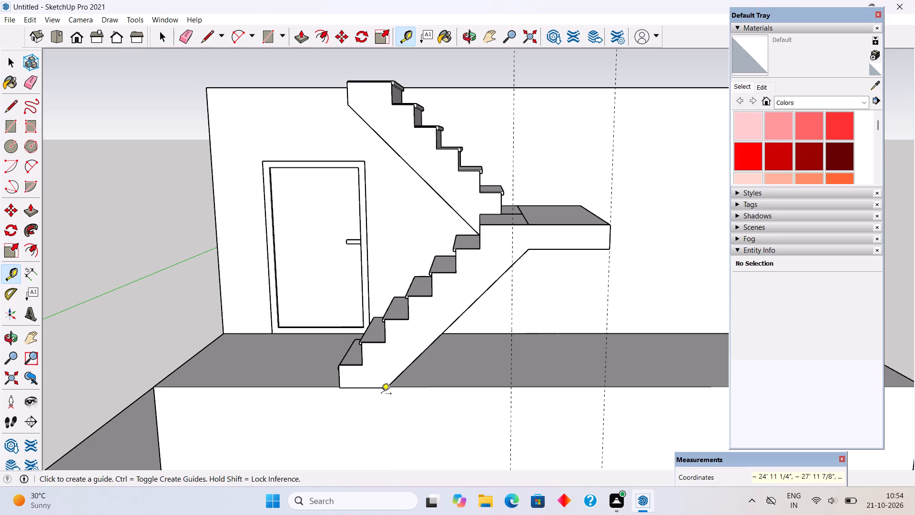
Place a horizontal guide 10' above the plinth's bottom front edge.
{"action": "scroll", "coordinate": [381, 398], "scroll_direction": "down", "scroll_amount": 1}
{"action": "scroll", "coordinate": [412, 426], "scroll_direction": "down", "scroll_amount": 1}
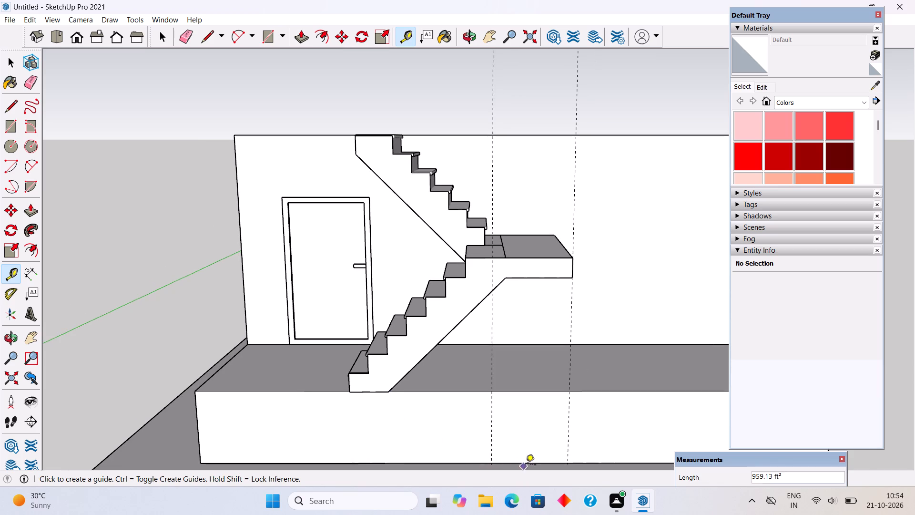
{"action": "left_click", "coordinate": [528, 463]}
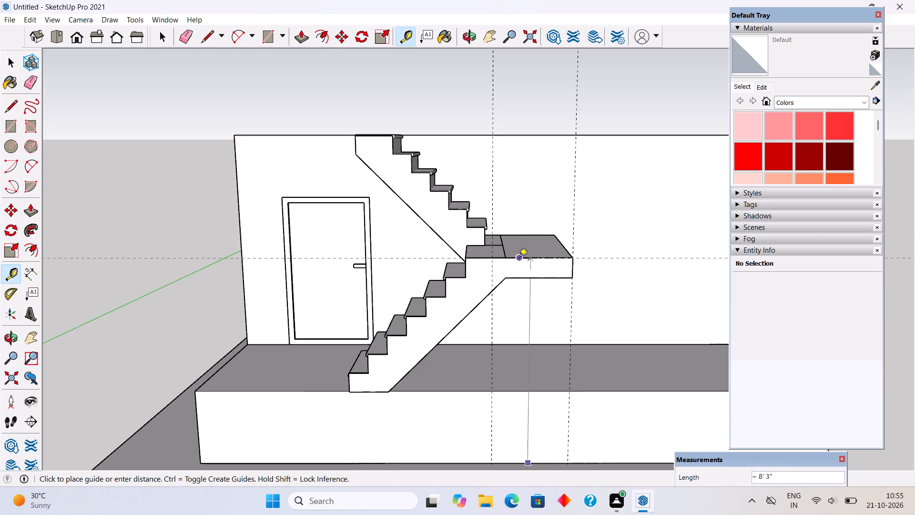
{"action": "type", "text": "10'"}
{"action": "key", "text": "Return"}
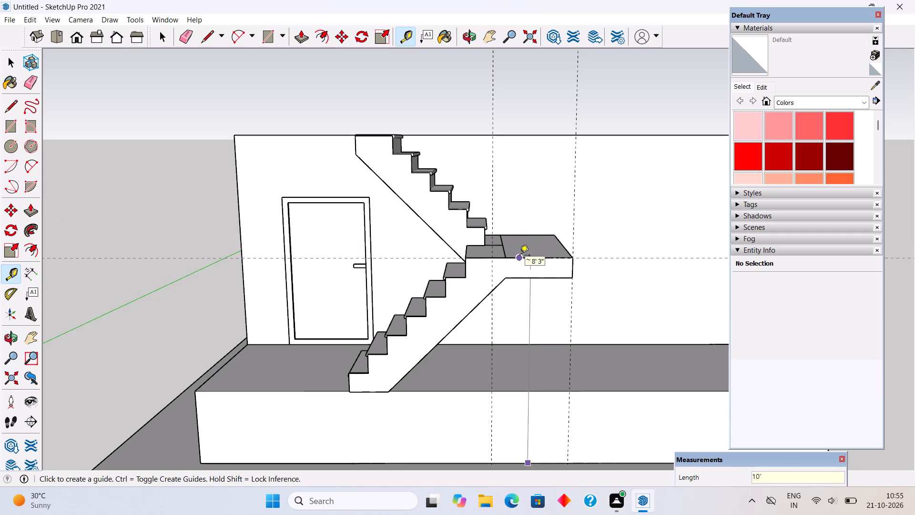
{"action": "scroll", "coordinate": [520, 256], "scroll_direction": "down", "scroll_amount": 2}
{"action": "scroll", "coordinate": [547, 348], "scroll_direction": "down", "scroll_amount": 1}
{"action": "middle_click_drag", "start_coordinate": [541, 337], "coordinate": [560, 259]}
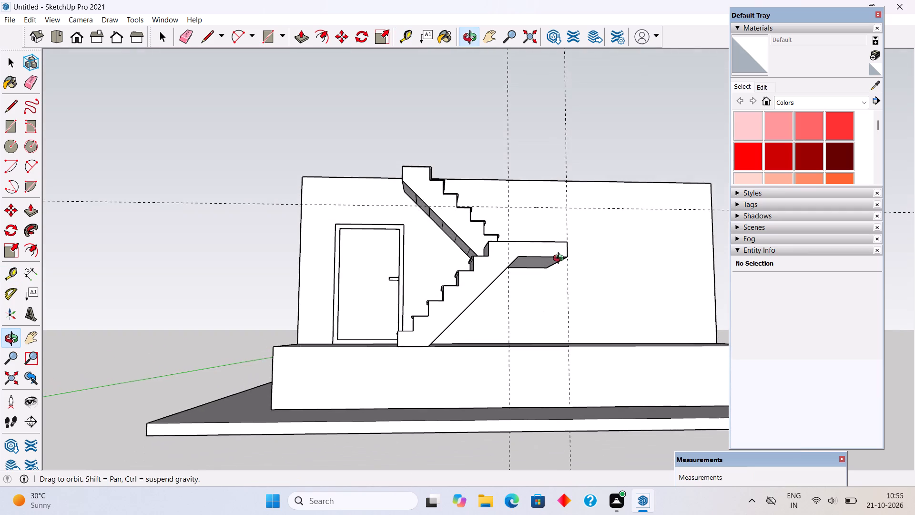
{"action": "middle_click_drag", "start_coordinate": [560, 259], "coordinate": [564, 300]}
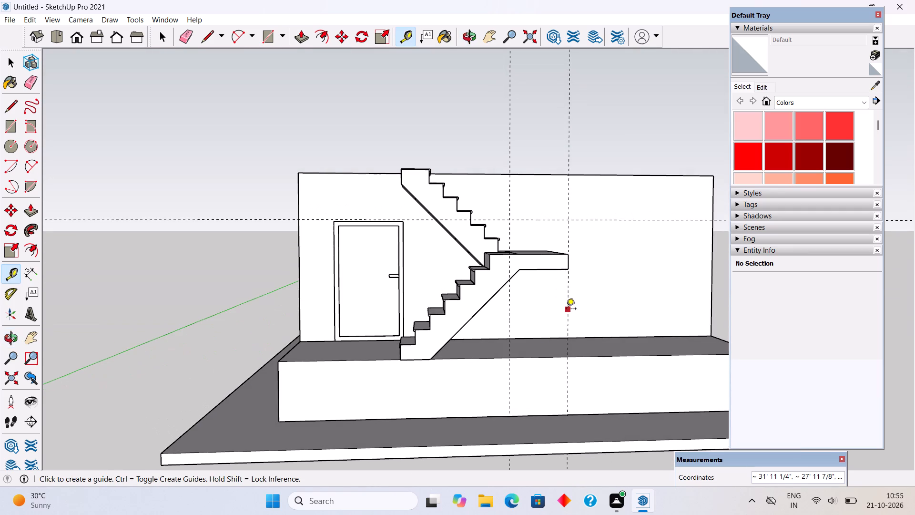
{"action": "left_click", "coordinate": [566, 309]}
{"action": "key", "text": "space"}
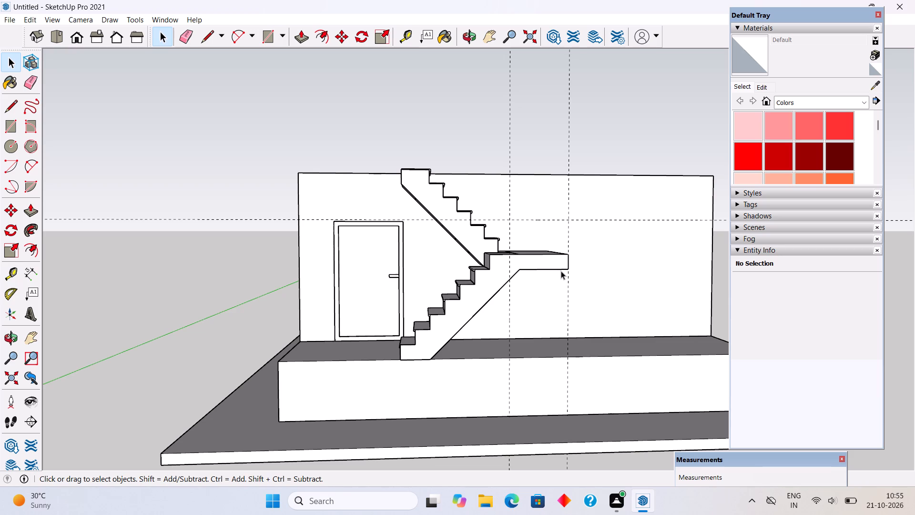
Draw a 3' by 10' upright rectangle between the two vertical guides, from the plinth's bottom front edge up to the horizontal guide.
{"action": "middle_click_drag", "start_coordinate": [556, 244], "coordinate": [539, 309]}
{"action": "key", "text": "r"}
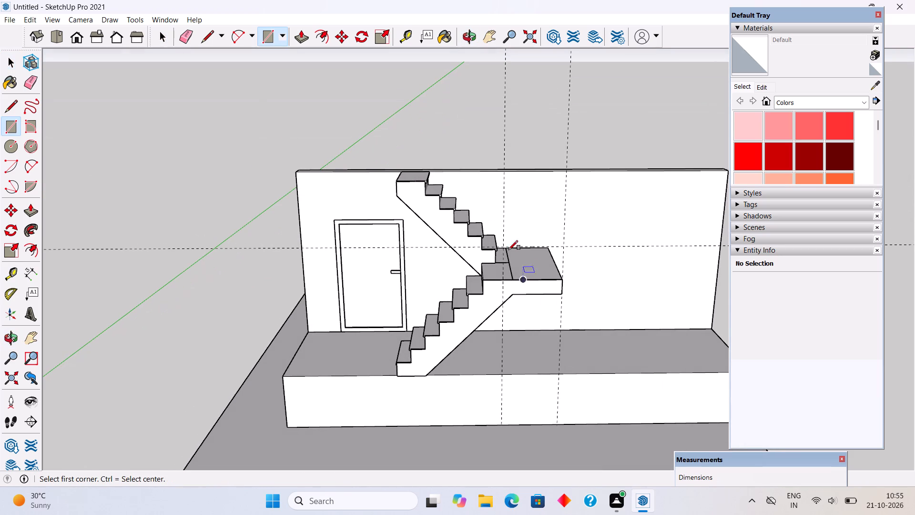
{"action": "scroll", "coordinate": [508, 268], "scroll_direction": "up", "scroll_amount": 6}
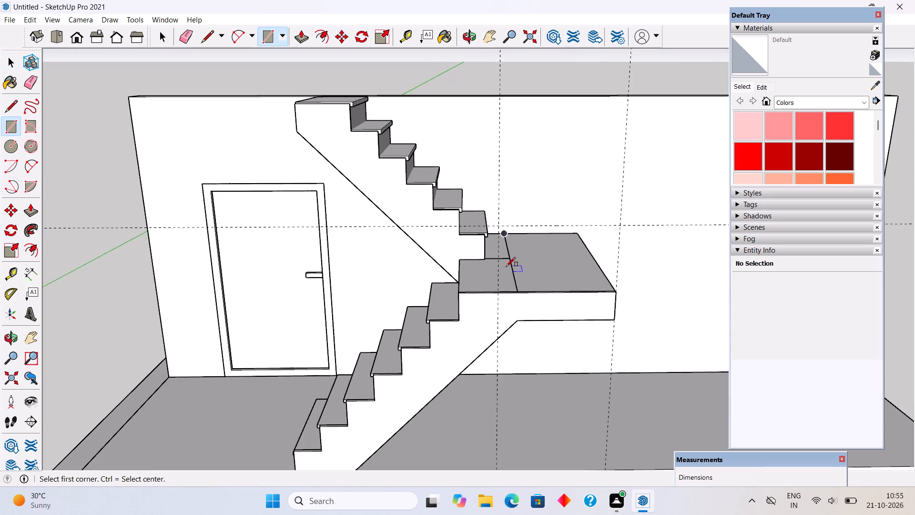
{"action": "scroll", "coordinate": [484, 236], "scroll_direction": "up", "scroll_amount": 4}
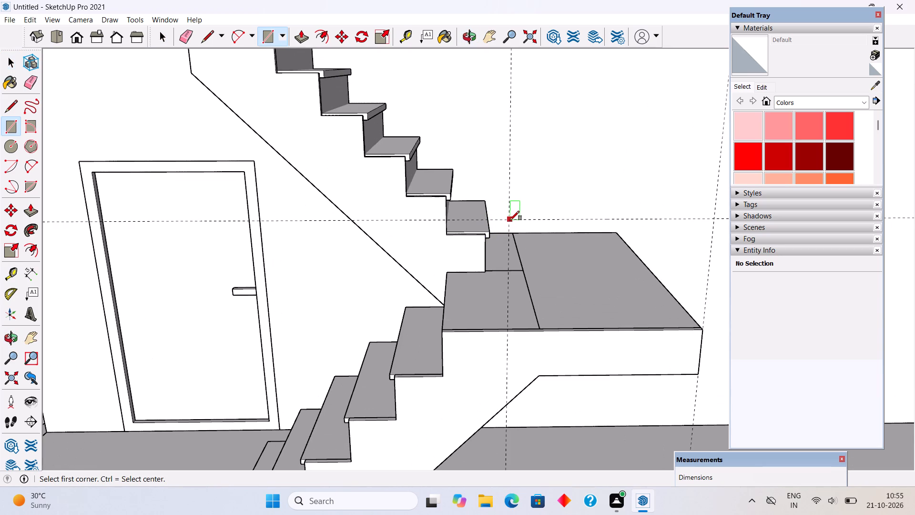
{"action": "middle_click_drag", "start_coordinate": [521, 266], "coordinate": [604, 151]}
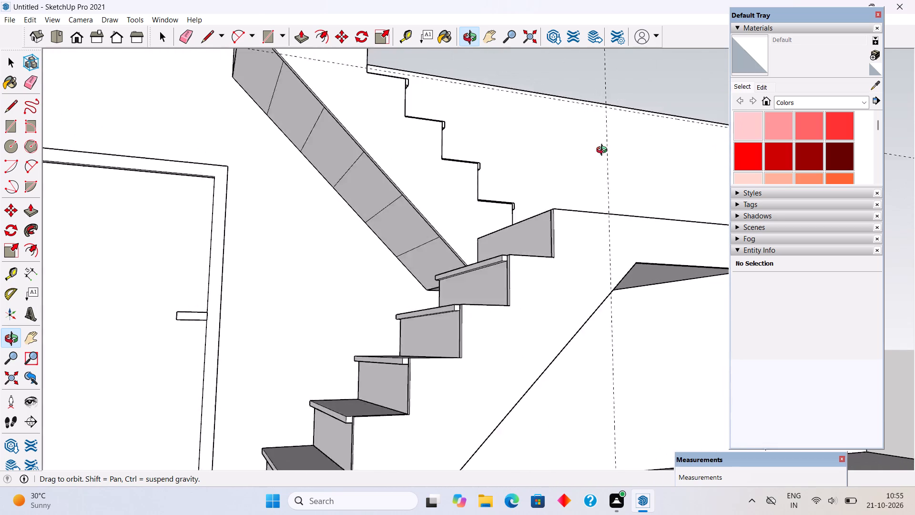
{"action": "middle_click_drag", "start_coordinate": [604, 151], "coordinate": [591, 152]}
{"action": "scroll", "coordinate": [591, 152], "scroll_direction": "down", "scroll_amount": 4}
{"action": "scroll", "coordinate": [559, 197], "scroll_direction": "down", "scroll_amount": 3}
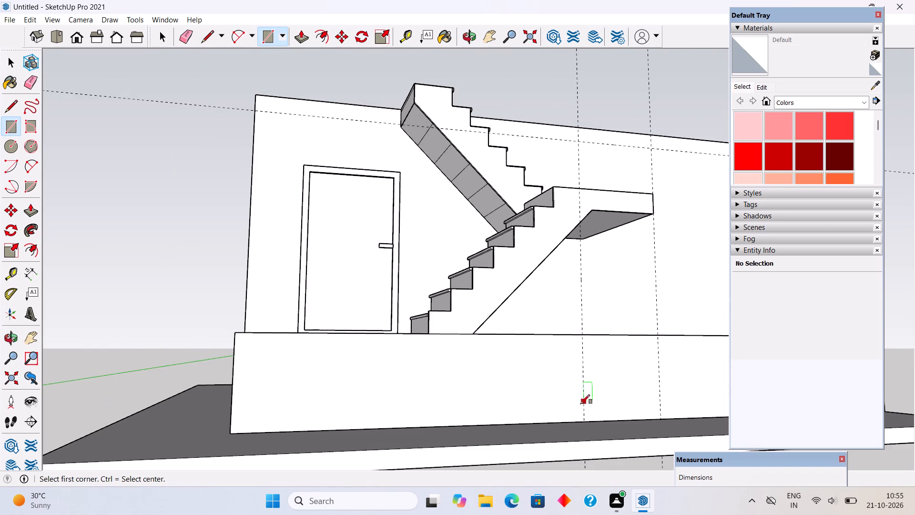
{"action": "left_click", "coordinate": [586, 420]}
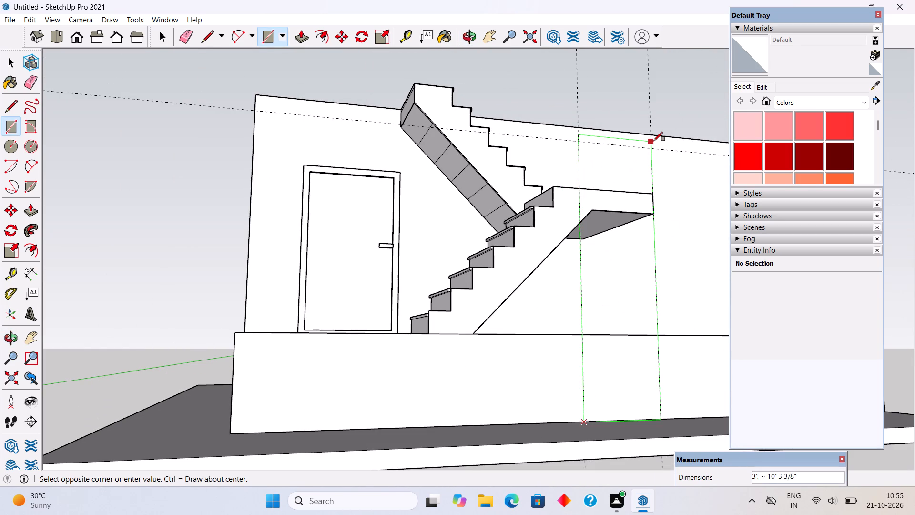
{"action": "left_click", "coordinate": [651, 150]}
{"action": "middle_click_drag", "start_coordinate": [642, 177], "coordinate": [914, 356]}
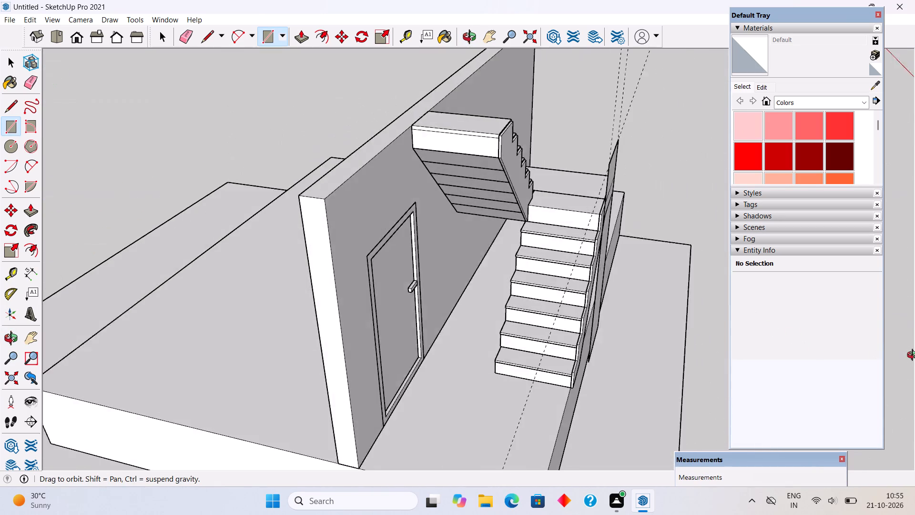
{"action": "middle_click_drag", "start_coordinate": [914, 356], "coordinate": [252, 257]}
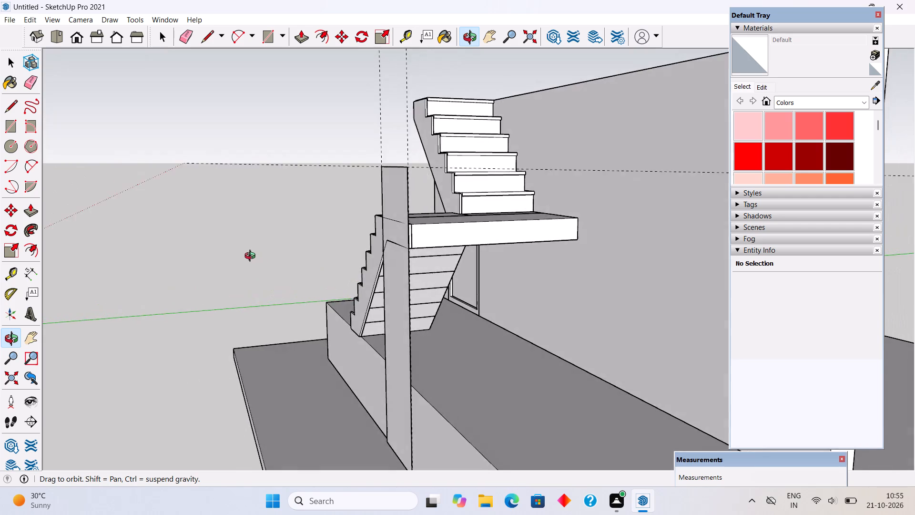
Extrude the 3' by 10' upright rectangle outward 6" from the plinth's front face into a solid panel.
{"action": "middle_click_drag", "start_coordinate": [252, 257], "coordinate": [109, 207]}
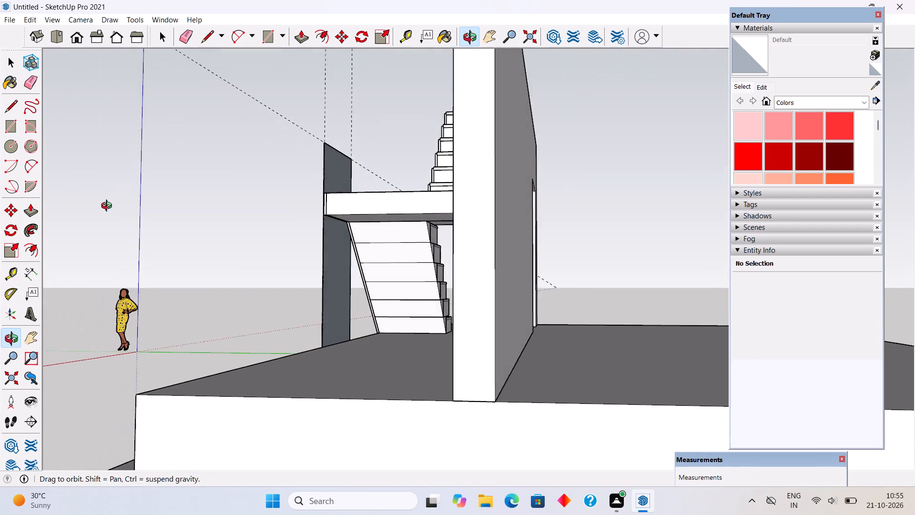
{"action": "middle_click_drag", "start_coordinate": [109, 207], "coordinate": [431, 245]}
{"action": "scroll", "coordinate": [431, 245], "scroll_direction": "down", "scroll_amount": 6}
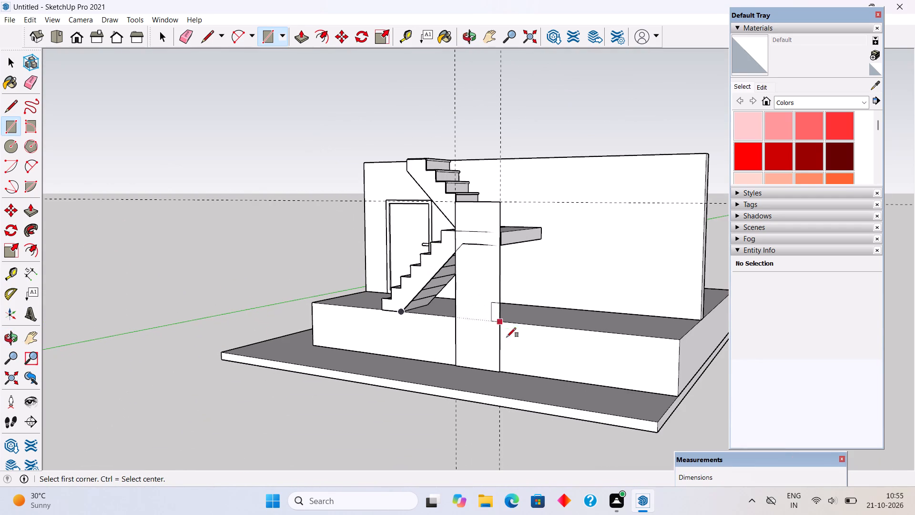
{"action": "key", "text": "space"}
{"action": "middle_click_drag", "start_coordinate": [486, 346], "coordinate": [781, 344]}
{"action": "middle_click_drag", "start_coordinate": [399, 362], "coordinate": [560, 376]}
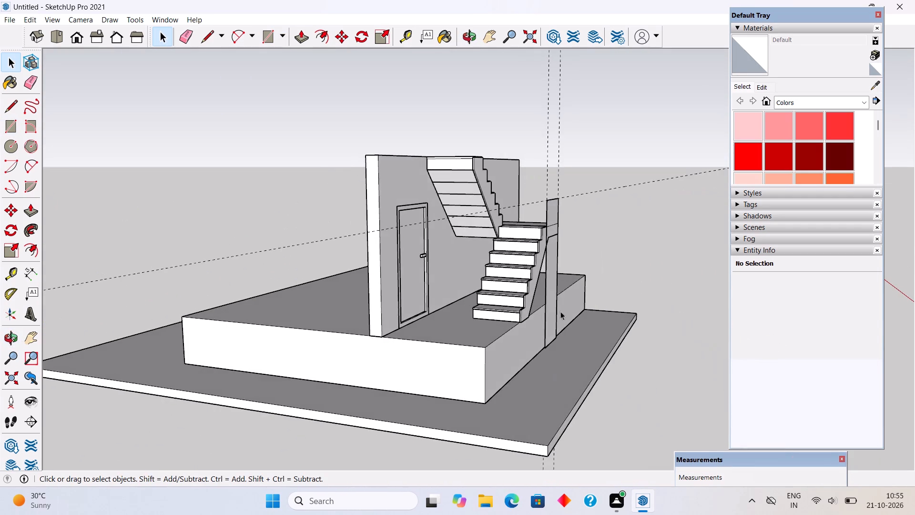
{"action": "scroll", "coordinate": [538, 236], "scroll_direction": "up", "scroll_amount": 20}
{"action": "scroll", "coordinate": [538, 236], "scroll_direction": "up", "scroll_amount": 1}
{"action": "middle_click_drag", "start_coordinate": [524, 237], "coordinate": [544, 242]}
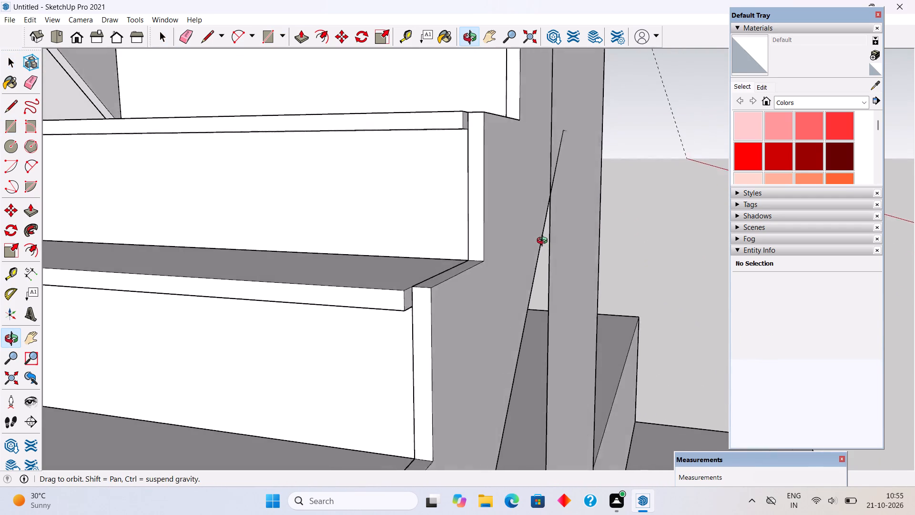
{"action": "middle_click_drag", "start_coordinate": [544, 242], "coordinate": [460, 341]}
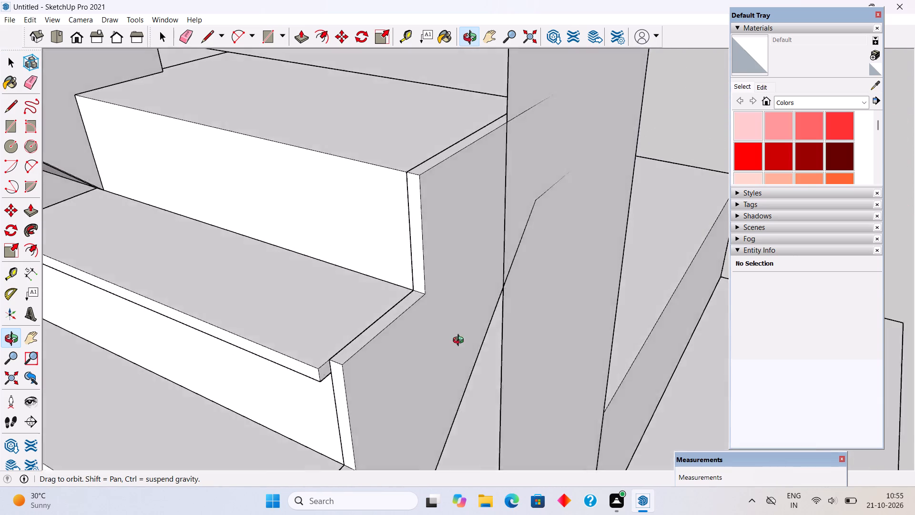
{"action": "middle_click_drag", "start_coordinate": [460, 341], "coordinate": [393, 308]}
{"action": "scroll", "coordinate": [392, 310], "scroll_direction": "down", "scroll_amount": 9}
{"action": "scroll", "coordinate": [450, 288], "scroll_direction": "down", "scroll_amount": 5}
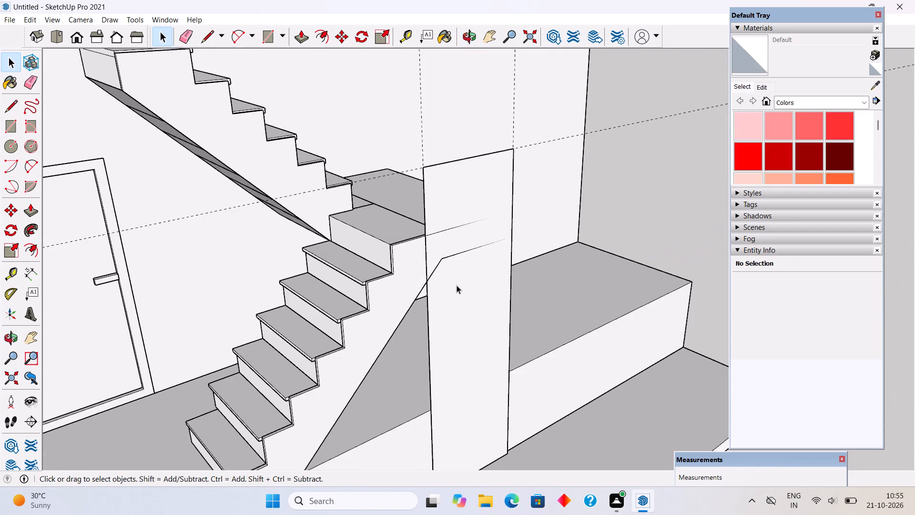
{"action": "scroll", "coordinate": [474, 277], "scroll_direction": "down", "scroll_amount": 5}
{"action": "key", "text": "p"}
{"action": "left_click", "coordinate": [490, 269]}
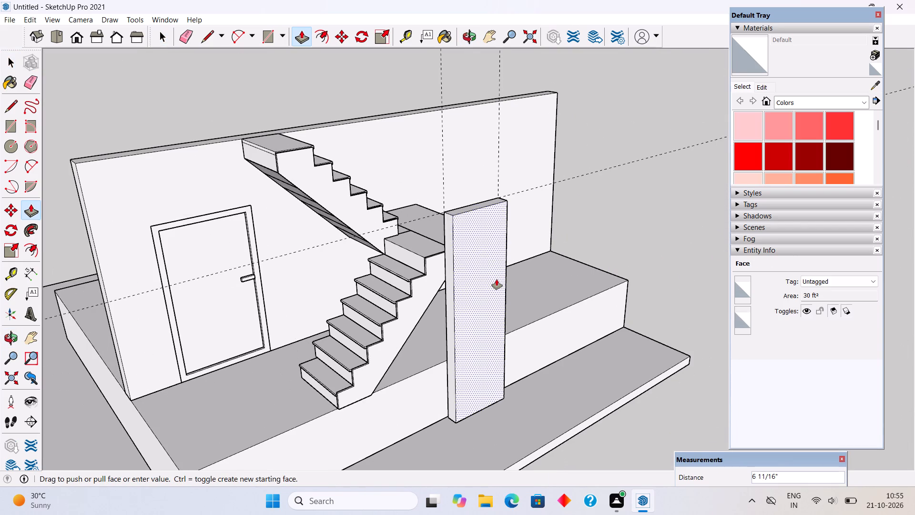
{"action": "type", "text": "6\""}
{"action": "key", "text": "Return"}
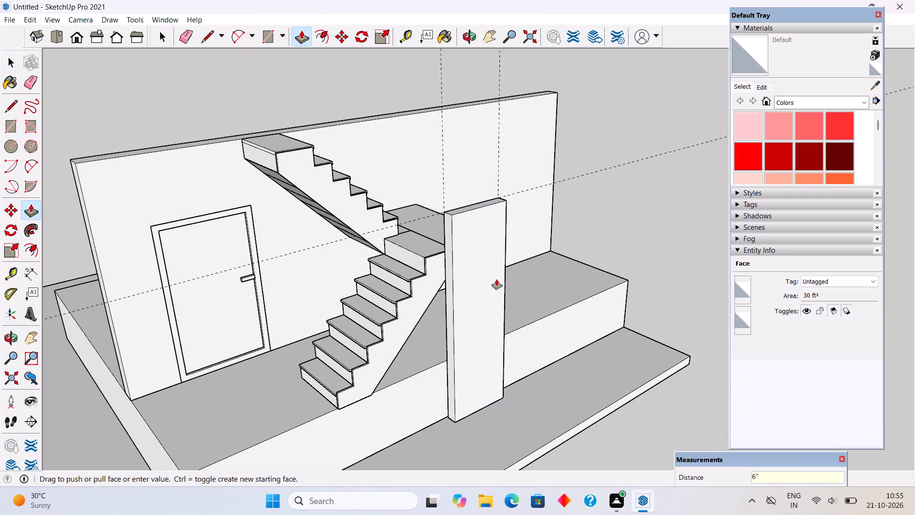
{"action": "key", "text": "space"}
Examine how the upright panel's back and base line up with the landing and the plinth's front face.
{"action": "scroll", "coordinate": [497, 279], "scroll_direction": "down", "scroll_amount": 9}
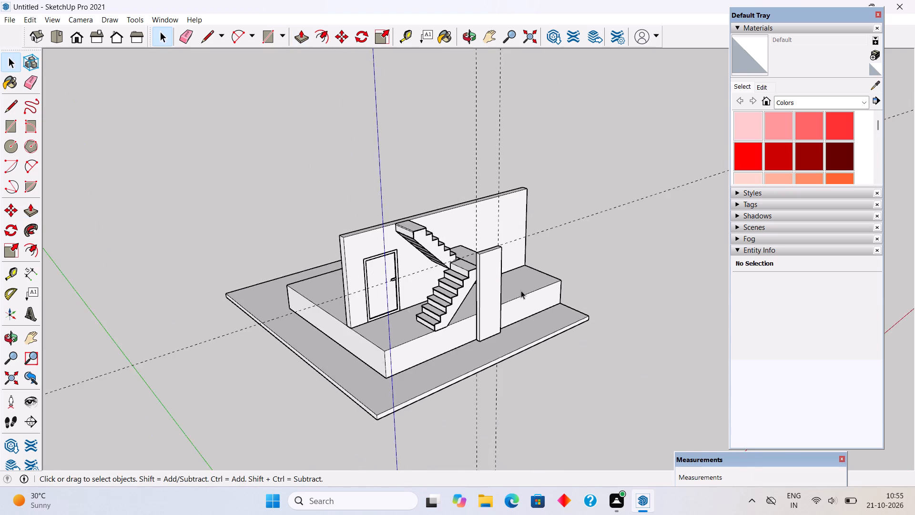
{"action": "middle_click_drag", "start_coordinate": [508, 299], "coordinate": [162, 251]}
{"action": "middle_click_drag", "start_coordinate": [648, 272], "coordinate": [453, 277]}
{"action": "scroll", "coordinate": [442, 279], "scroll_direction": "up", "scroll_amount": 6}
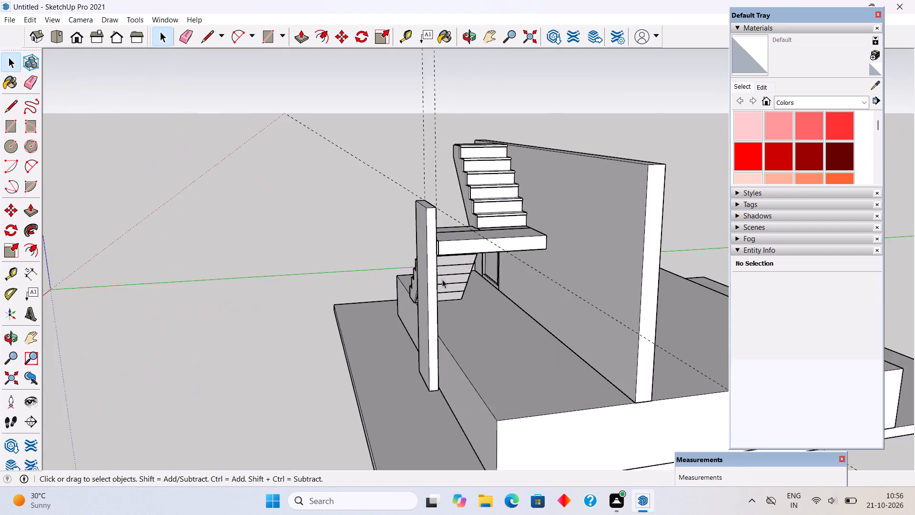
{"action": "scroll", "coordinate": [442, 279], "scroll_direction": "up", "scroll_amount": 3}
{"action": "middle_click_drag", "start_coordinate": [437, 280], "coordinate": [455, 261]}
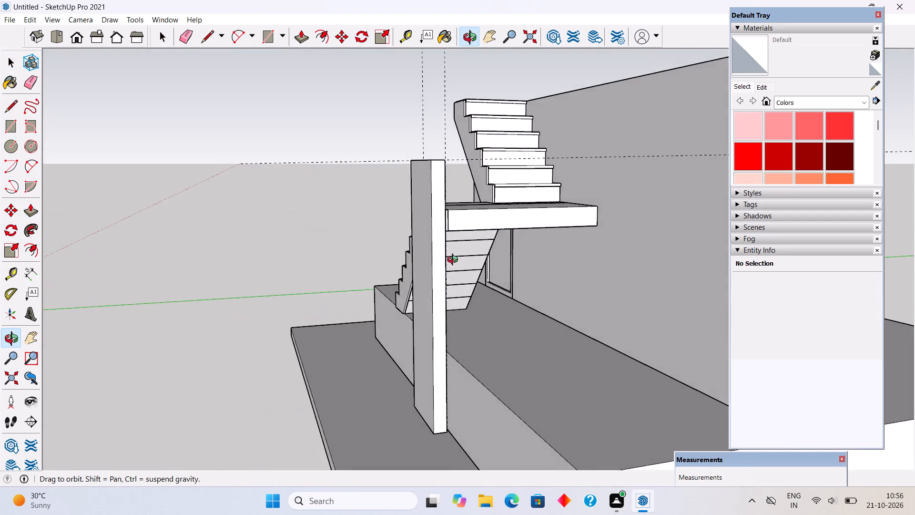
{"action": "middle_click_drag", "start_coordinate": [455, 261], "coordinate": [408, 179]}
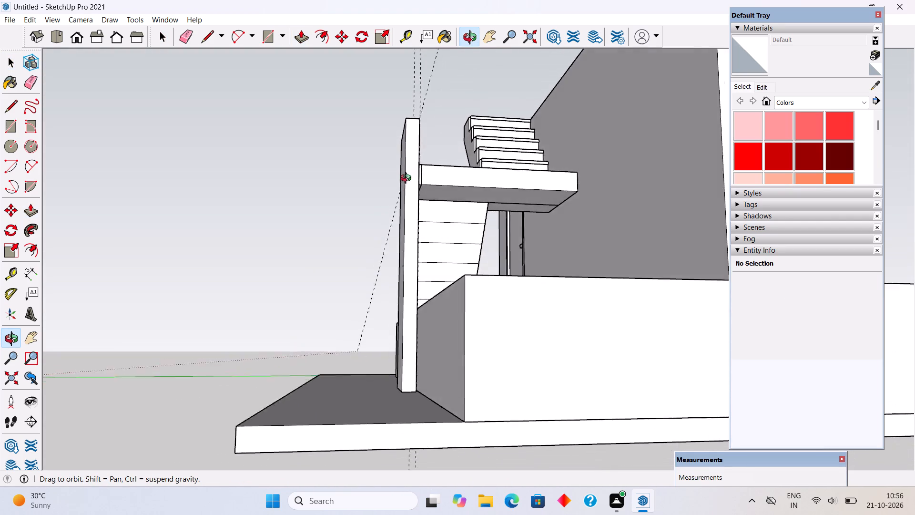
{"action": "middle_click_drag", "start_coordinate": [408, 179], "coordinate": [403, 172]}
{"action": "scroll", "coordinate": [439, 376], "scroll_direction": "up", "scroll_amount": 15}
{"action": "middle_click_drag", "start_coordinate": [398, 367], "coordinate": [376, 389]}
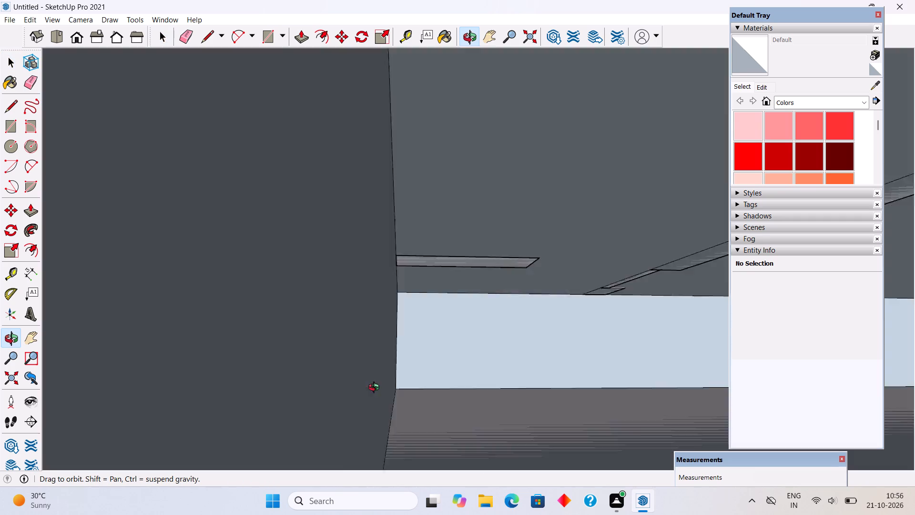
{"action": "middle_click_drag", "start_coordinate": [376, 389], "coordinate": [409, 378]}
{"action": "scroll", "coordinate": [427, 397], "scroll_direction": "up", "scroll_amount": 6}
{"action": "middle_click_drag", "start_coordinate": [404, 384], "coordinate": [404, 384]}
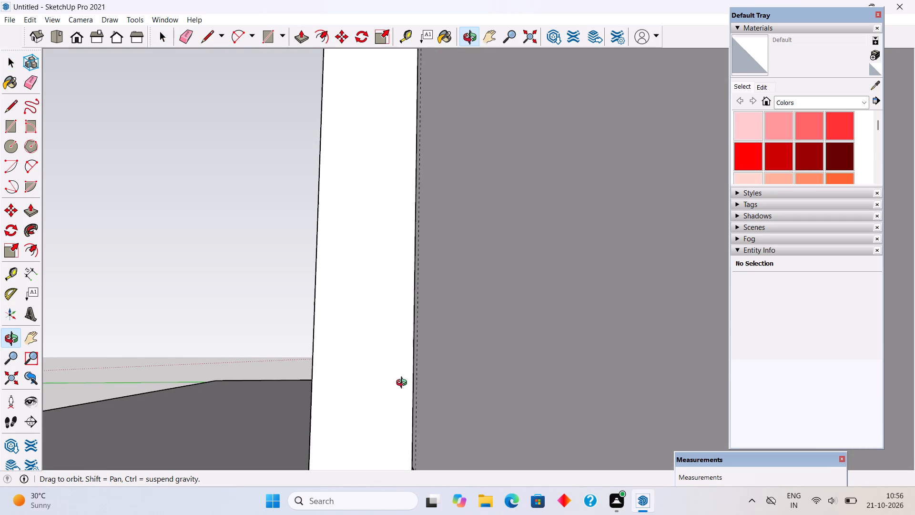
{"action": "middle_click_drag", "start_coordinate": [404, 384], "coordinate": [401, 380]}
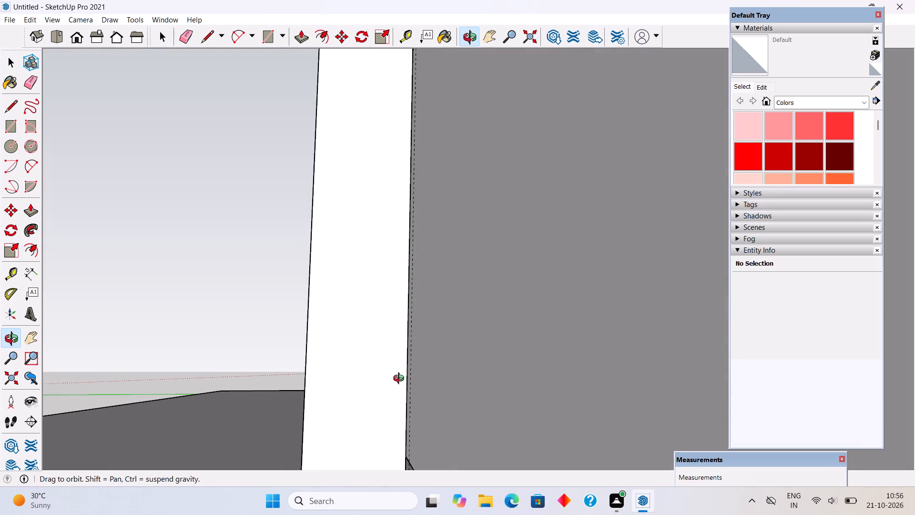
{"action": "middle_click_drag", "start_coordinate": [401, 380], "coordinate": [388, 401]}
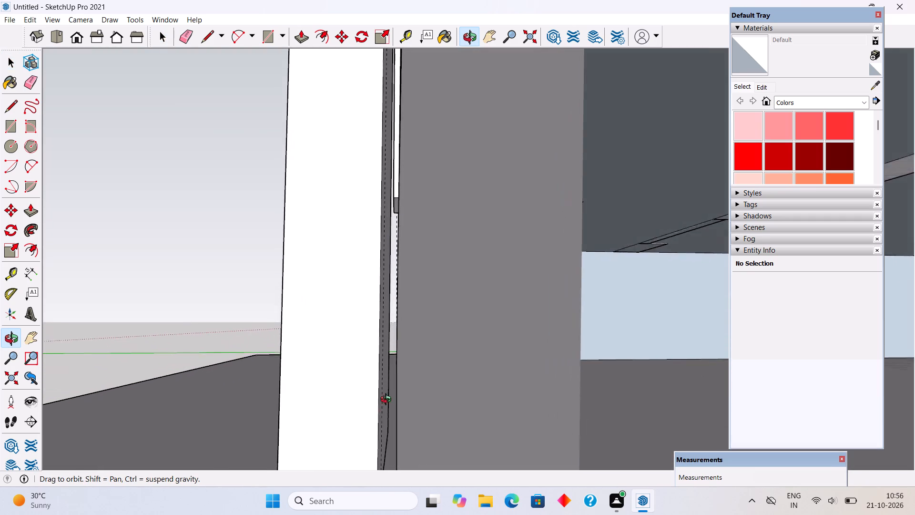
{"action": "middle_click_drag", "start_coordinate": [388, 401], "coordinate": [401, 402]}
{"action": "scroll", "coordinate": [401, 402], "scroll_direction": "down", "scroll_amount": 3}
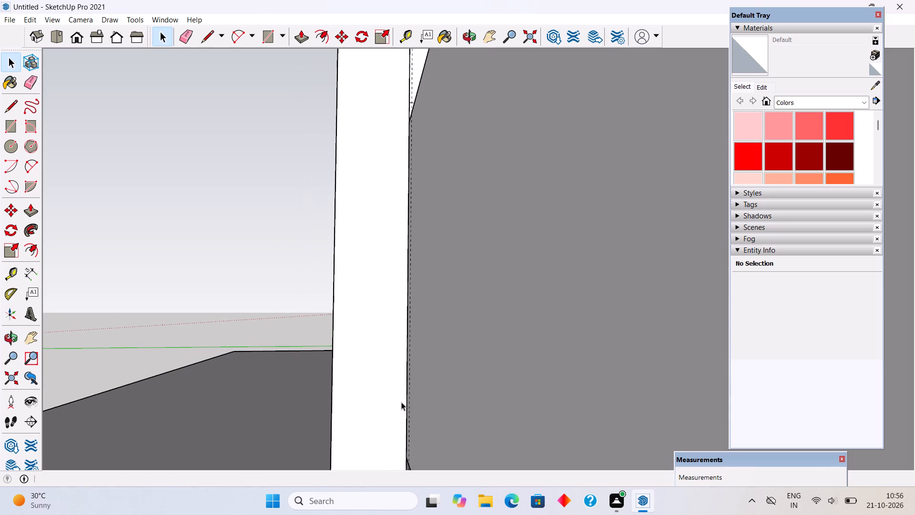
{"action": "left_click", "coordinate": [280, 232]}
{"action": "scroll", "coordinate": [338, 241], "scroll_direction": "down", "scroll_amount": 18}
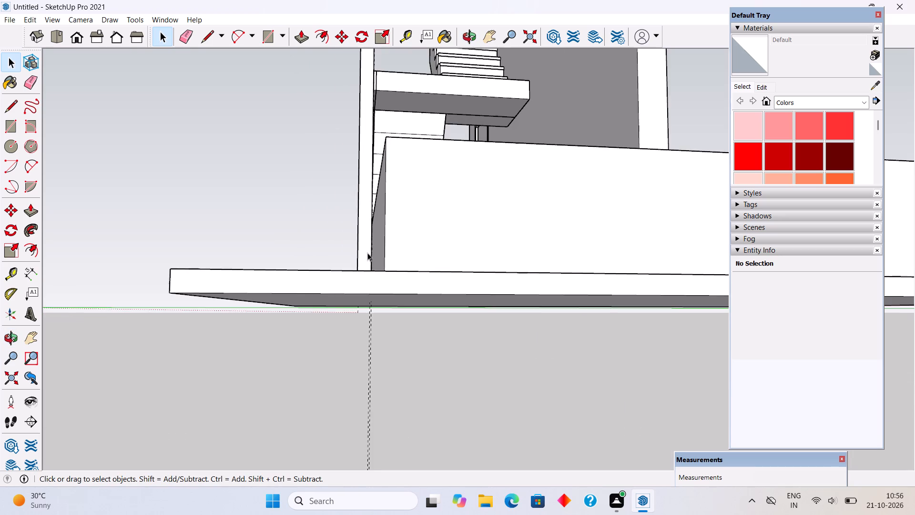
{"action": "middle_click_drag", "start_coordinate": [369, 279], "coordinate": [576, 424]}
{"action": "left_click", "coordinate": [392, 272]}
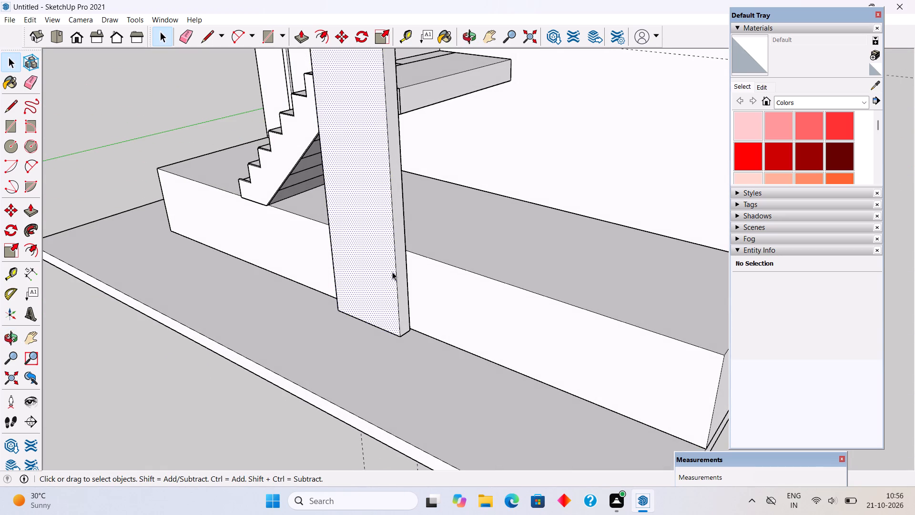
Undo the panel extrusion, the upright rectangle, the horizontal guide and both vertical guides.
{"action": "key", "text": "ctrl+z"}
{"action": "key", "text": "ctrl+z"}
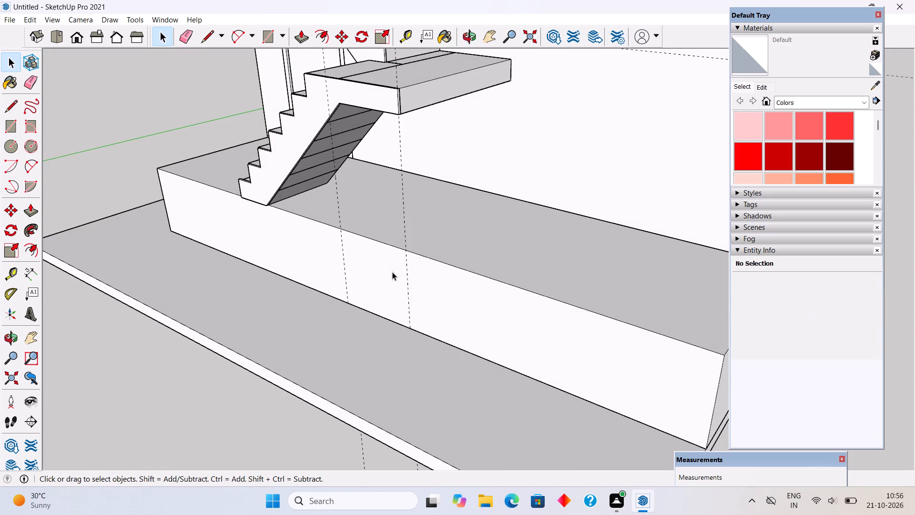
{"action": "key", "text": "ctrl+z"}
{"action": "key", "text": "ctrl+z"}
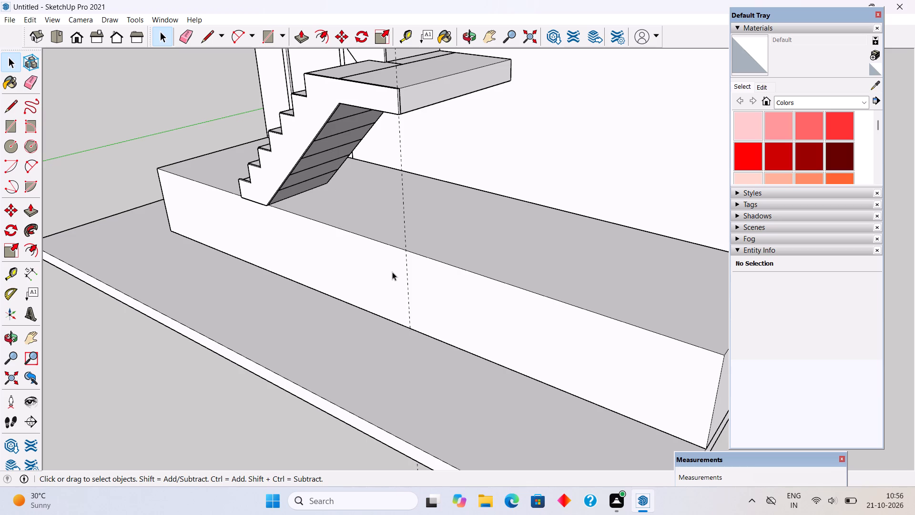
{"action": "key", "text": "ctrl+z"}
Open the plinth group, push/pull its front face 1" flush with the staircase's outer side panel, and close the group.
{"action": "middle_click_drag", "start_coordinate": [422, 299], "coordinate": [289, 303]}
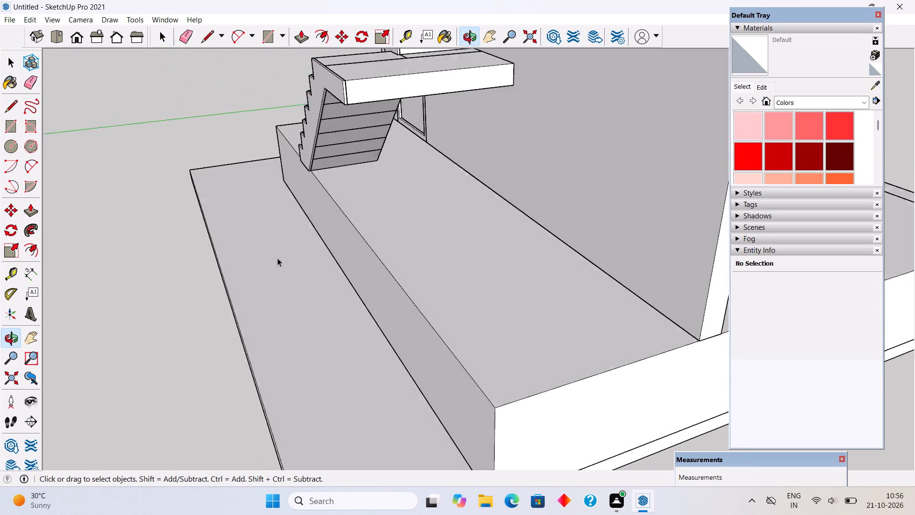
{"action": "scroll", "coordinate": [295, 198], "scroll_direction": "up", "scroll_amount": 11}
{"action": "scroll", "coordinate": [348, 130], "scroll_direction": "up", "scroll_amount": 5}
{"action": "middle_click_drag", "start_coordinate": [305, 120], "coordinate": [295, 68]}
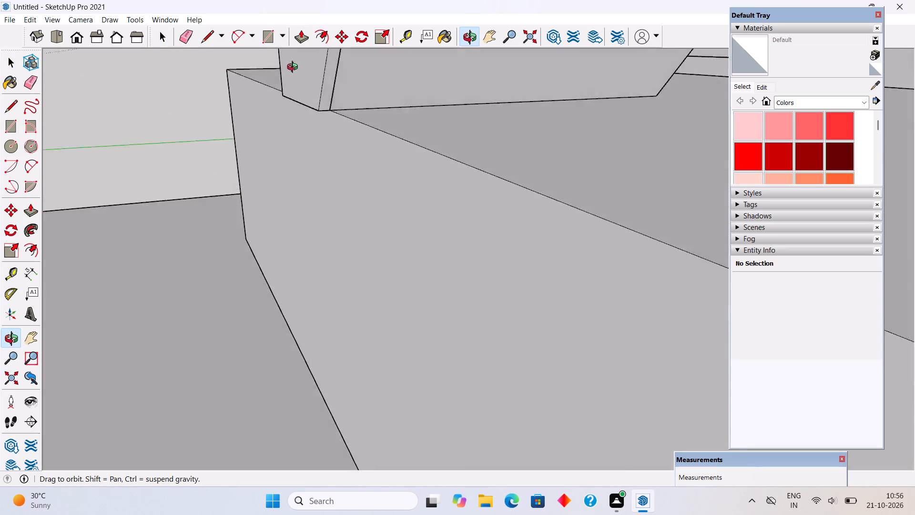
{"action": "middle_click_drag", "start_coordinate": [295, 68], "coordinate": [265, 52]}
{"action": "triple_click", "coordinate": [356, 169]}
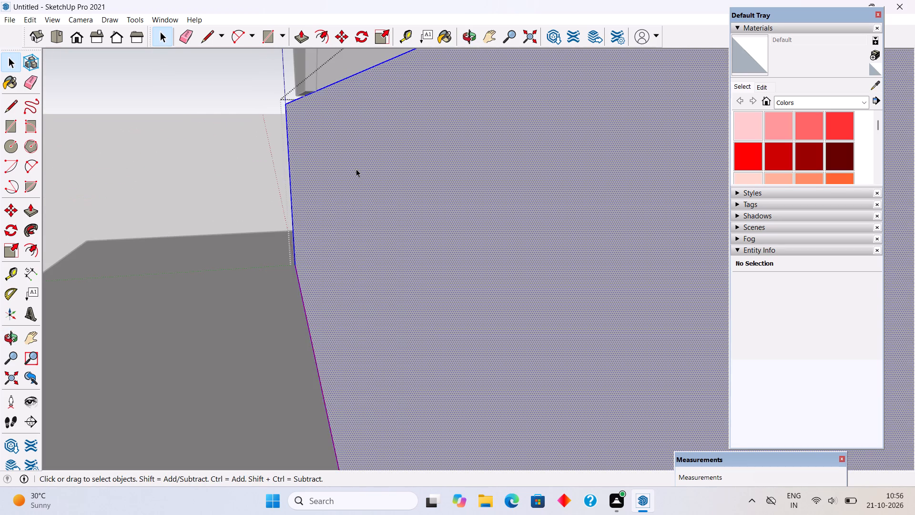
{"action": "key", "text": "p"}
{"action": "left_click", "coordinate": [324, 137]}
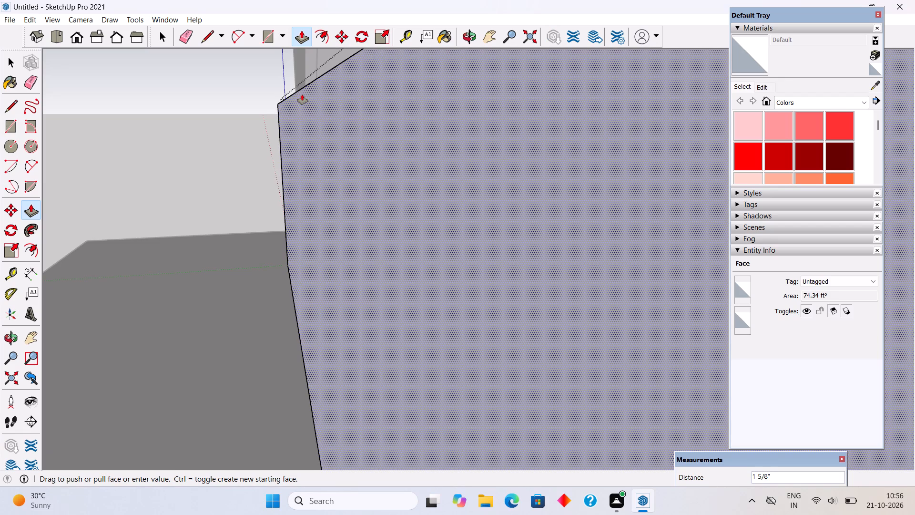
{"action": "middle_click_drag", "start_coordinate": [302, 94], "coordinate": [340, 185]}
{"action": "left_click", "coordinate": [340, 175]}
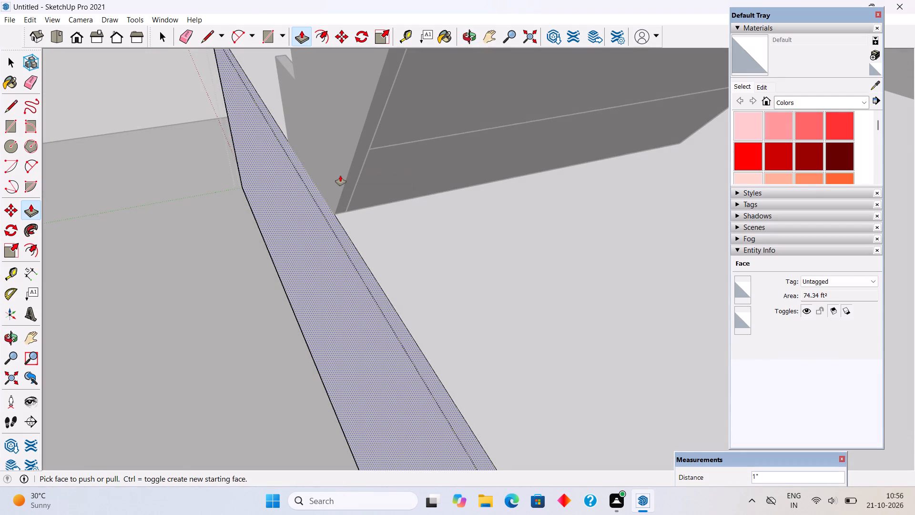
{"action": "scroll", "coordinate": [340, 175], "scroll_direction": "down", "scroll_amount": 6}
{"action": "key", "text": "space"}
{"action": "scroll", "coordinate": [340, 175], "scroll_direction": "down", "scroll_amount": 11}
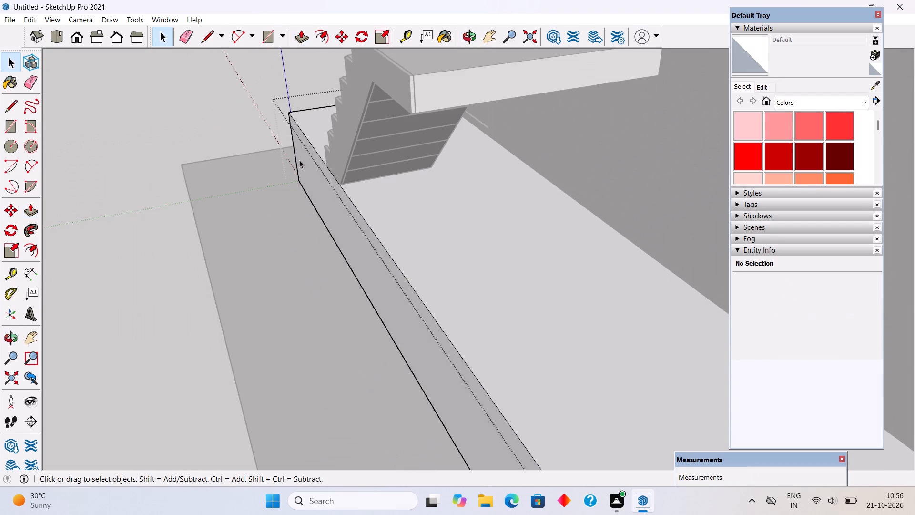
{"action": "left_click", "coordinate": [247, 144]}
Examine the alignment of the staircase's base with the plinth's front edge.
{"action": "scroll", "coordinate": [307, 227], "scroll_direction": "down", "scroll_amount": 1}
{"action": "middle_click_drag", "start_coordinate": [348, 271], "coordinate": [459, 212]}
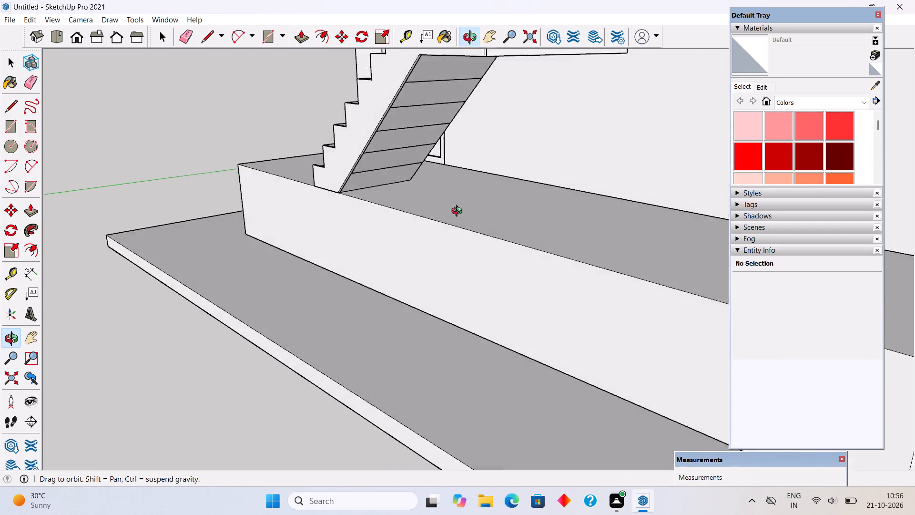
{"action": "middle_click_drag", "start_coordinate": [459, 212], "coordinate": [559, 233]}
{"action": "scroll", "coordinate": [340, 222], "scroll_direction": "up", "scroll_amount": 8}
{"action": "middle_click_drag", "start_coordinate": [367, 215], "coordinate": [195, 204]}
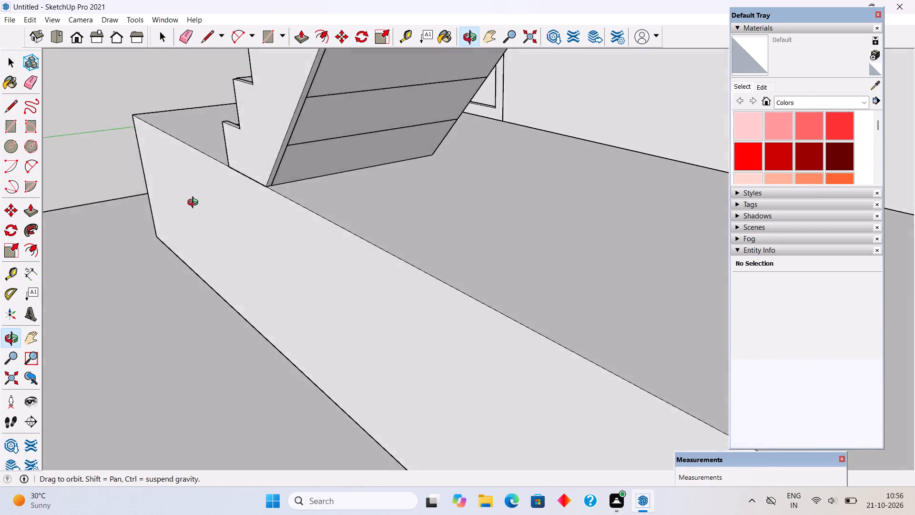
{"action": "middle_click_drag", "start_coordinate": [195, 204], "coordinate": [401, 274]}
{"action": "scroll", "coordinate": [401, 276], "scroll_direction": "down", "scroll_amount": 4}
{"action": "scroll", "coordinate": [388, 236], "scroll_direction": "down", "scroll_amount": 9}
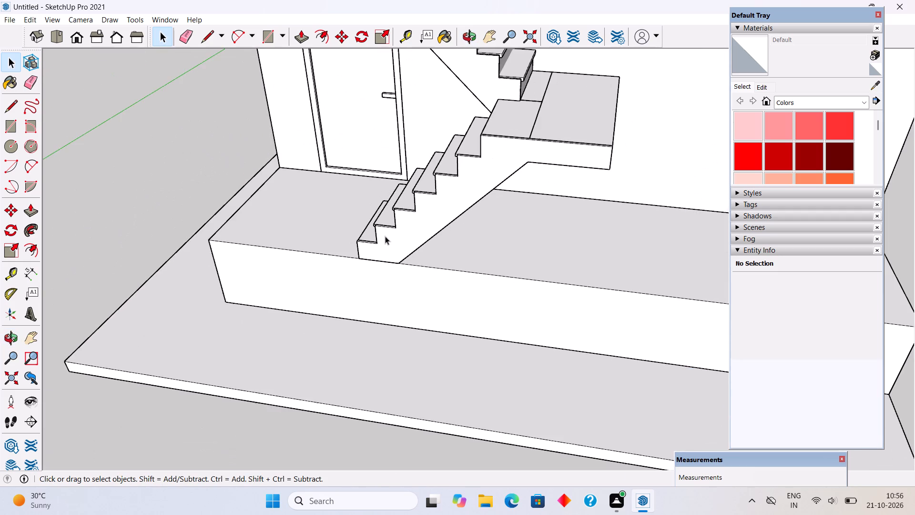
Place vertical guides along the landing's outer end edge and 3' from it toward the door.
{"action": "middle_click_drag", "start_coordinate": [558, 323], "coordinate": [653, 260]}
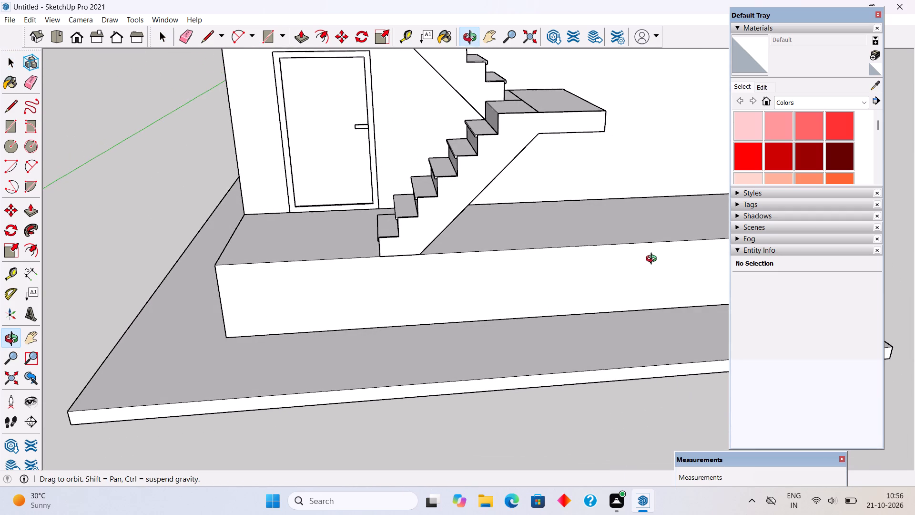
{"action": "middle_click_drag", "start_coordinate": [653, 260], "coordinate": [649, 268]}
{"action": "scroll", "coordinate": [649, 268], "scroll_direction": "down", "scroll_amount": 4}
{"action": "scroll", "coordinate": [640, 170], "scroll_direction": "up", "scroll_amount": 3}
{"action": "middle_click_drag", "start_coordinate": [572, 166], "coordinate": [532, 150]}
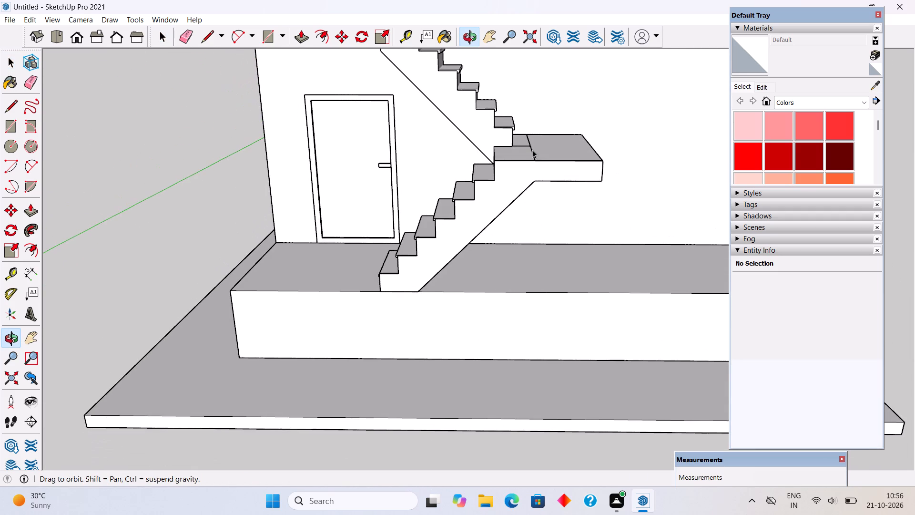
{"action": "key", "text": "t"}
{"action": "scroll", "coordinate": [605, 173], "scroll_direction": "up", "scroll_amount": 2}
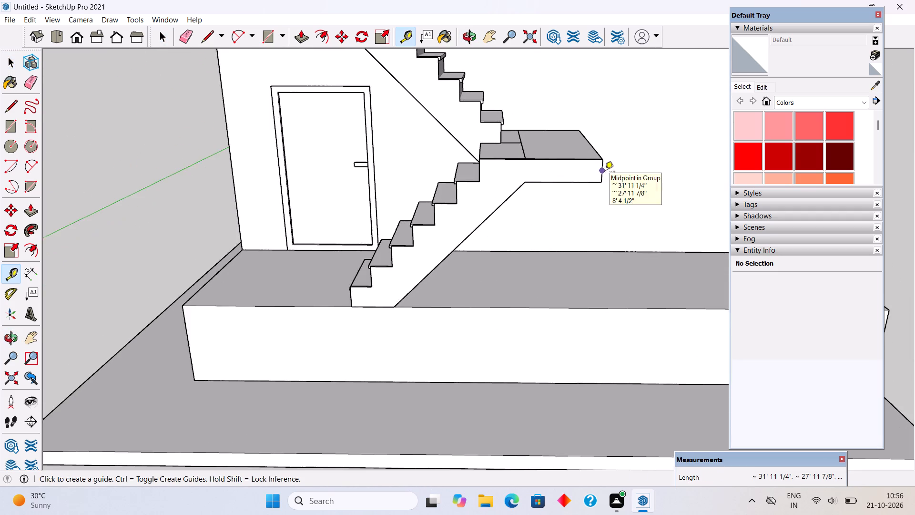
{"action": "double_click", "coordinate": [605, 173]}
{"action": "left_click", "coordinate": [600, 173]}
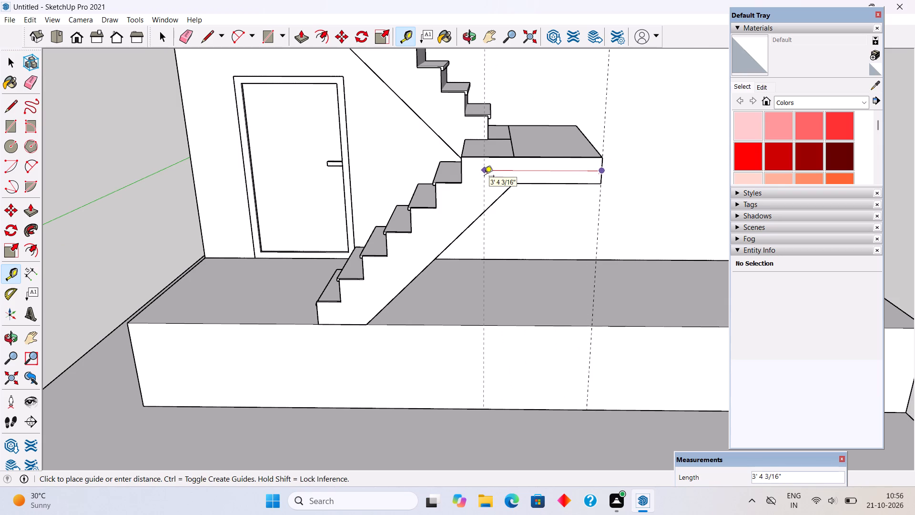
{"action": "type", "text": "3'"}
{"action": "key", "text": "Return"}
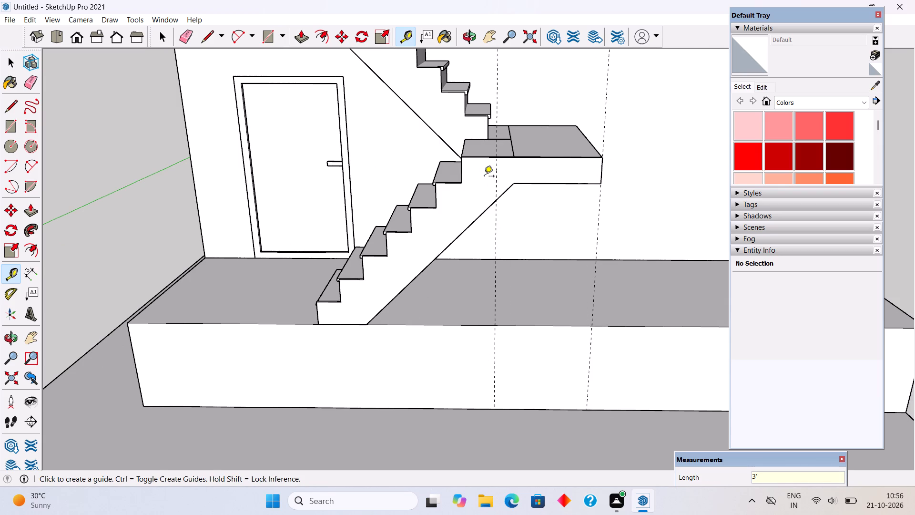
Place a vertical guide 6" from the door-side guide toward the door, and a horizontal guide 10' above the plinth's bottom front edge.
{"action": "left_click", "coordinate": [496, 263]}
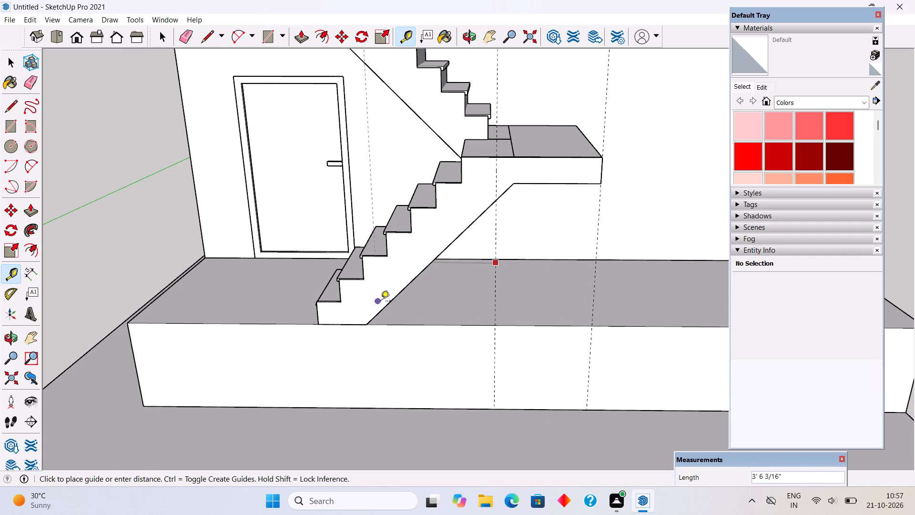
{"action": "type", "text": "6\""}
{"action": "key", "text": "Return"}
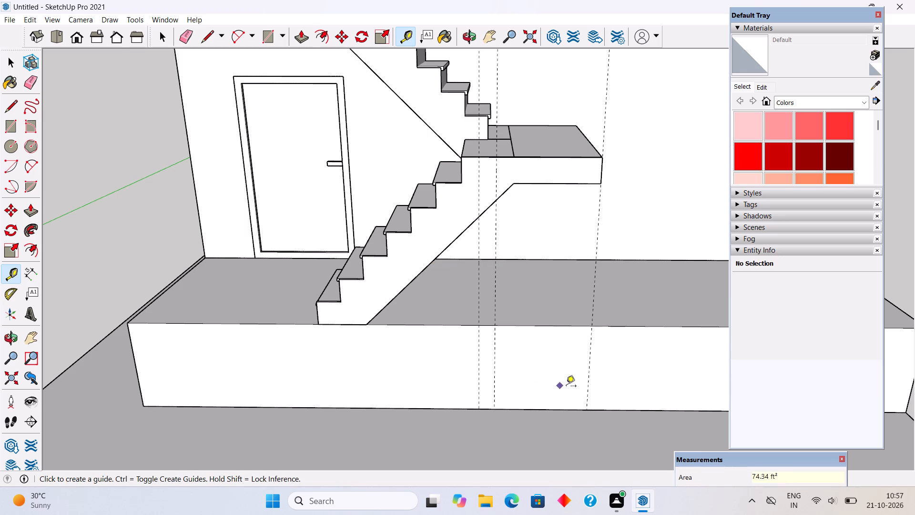
{"action": "left_click", "coordinate": [559, 410]}
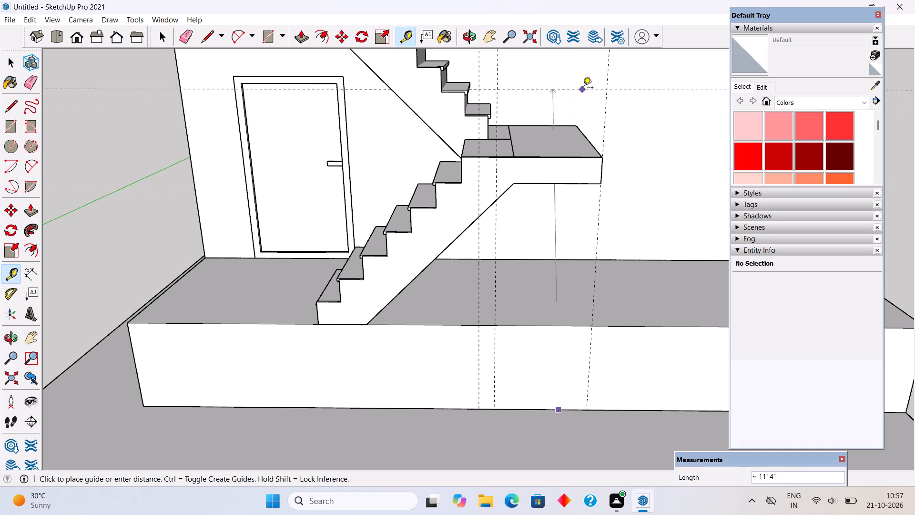
{"action": "type", "text": "10'"}
{"action": "key", "text": "Return"}
{"action": "key", "text": "space"}
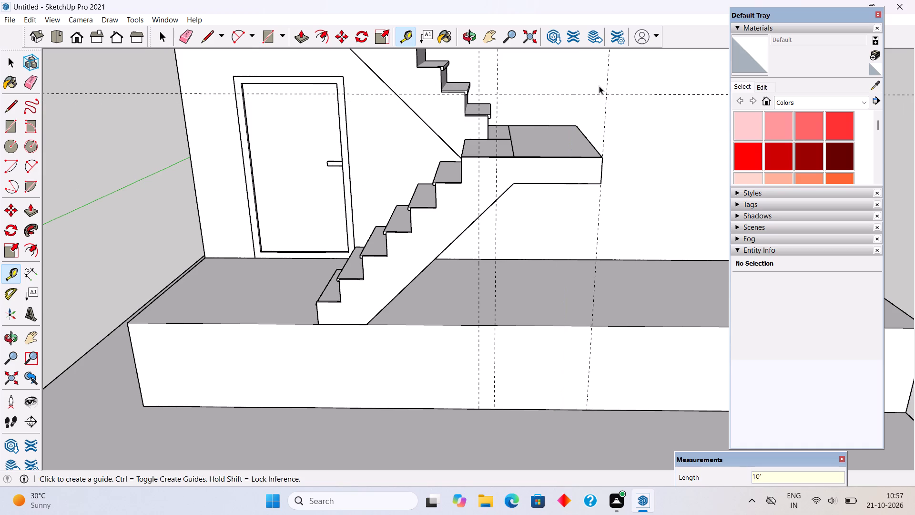
Draw a 3' 6" by 10' upright rectangle between the outermost guides at the plinth's front and push/pull it out 6".
{"action": "type", "text": "r"}
{"action": "left_click", "coordinate": [478, 96]}
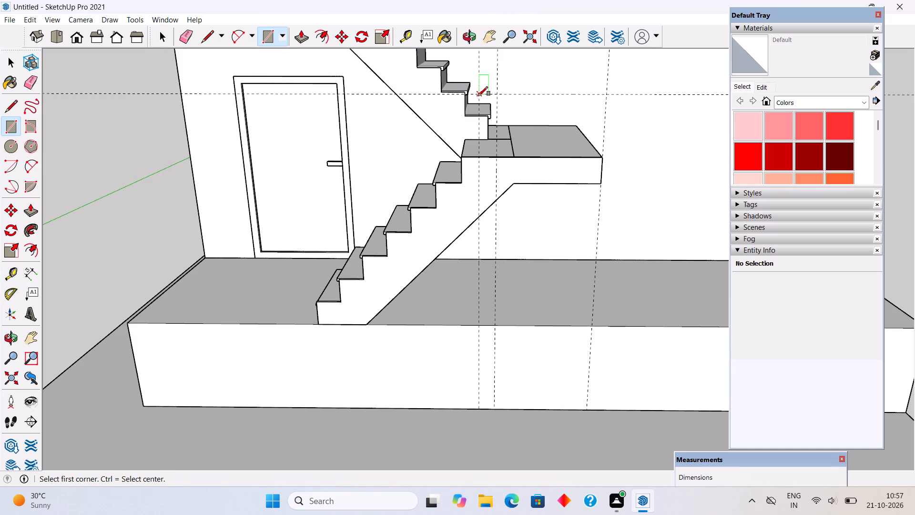
{"action": "left_click", "coordinate": [587, 409]}
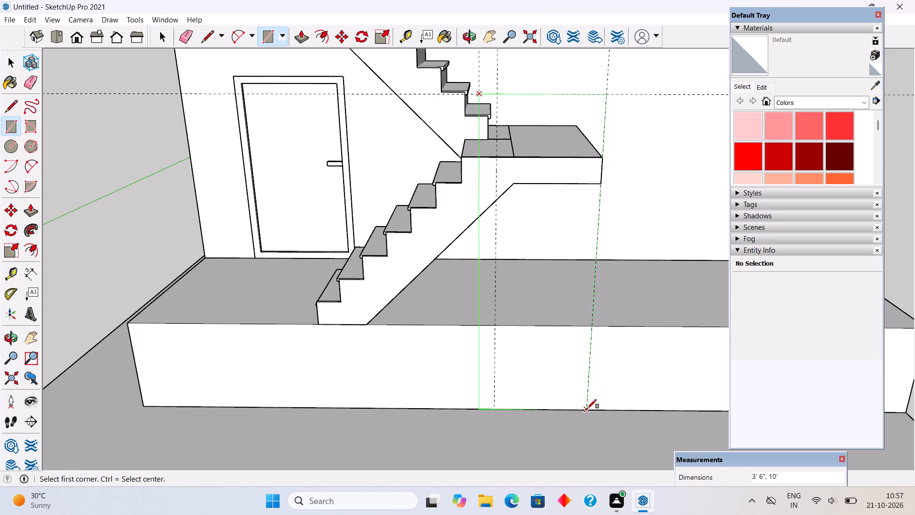
{"action": "key", "text": "p"}
{"action": "left_click", "coordinate": [557, 404]}
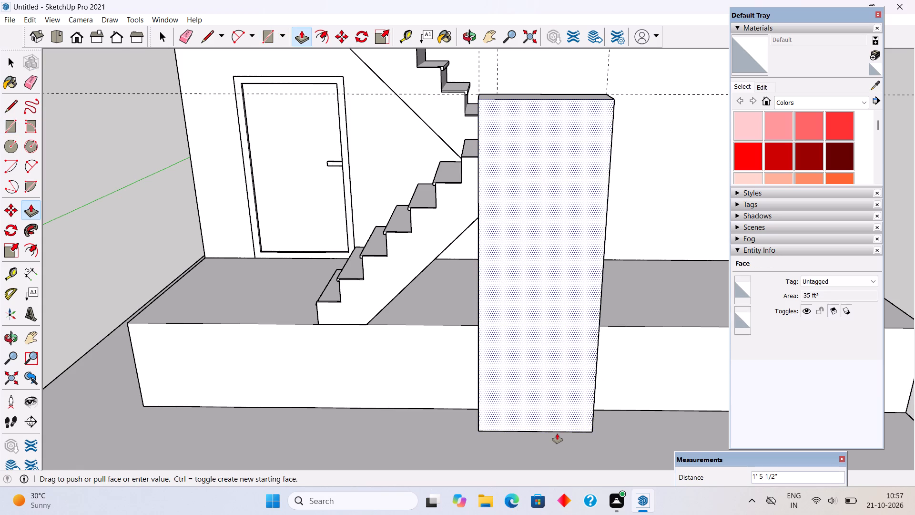
{"action": "type", "text": "6\""}
{"action": "key", "text": "Return"}
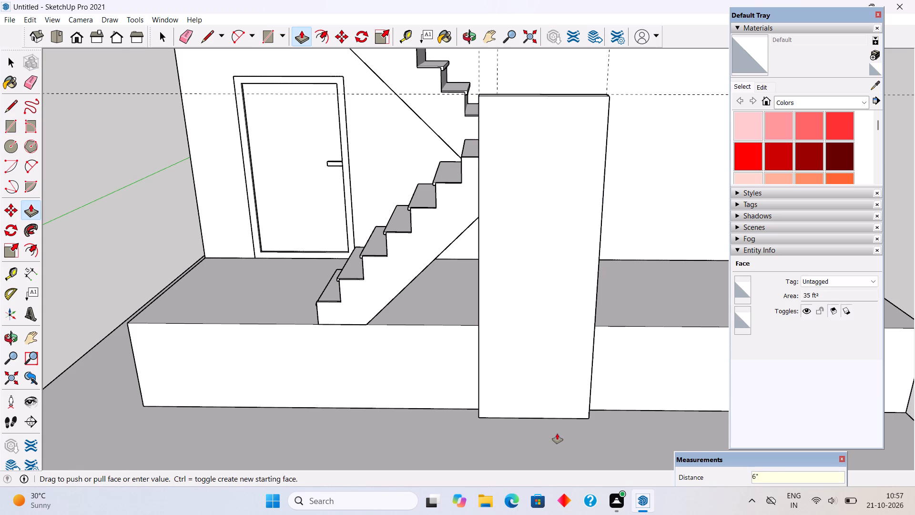
{"action": "key", "text": "space"}
Make the whole upright panel in front of the landing into a group.
{"action": "scroll", "coordinate": [557, 435], "scroll_direction": "down", "scroll_amount": 5}
{"action": "middle_click_drag", "start_coordinate": [518, 310], "coordinate": [672, 407]}
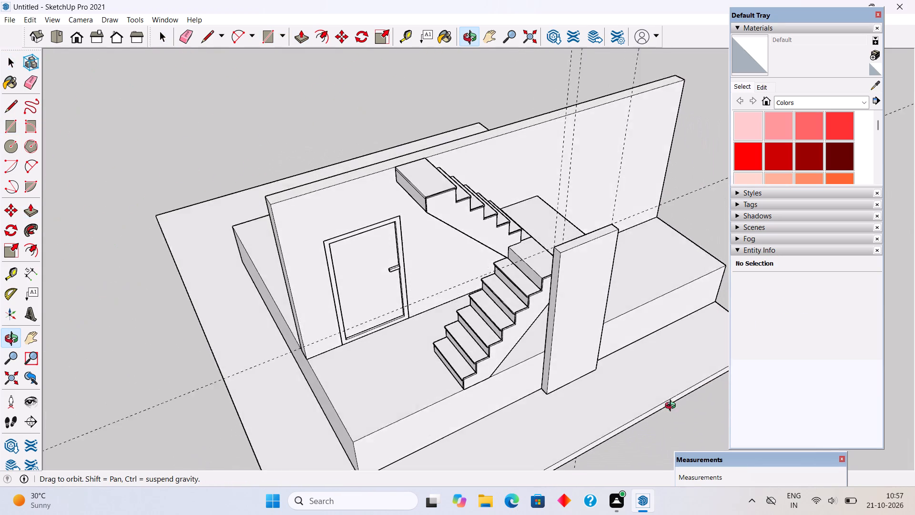
{"action": "middle_click_drag", "start_coordinate": [672, 407], "coordinate": [23, 235]}
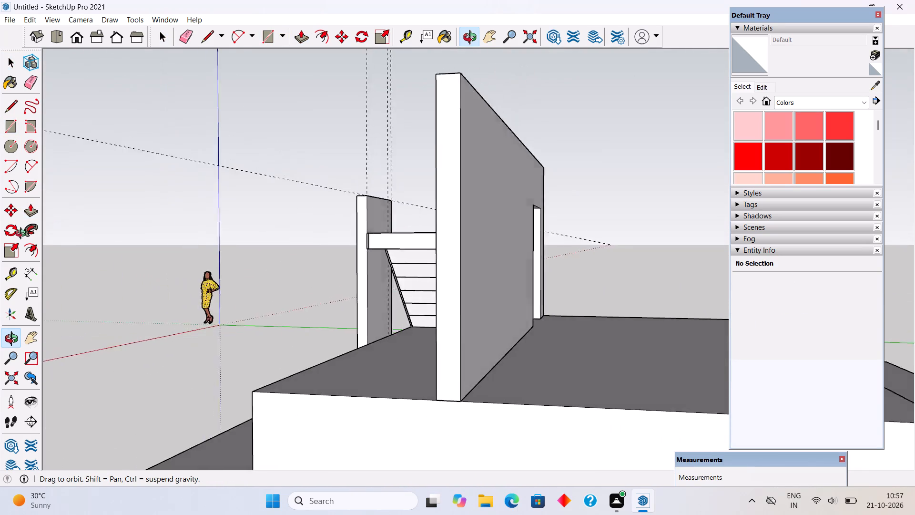
{"action": "middle_click_drag", "start_coordinate": [23, 235], "coordinate": [357, 266]}
{"action": "scroll", "coordinate": [357, 266], "scroll_direction": "down", "scroll_amount": 2}
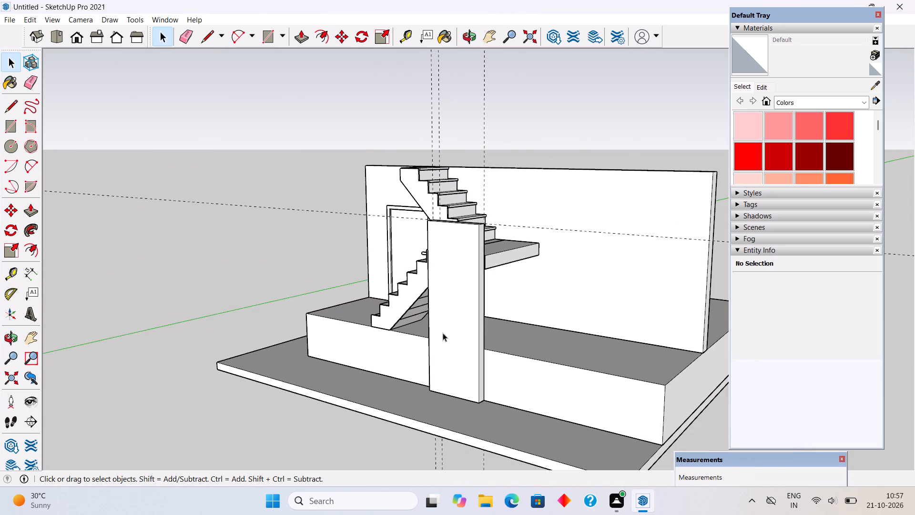
{"action": "triple_click", "coordinate": [443, 333]}
{"action": "right_click", "coordinate": [443, 333]}
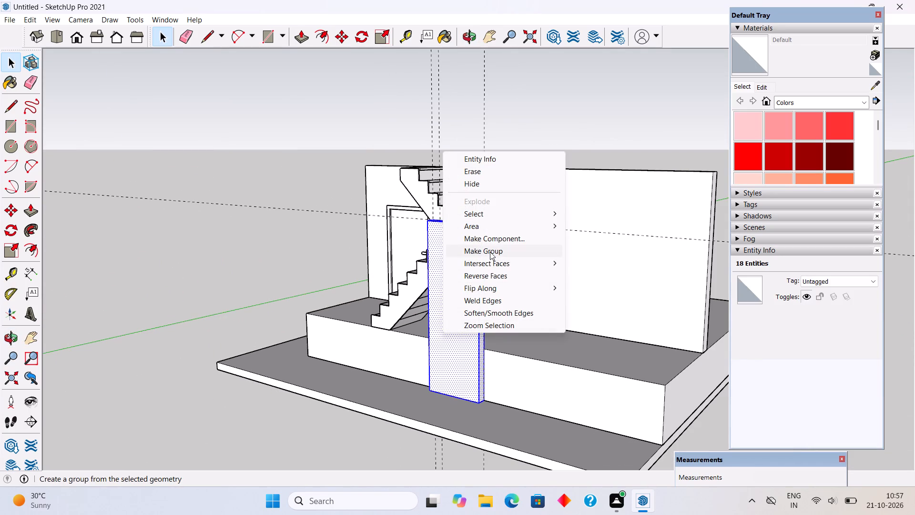
{"action": "left_click", "coordinate": [490, 252]}
{"action": "left_click", "coordinate": [321, 191]}
Open the upright panel group, push/pull its front face out another 6", and close the group.
{"action": "middle_click_drag", "start_coordinate": [431, 330], "coordinate": [469, 297]}
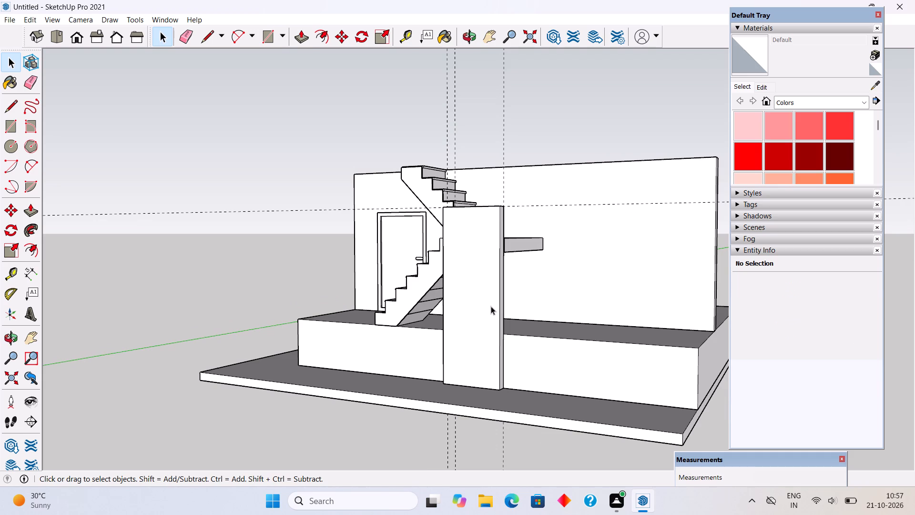
{"action": "left_click", "coordinate": [491, 306]}
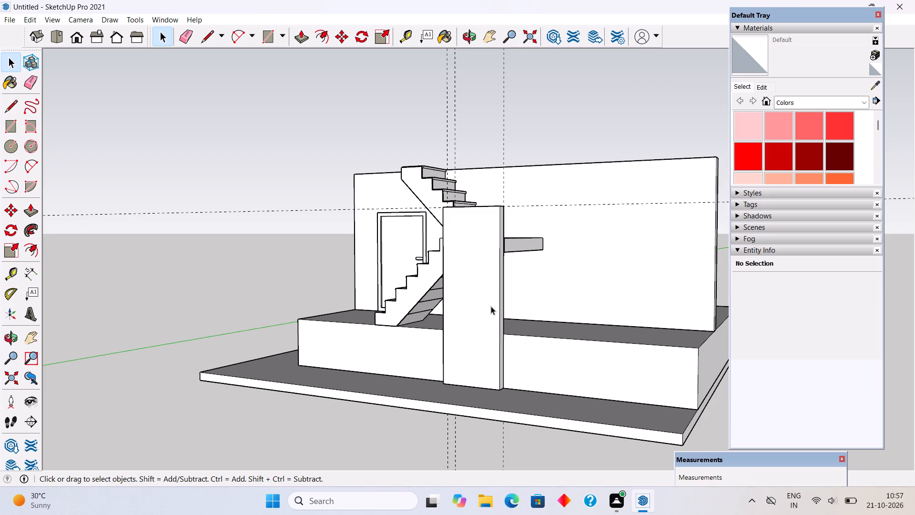
{"action": "triple_click", "coordinate": [491, 306]}
{"action": "key", "text": "p"}
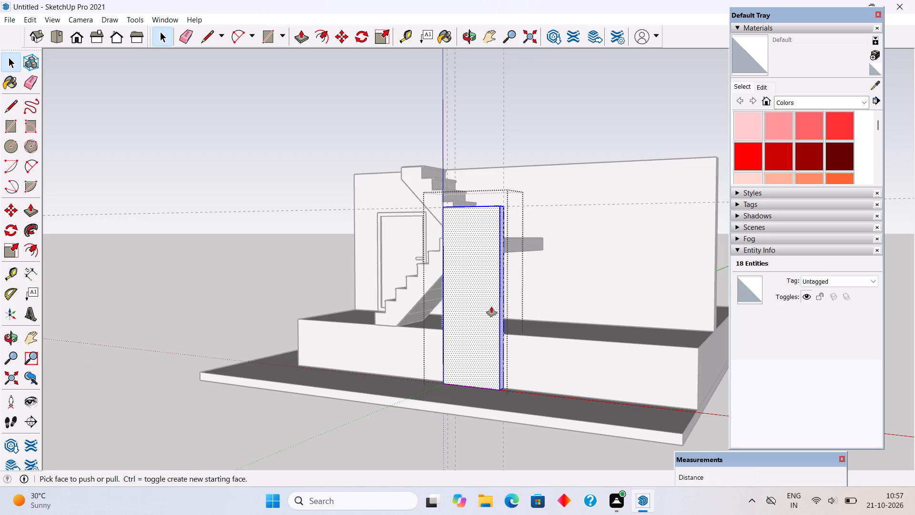
{"action": "left_click", "coordinate": [493, 301]}
{"action": "type", "text": "6\""}
{"action": "key", "text": "Return"}
{"action": "key", "text": "space"}
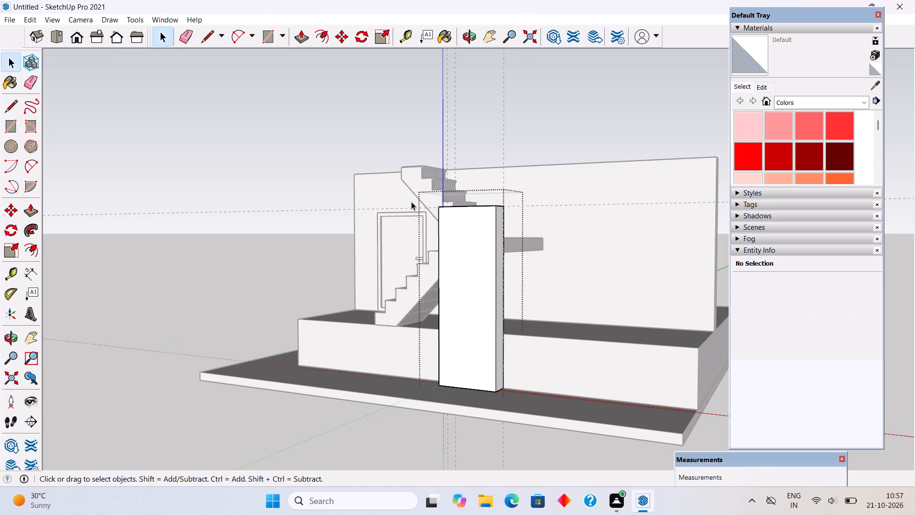
{"action": "left_click", "coordinate": [368, 118]}
Examine the upright panel's thickness and position against the staircase, landing and plinth from several angles.
{"action": "middle_click_drag", "start_coordinate": [419, 219], "coordinate": [490, 338]}
{"action": "scroll", "coordinate": [490, 338], "scroll_direction": "down", "scroll_amount": 5}
{"action": "scroll", "coordinate": [306, 294], "scroll_direction": "down", "scroll_amount": 4}
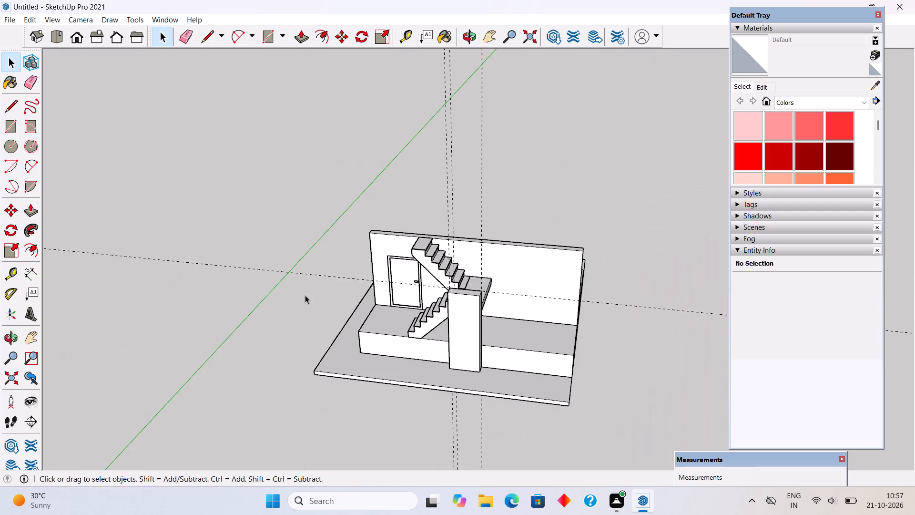
{"action": "middle_click_drag", "start_coordinate": [335, 338], "coordinate": [545, 330]}
{"action": "scroll", "coordinate": [552, 327], "scroll_direction": "up", "scroll_amount": 4}
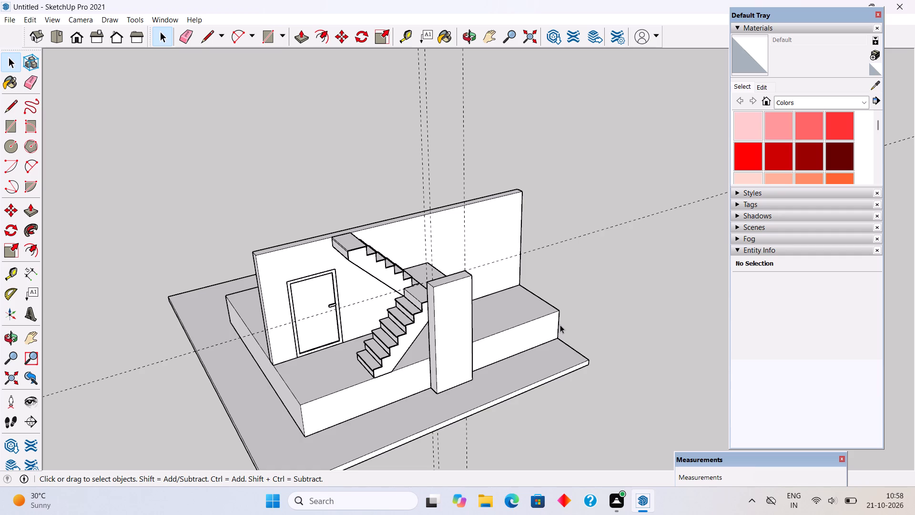
{"action": "scroll", "coordinate": [555, 321], "scroll_direction": "down", "scroll_amount": 2}
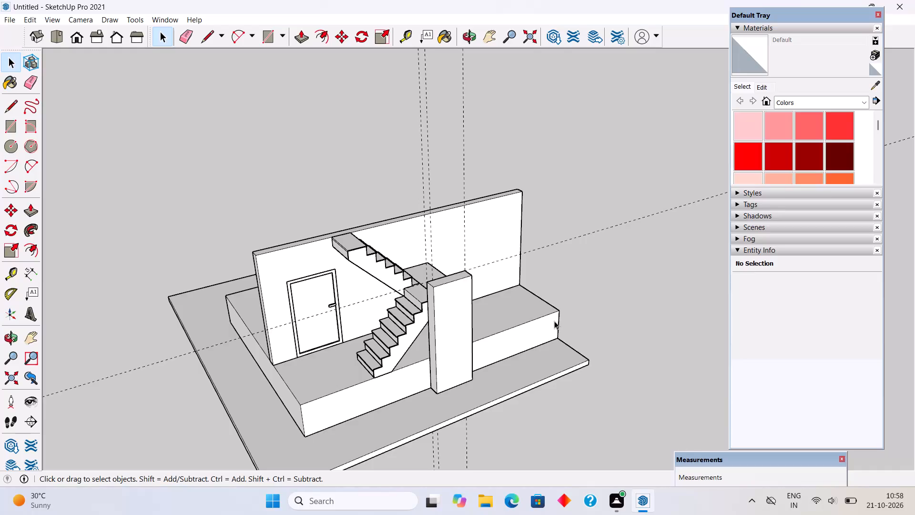
{"action": "scroll", "coordinate": [554, 321], "scroll_direction": "down", "scroll_amount": 2}
{"action": "scroll", "coordinate": [428, 295], "scroll_direction": "down", "scroll_amount": 8}
{"action": "middle_click_drag", "start_coordinate": [500, 259], "coordinate": [236, 240]}
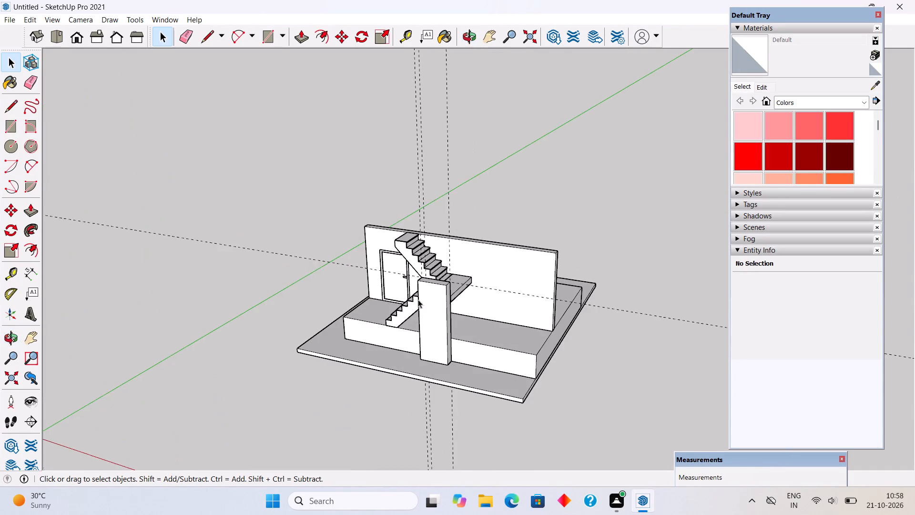
{"action": "scroll", "coordinate": [442, 324], "scroll_direction": "up", "scroll_amount": 5}
{"action": "middle_click_drag", "start_coordinate": [417, 315], "coordinate": [536, 194]}
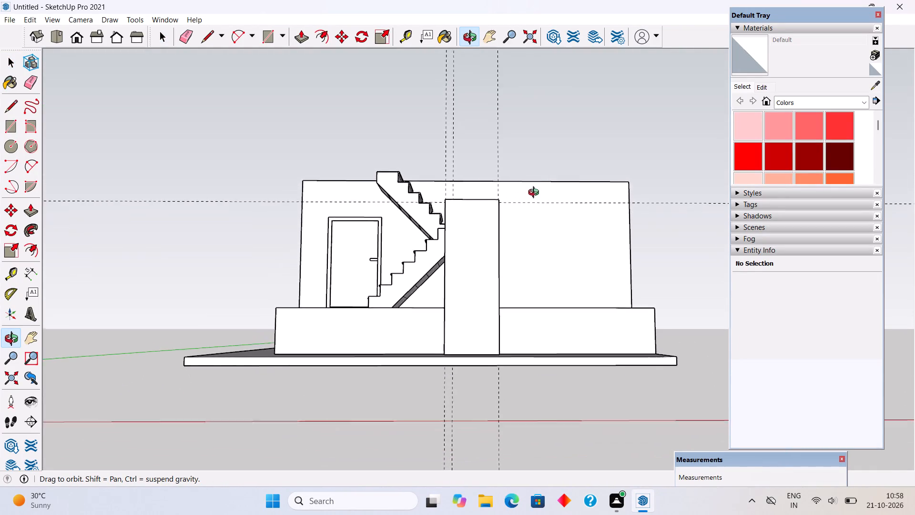
{"action": "middle_click_drag", "start_coordinate": [536, 194], "coordinate": [584, 248]}
{"action": "scroll", "coordinate": [583, 248], "scroll_direction": "up", "scroll_amount": 3}
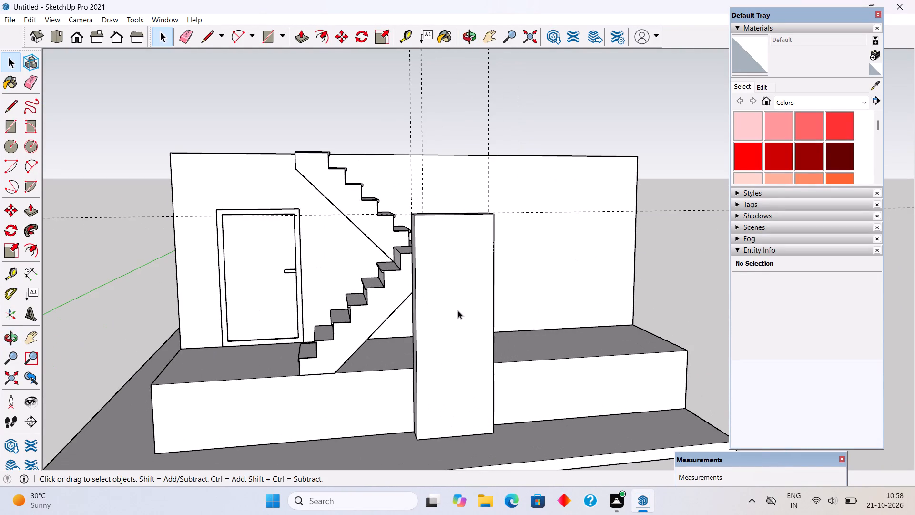
{"action": "scroll", "coordinate": [458, 310], "scroll_direction": "up", "scroll_amount": 1}
{"action": "middle_click_drag", "start_coordinate": [447, 294], "coordinate": [365, 371]}
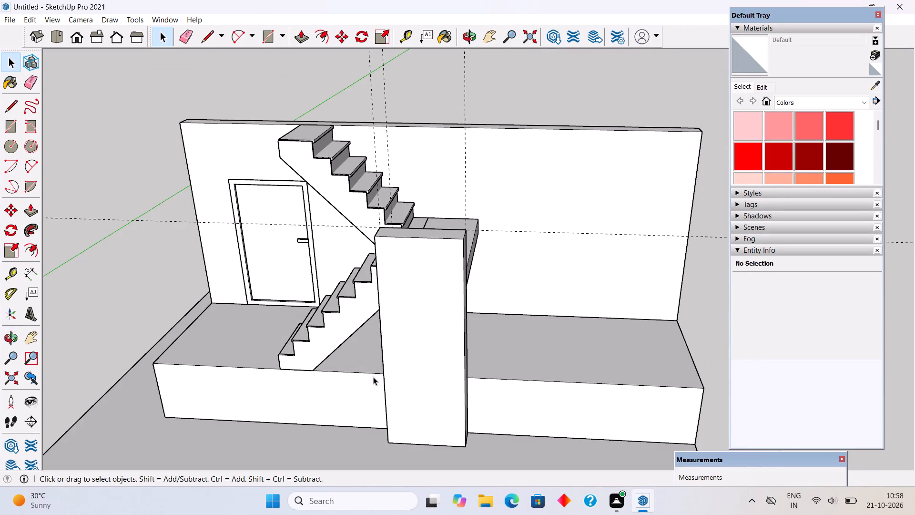
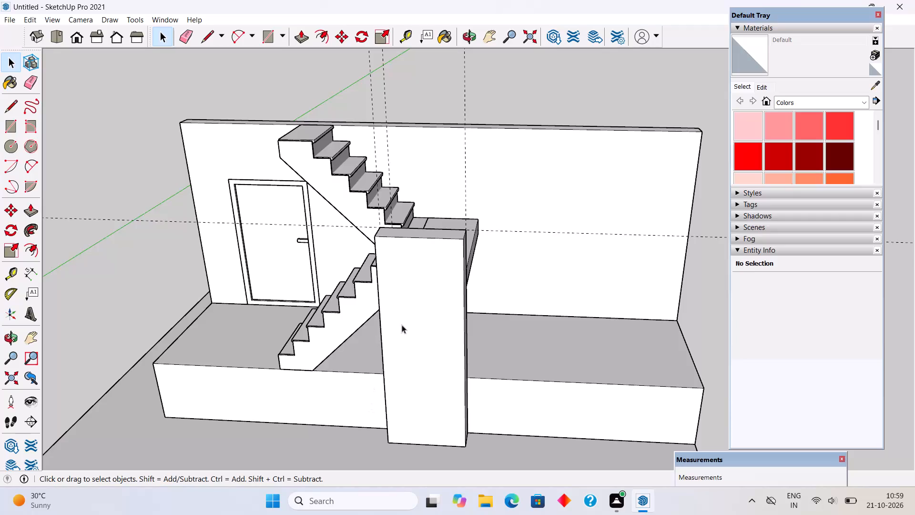
Place a guide on the plinth's top, 9" in from its front edge and parallel to it.
{"action": "scroll", "coordinate": [401, 309], "scroll_direction": "down", "scroll_amount": 4}
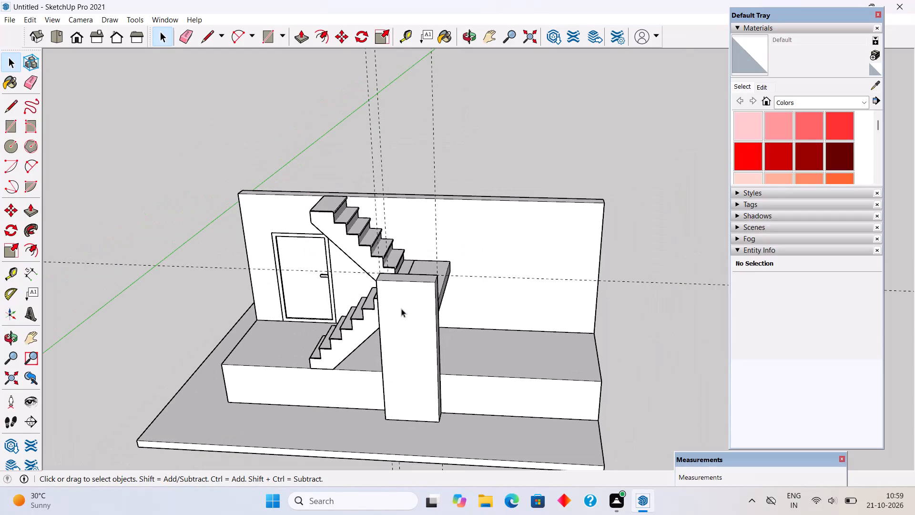
{"action": "middle_click_drag", "start_coordinate": [408, 351], "coordinate": [415, 437]}
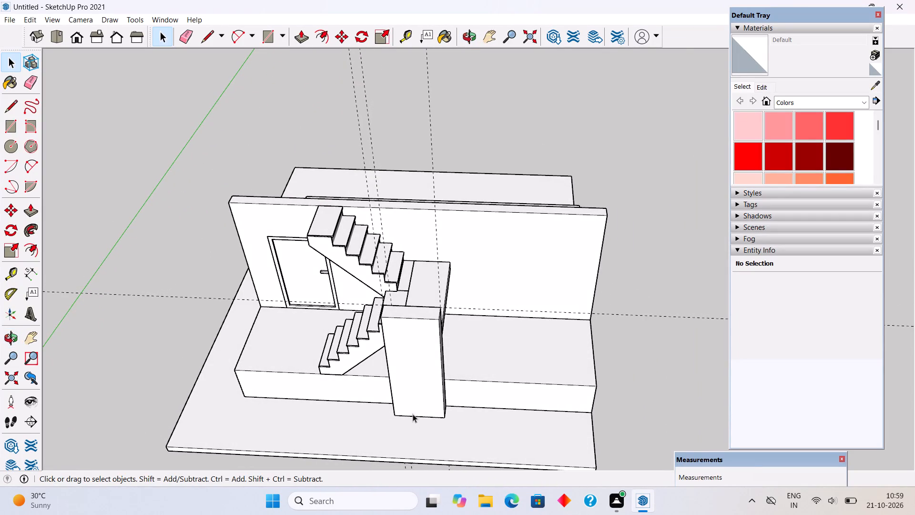
{"action": "middle_click_drag", "start_coordinate": [418, 368], "coordinate": [476, 349]}
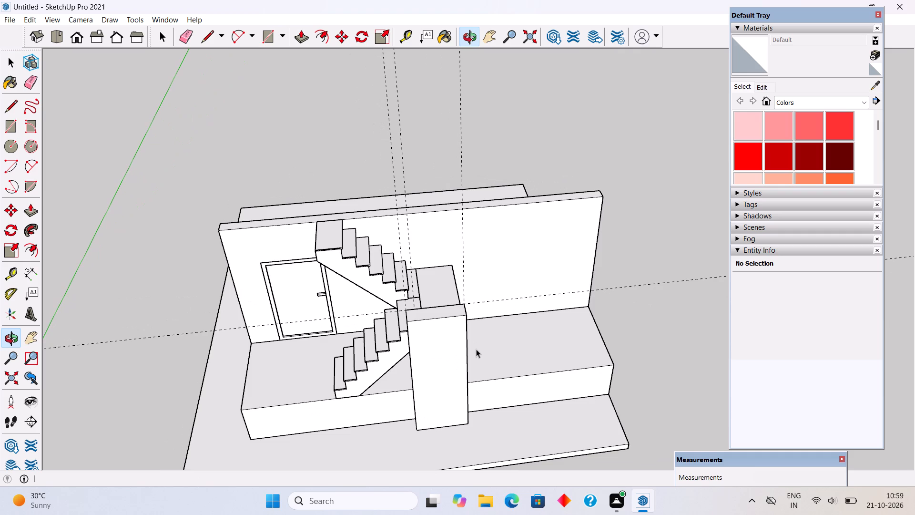
{"action": "middle_click_drag", "start_coordinate": [517, 324], "coordinate": [490, 264]}
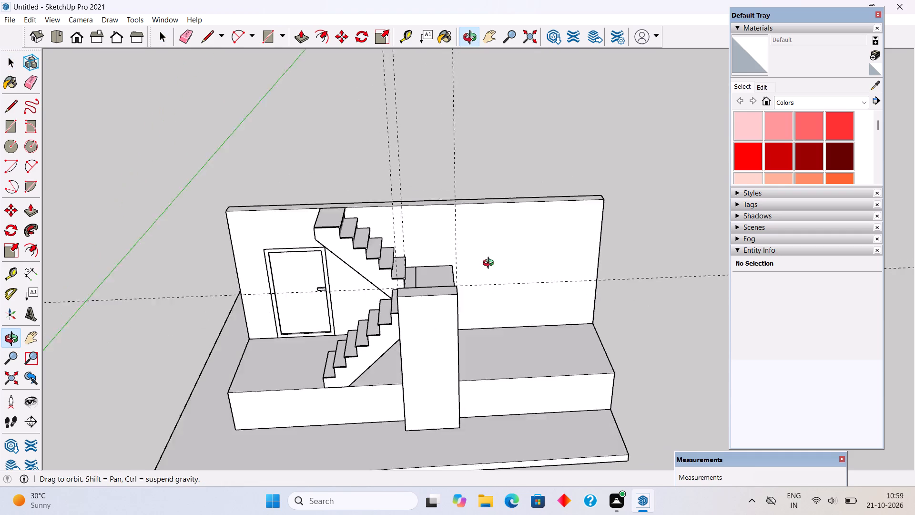
{"action": "middle_click_drag", "start_coordinate": [490, 264], "coordinate": [475, 247]}
{"action": "middle_click_drag", "start_coordinate": [506, 313], "coordinate": [194, 355]}
{"action": "scroll", "coordinate": [455, 372], "scroll_direction": "up", "scroll_amount": 5}
{"action": "middle_click_drag", "start_coordinate": [442, 372], "coordinate": [357, 407]}
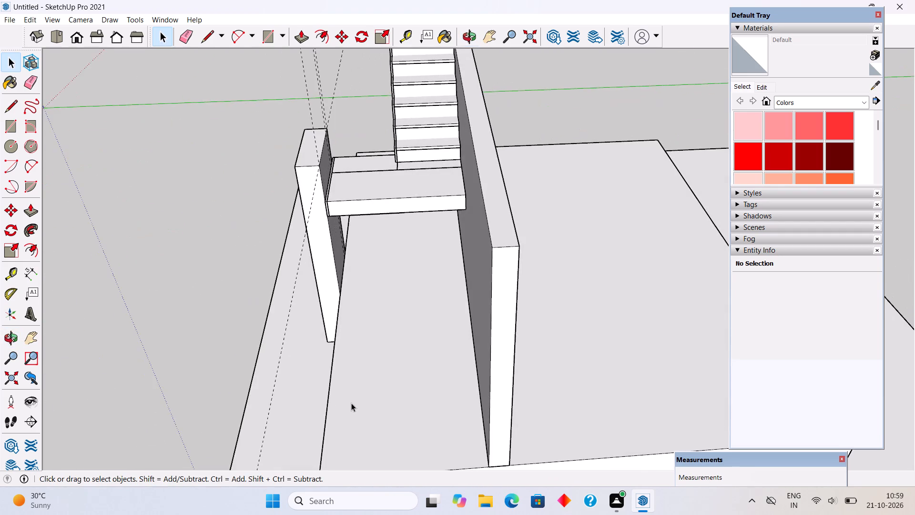
{"action": "scroll", "coordinate": [331, 394], "scroll_direction": "up", "scroll_amount": 4}
{"action": "key", "text": "t"}
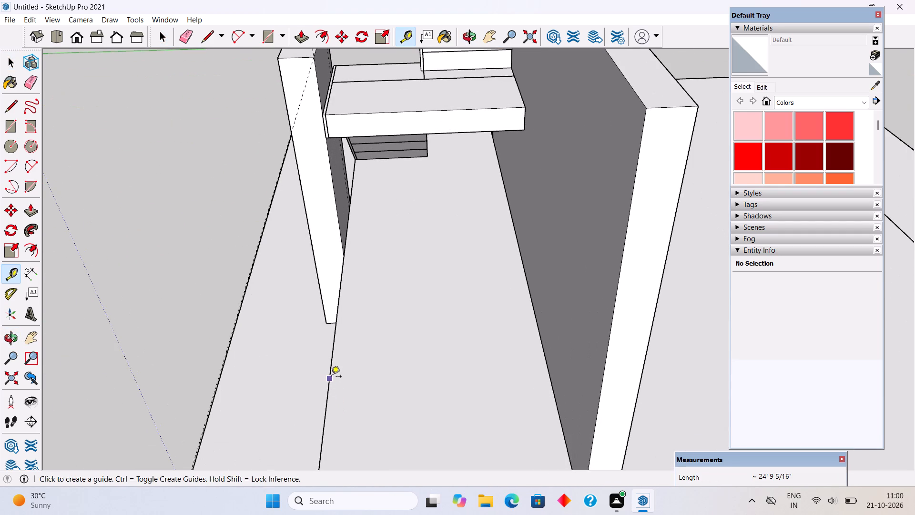
{"action": "left_click", "coordinate": [331, 377]}
{"action": "type", "text": "9\""}
{"action": "key", "text": "Return"}
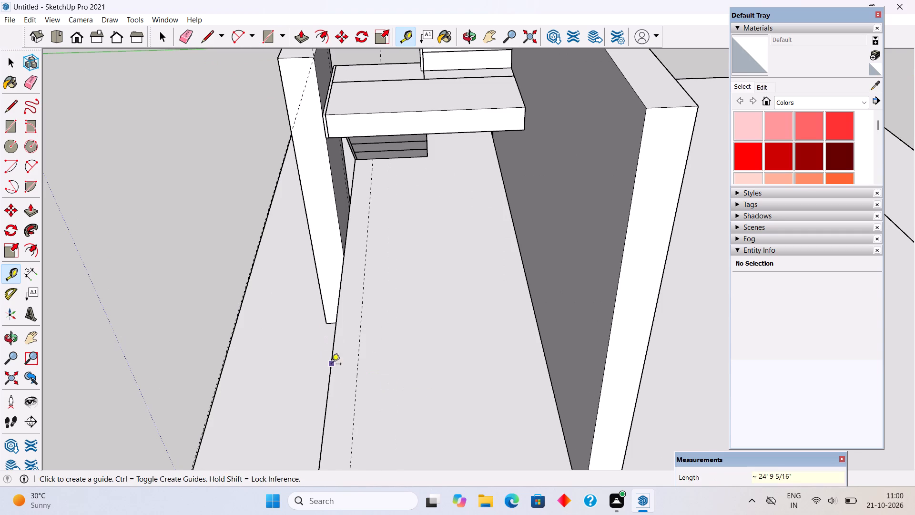
Place a crosswise guide from the plinth's end edge, where its front top edge meets the side of the upright panel.
{"action": "middle_click_drag", "start_coordinate": [411, 354], "coordinate": [559, 308]}
{"action": "scroll", "coordinate": [559, 310], "scroll_direction": "down", "scroll_amount": 3}
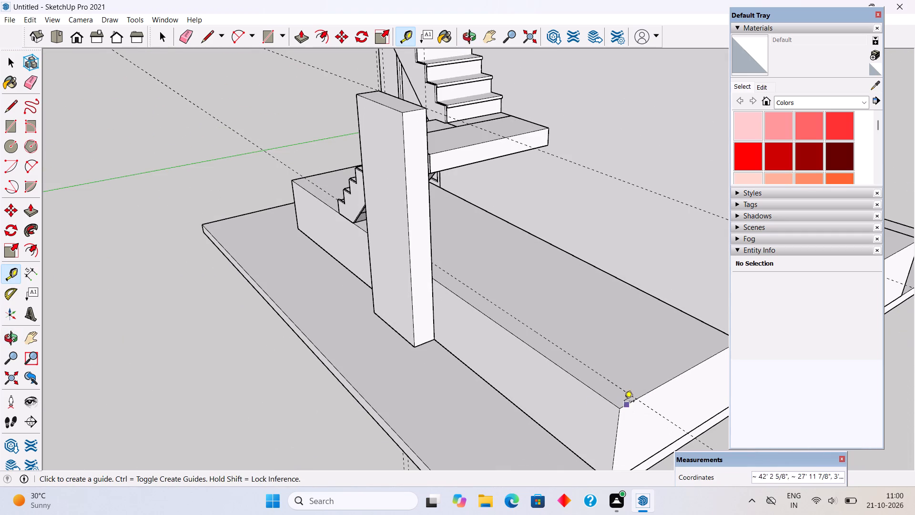
{"action": "left_click", "coordinate": [627, 405]}
{"action": "scroll", "coordinate": [431, 308], "scroll_direction": "up", "scroll_amount": 6}
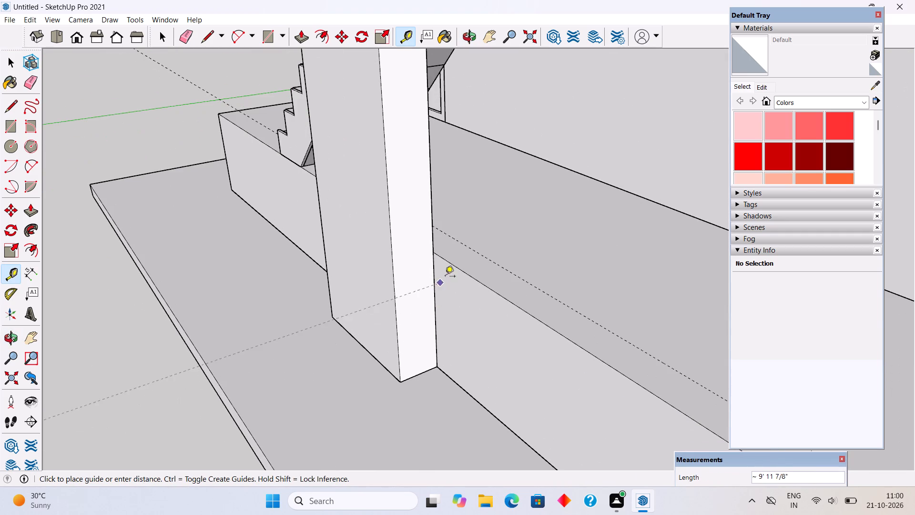
{"action": "left_click", "coordinate": [432, 253]}
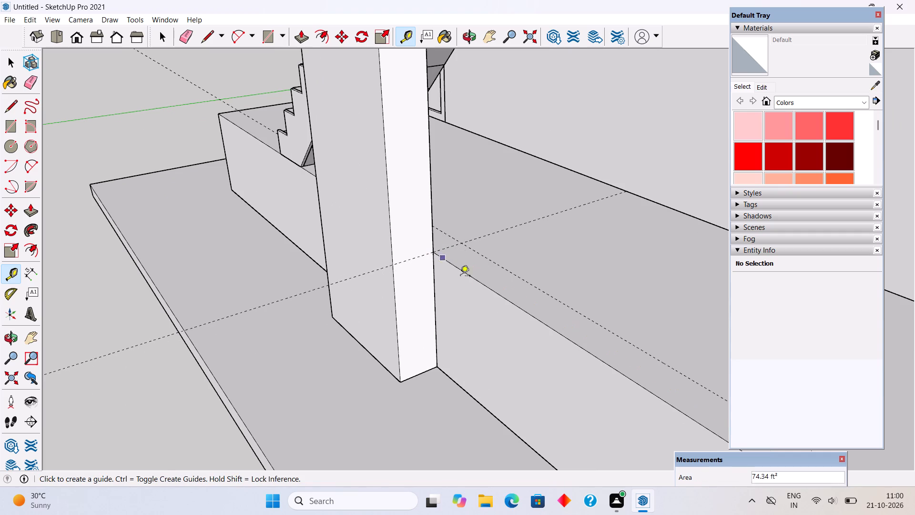
Draw a narrow rectangle on the plinth's top from the guides' intersection by the upright panel to the plinth's front end corner.
{"action": "key", "text": "r"}
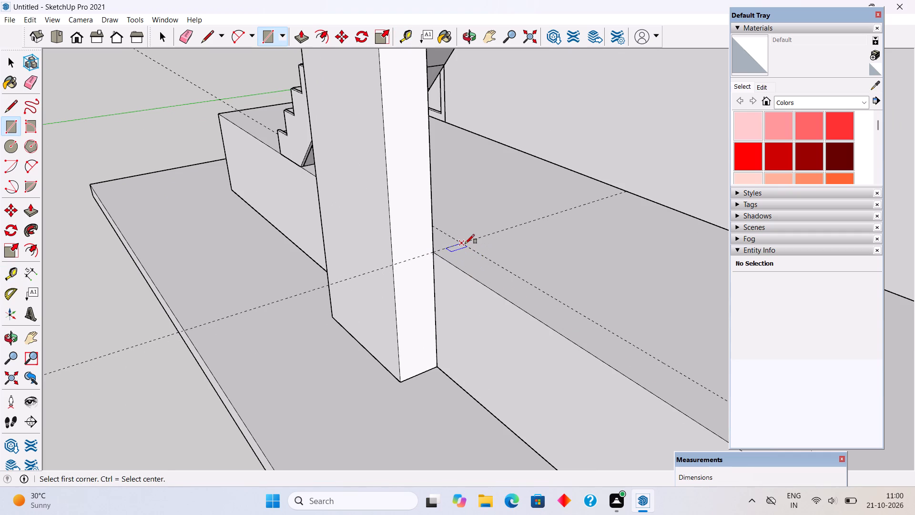
{"action": "left_click", "coordinate": [465, 244]}
{"action": "scroll", "coordinate": [465, 244], "scroll_direction": "down", "scroll_amount": 4}
{"action": "scroll", "coordinate": [465, 244], "scroll_direction": "up", "scroll_amount": 1}
{"action": "scroll", "coordinate": [465, 246], "scroll_direction": "down", "scroll_amount": 6}
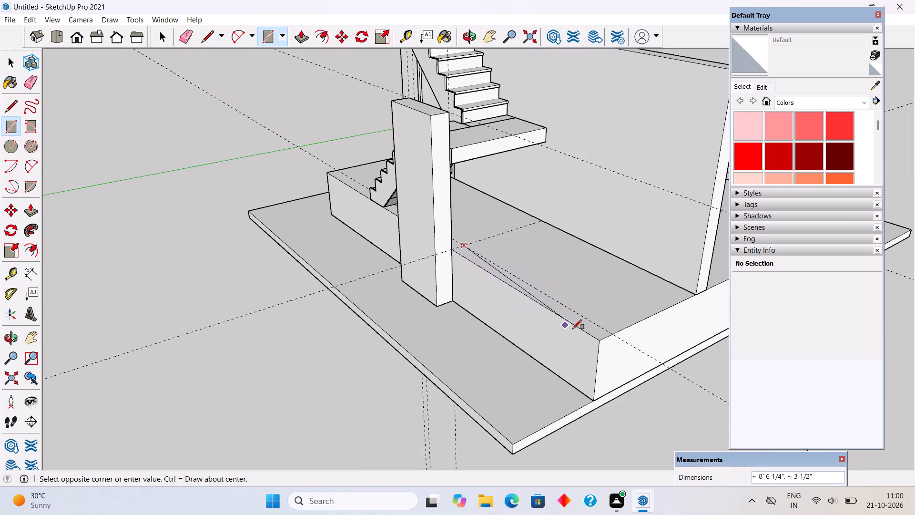
{"action": "left_click", "coordinate": [603, 341]}
Push/pull the narrow strip beside the upright panel up 20' into a tall front wall.
{"action": "key", "text": "p"}
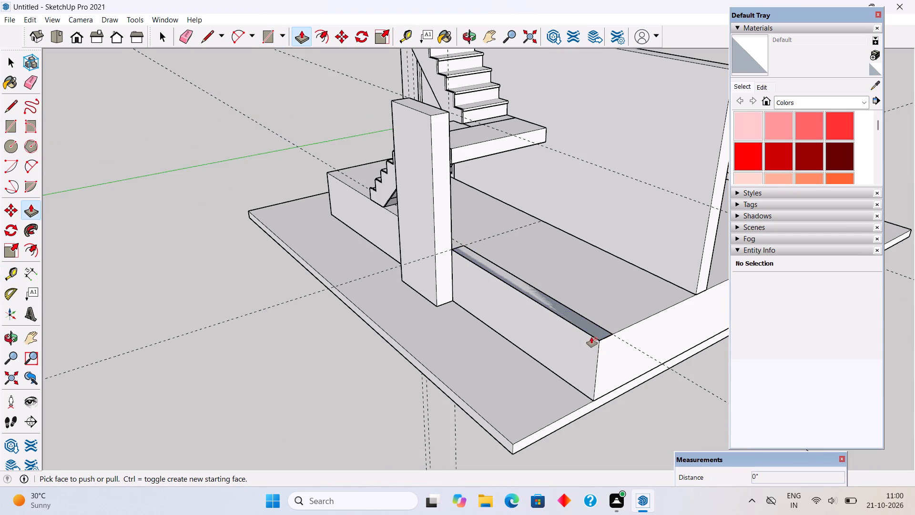
{"action": "left_click", "coordinate": [592, 328]}
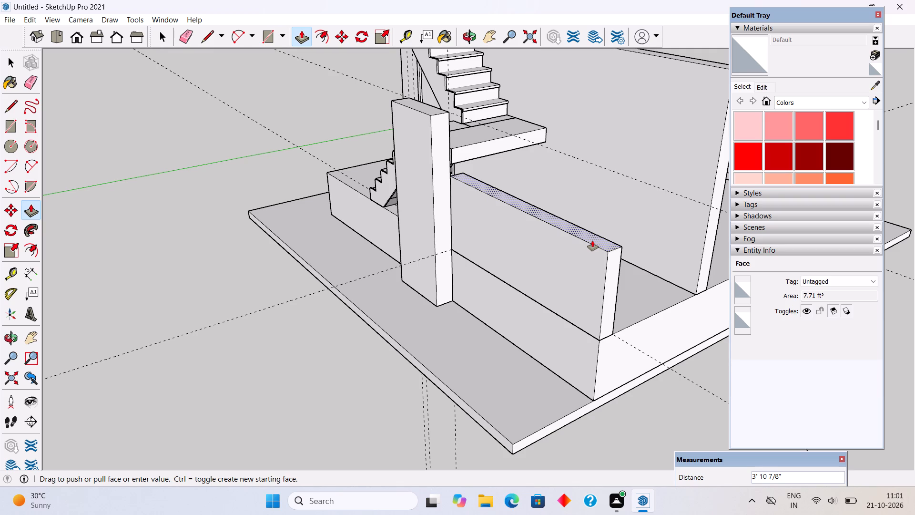
{"action": "scroll", "coordinate": [592, 241], "scroll_direction": "down", "scroll_amount": 5}
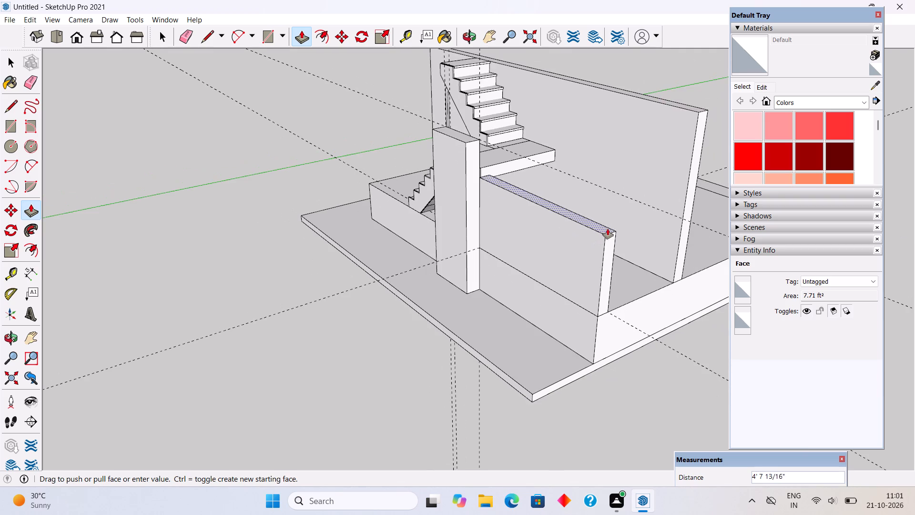
{"action": "type", "text": "20'"}
{"action": "key", "text": "Return"}
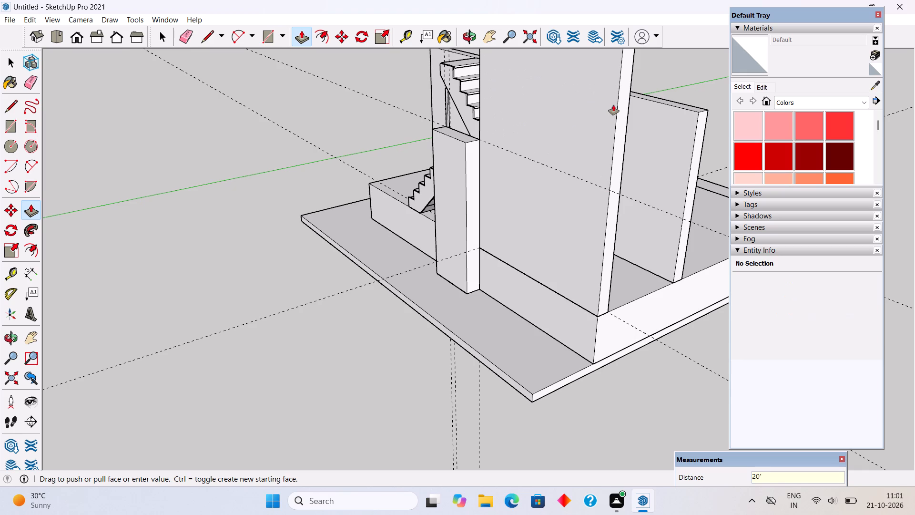
{"action": "key", "text": "space"}
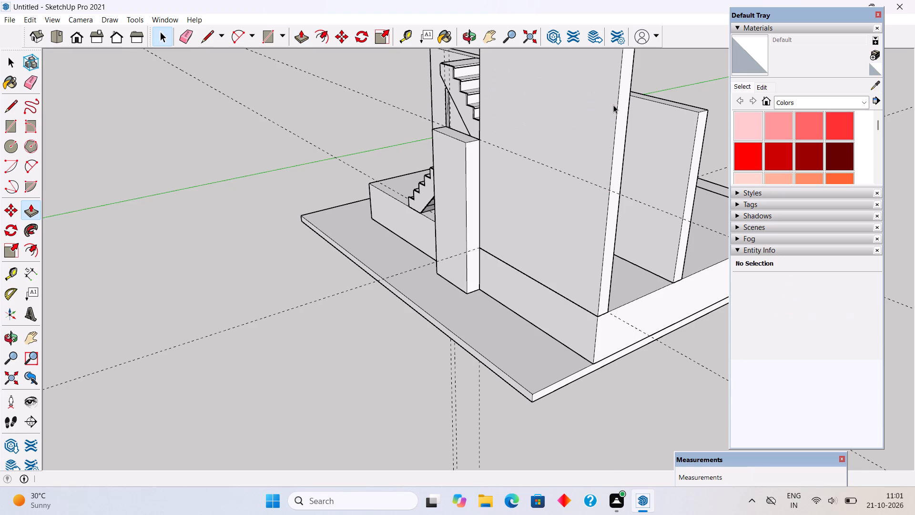
Examine the tall front wall's height and proportions against the staircase, upright panel and back wall from a distance.
{"action": "scroll", "coordinate": [613, 105], "scroll_direction": "down", "scroll_amount": 7}
{"action": "middle_click_drag", "start_coordinate": [556, 153], "coordinate": [679, 144]}
{"action": "scroll", "coordinate": [678, 146], "scroll_direction": "down", "scroll_amount": 4}
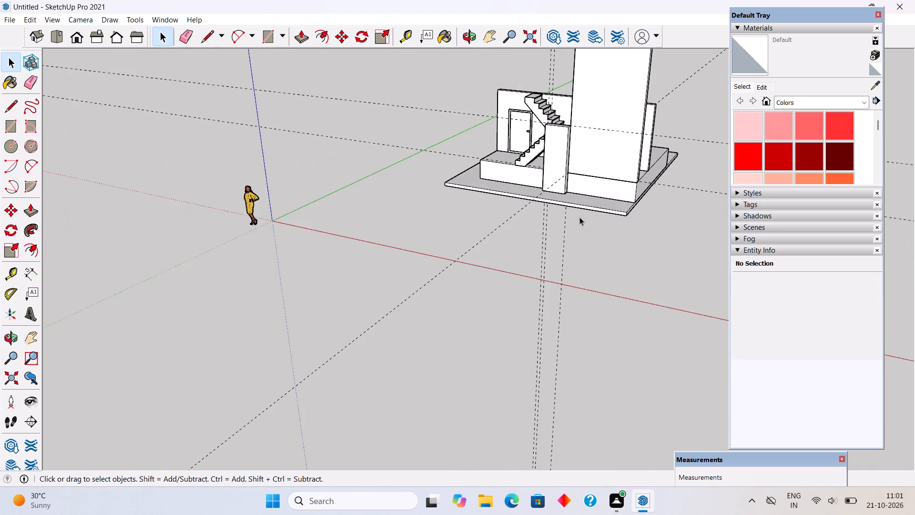
{"action": "middle_click_drag", "start_coordinate": [567, 223], "coordinate": [703, 165]}
{"action": "scroll", "coordinate": [538, 117], "scroll_direction": "down", "scroll_amount": 3}
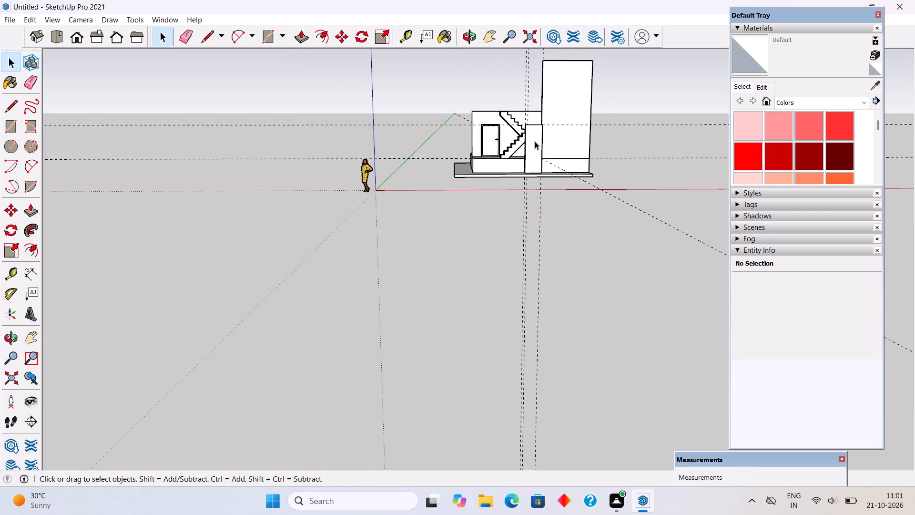
{"action": "middle_click_drag", "start_coordinate": [529, 143], "coordinate": [538, 148]}
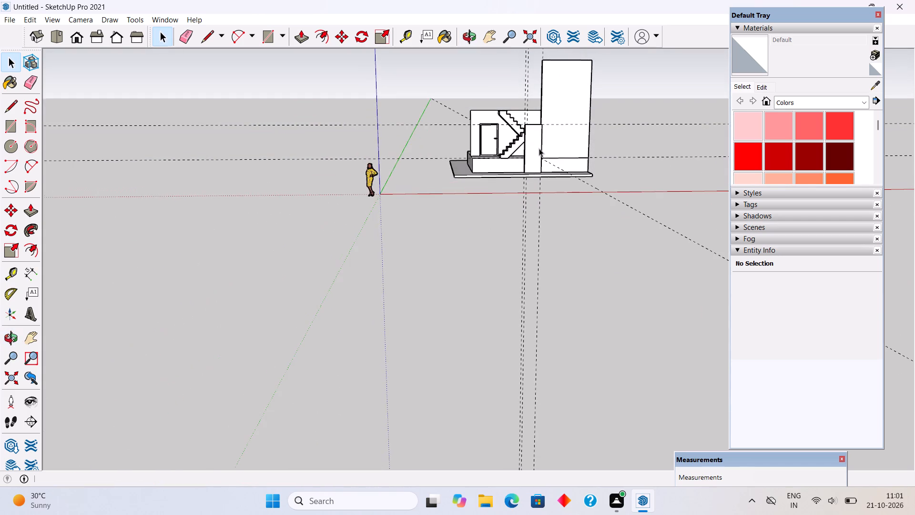
{"action": "scroll", "coordinate": [546, 130], "scroll_direction": "down", "scroll_amount": 3}
{"action": "middle_click_drag", "start_coordinate": [546, 130], "coordinate": [581, 170]}
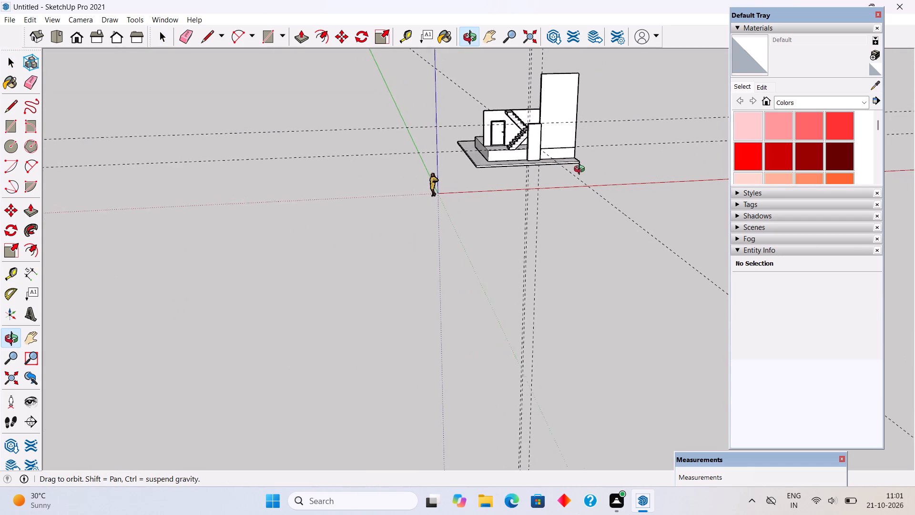
{"action": "middle_click_drag", "start_coordinate": [581, 170], "coordinate": [592, 191]}
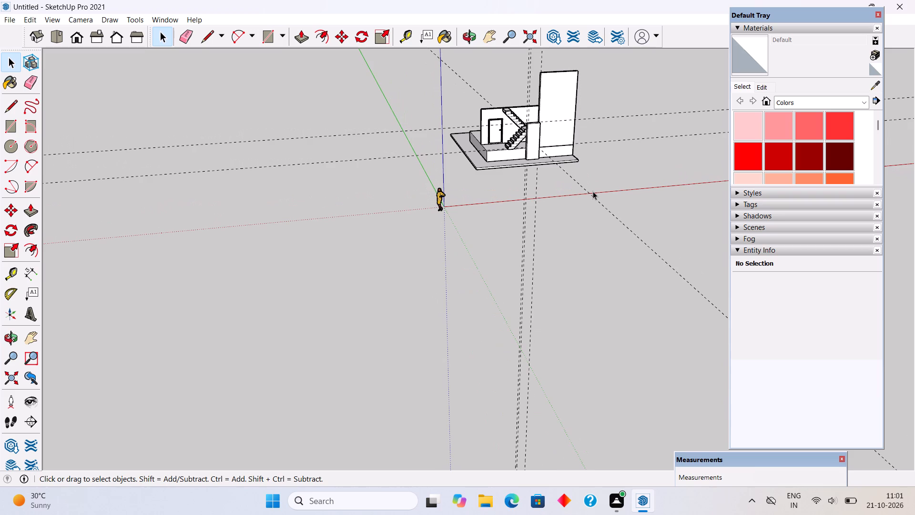
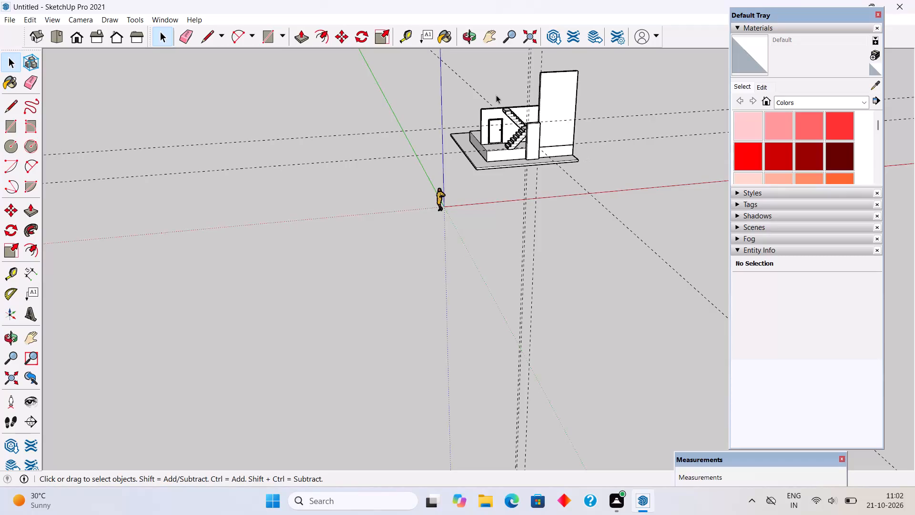
Push/pull the plinth's front face outward by 6".
{"action": "scroll", "coordinate": [535, 134], "scroll_direction": "up", "scroll_amount": 1}
{"action": "scroll", "coordinate": [590, 124], "scroll_direction": "up", "scroll_amount": 1}
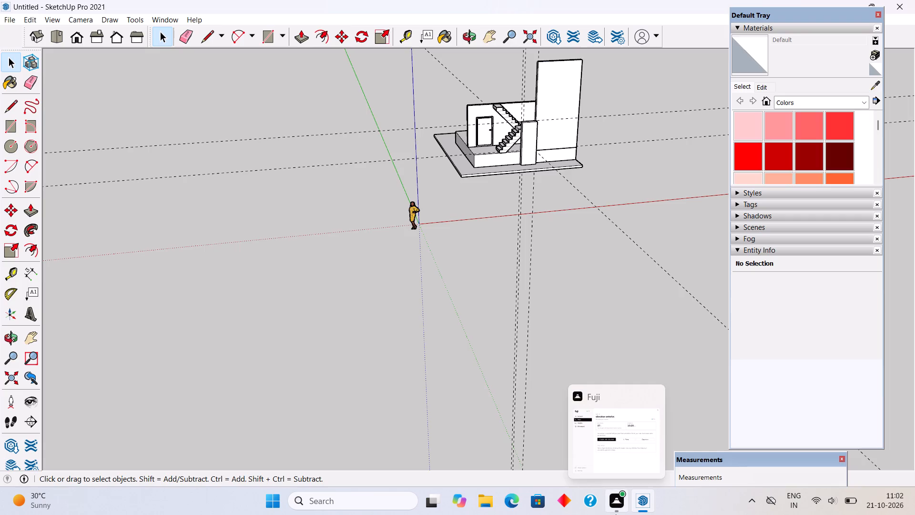
{"action": "scroll", "coordinate": [391, 225], "scroll_direction": "down", "scroll_amount": 4}
{"action": "scroll", "coordinate": [621, 85], "scroll_direction": "up", "scroll_amount": 7}
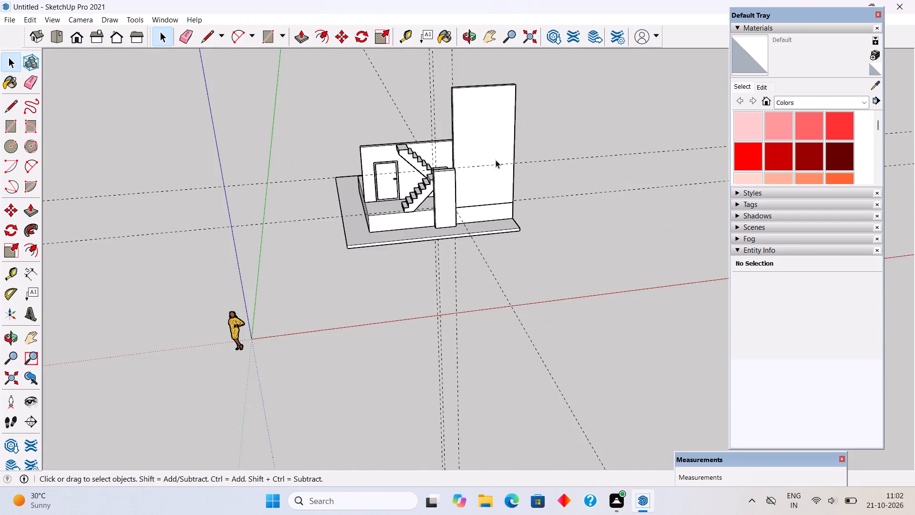
{"action": "middle_click_drag", "start_coordinate": [473, 154], "coordinate": [403, 126]}
{"action": "scroll", "coordinate": [403, 125], "scroll_direction": "up", "scroll_amount": 3}
{"action": "scroll", "coordinate": [509, 164], "scroll_direction": "up", "scroll_amount": 1}
{"action": "scroll", "coordinate": [517, 275], "scroll_direction": "up", "scroll_amount": 3}
{"action": "middle_click_drag", "start_coordinate": [511, 264], "coordinate": [503, 198]}
{"action": "scroll", "coordinate": [511, 200], "scroll_direction": "down", "scroll_amount": 5}
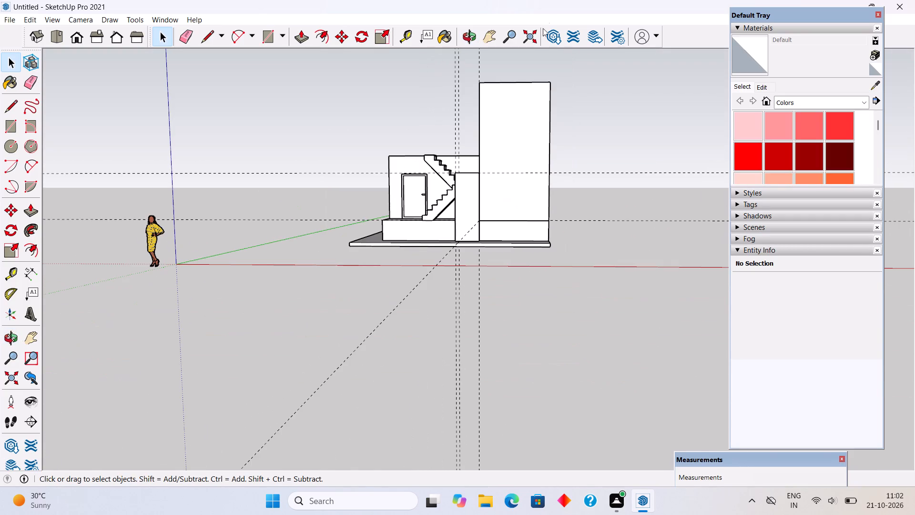
{"action": "scroll", "coordinate": [522, 78], "scroll_direction": "up", "scroll_amount": 5}
{"action": "scroll", "coordinate": [531, 131], "scroll_direction": "up", "scroll_amount": 2}
{"action": "middle_click_drag", "start_coordinate": [558, 202], "coordinate": [593, 199]}
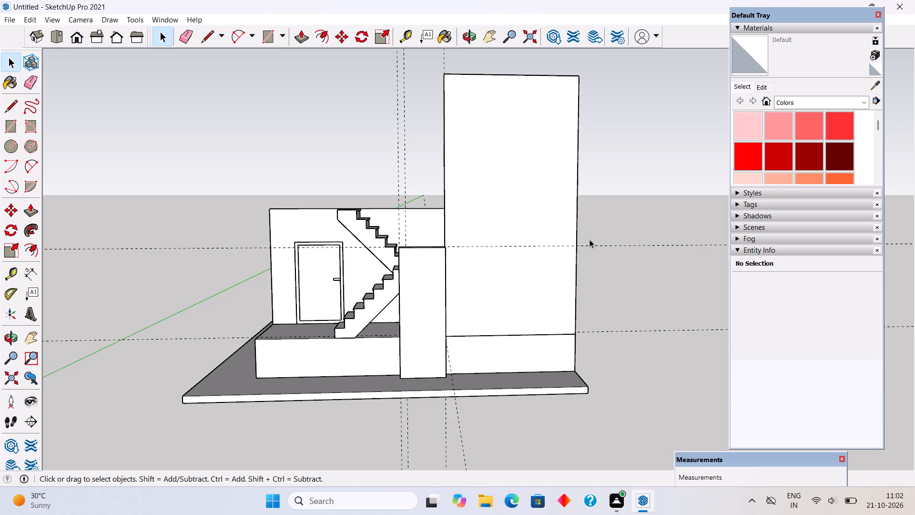
{"action": "triple_click", "coordinate": [517, 344]}
{"action": "left_click", "coordinate": [517, 344]}
{"action": "key", "text": "p"}
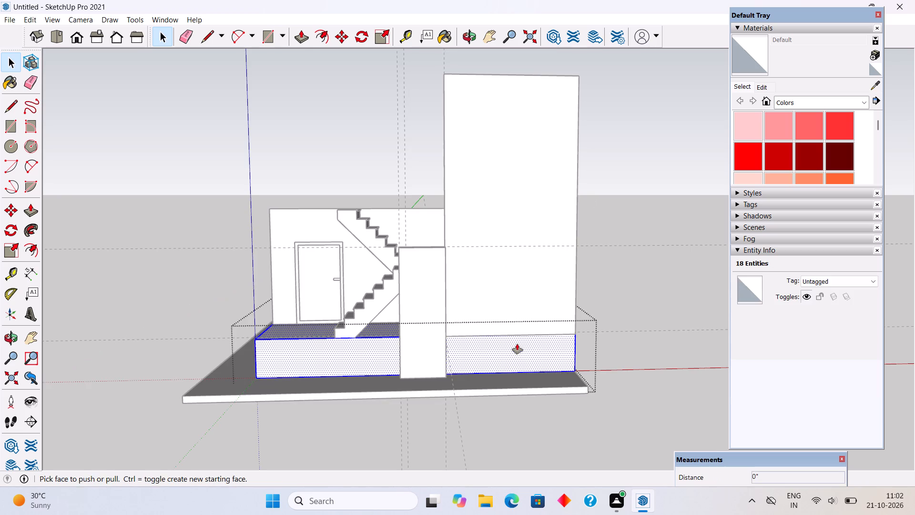
{"action": "left_click", "coordinate": [517, 344]}
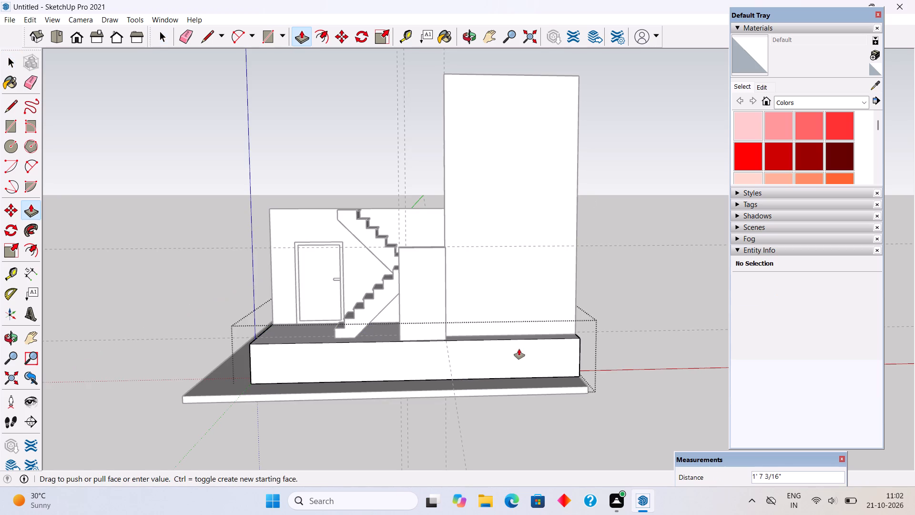
{"action": "key", "text": "6"}
{"action": "key", "text": "shift+quotedbl"}
{"action": "key", "text": "Return"}
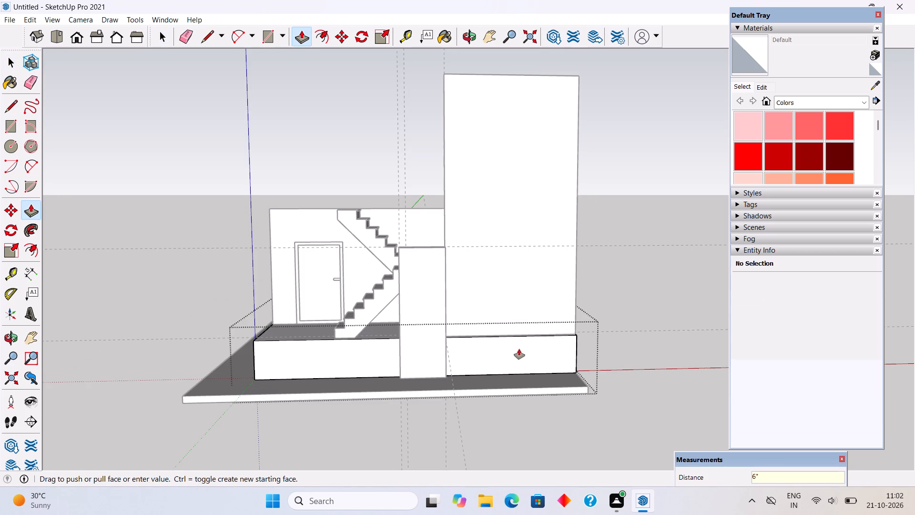
{"action": "key", "text": "space"}
Place a vertical guide on the tall front wall's face, 2' in from its side edge beside the upright panel.
{"action": "middle_click_drag", "start_coordinate": [504, 347], "coordinate": [488, 458]}
{"action": "left_click", "coordinate": [620, 335]}
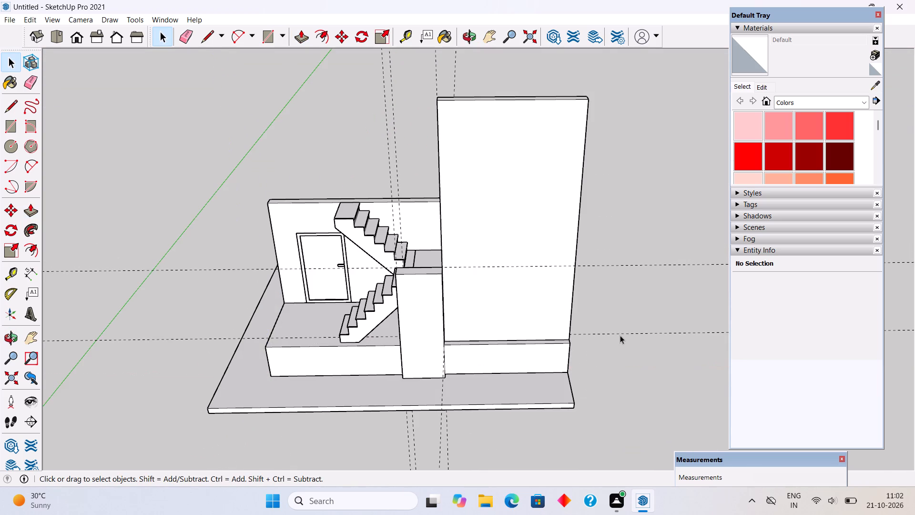
{"action": "middle_click_drag", "start_coordinate": [512, 315], "coordinate": [484, 360]}
{"action": "scroll", "coordinate": [479, 332], "scroll_direction": "up", "scroll_amount": 2}
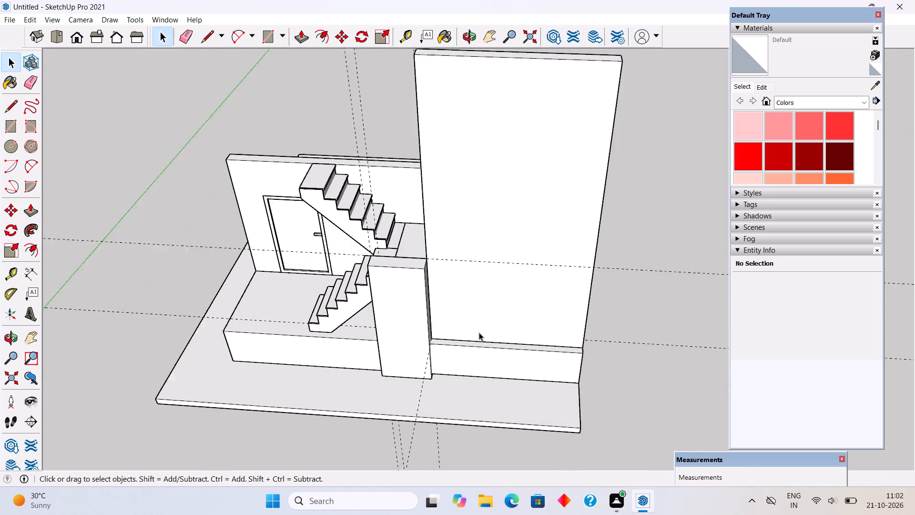
{"action": "scroll", "coordinate": [479, 332], "scroll_direction": "up", "scroll_amount": 2}
{"action": "scroll", "coordinate": [479, 332], "scroll_direction": "down", "scroll_amount": 3}
{"action": "key", "text": "t"}
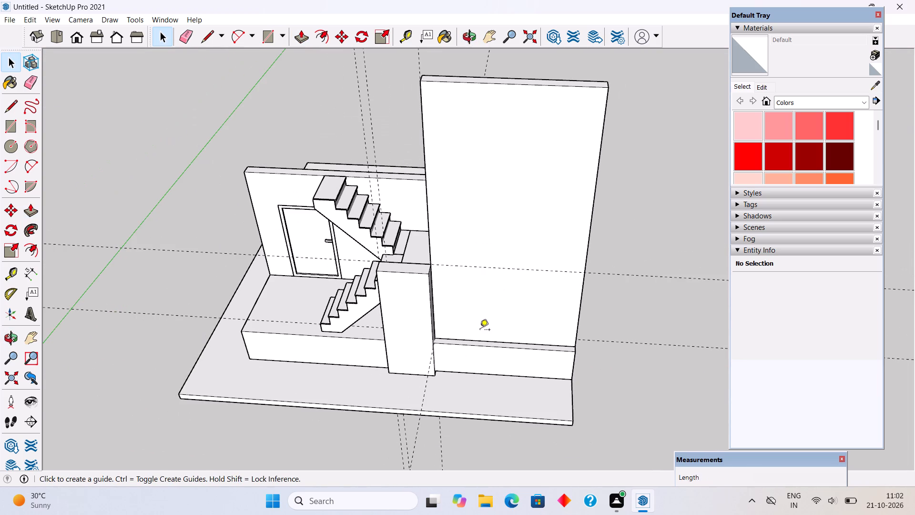
{"action": "left_click", "coordinate": [431, 237]}
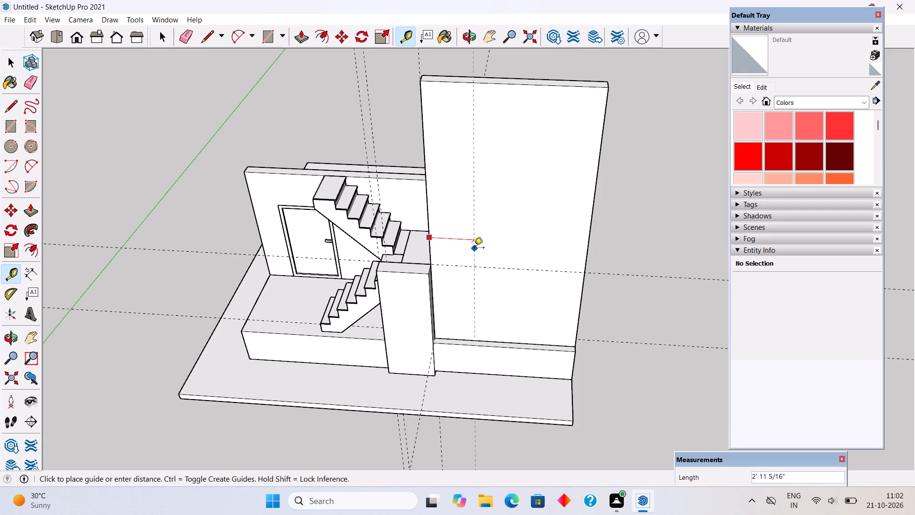
{"action": "type", "text": "2'"}
{"action": "key", "text": "Return"}
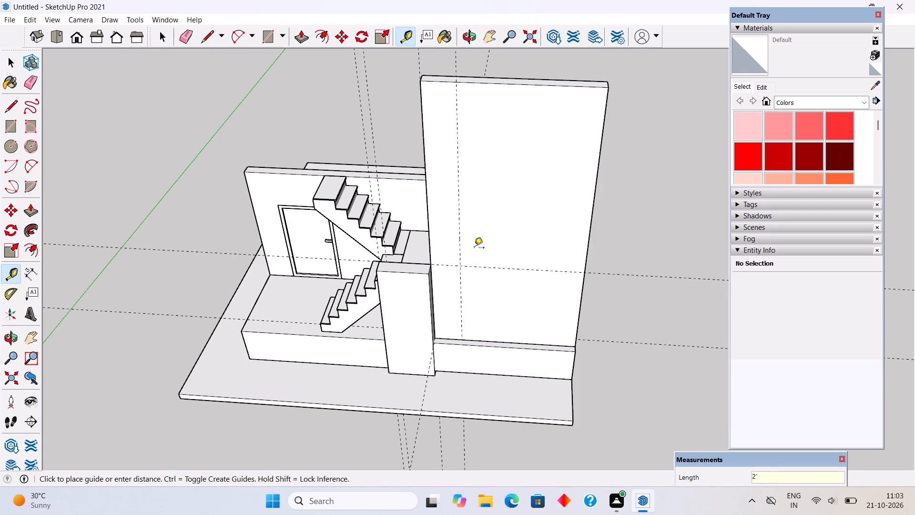
{"action": "middle_click_drag", "start_coordinate": [466, 255], "coordinate": [634, 118]}
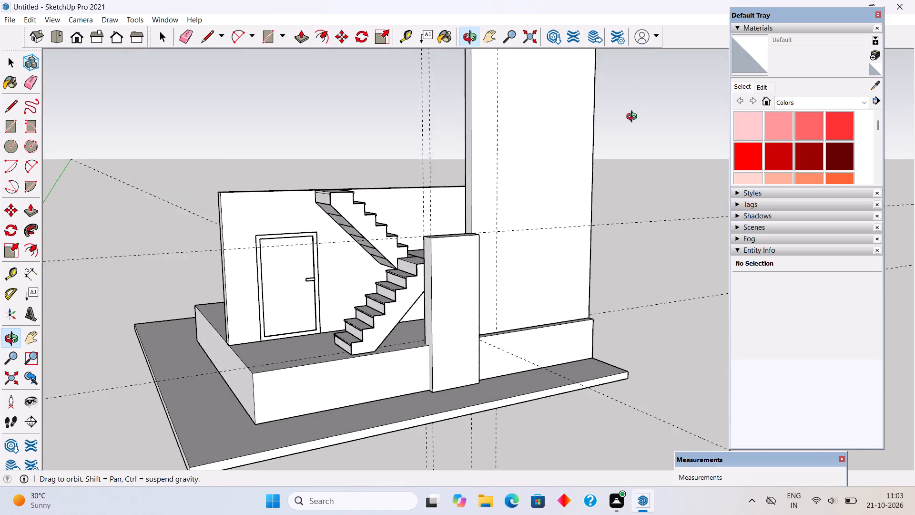
{"action": "middle_click_drag", "start_coordinate": [634, 118], "coordinate": [620, 181]}
{"action": "scroll", "coordinate": [620, 182], "scroll_direction": "down", "scroll_amount": 2}
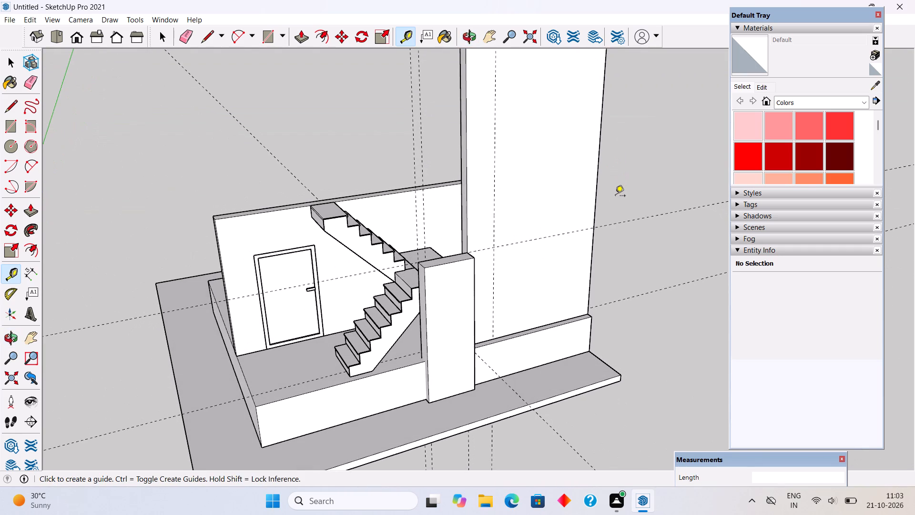
{"action": "key", "text": "space"}
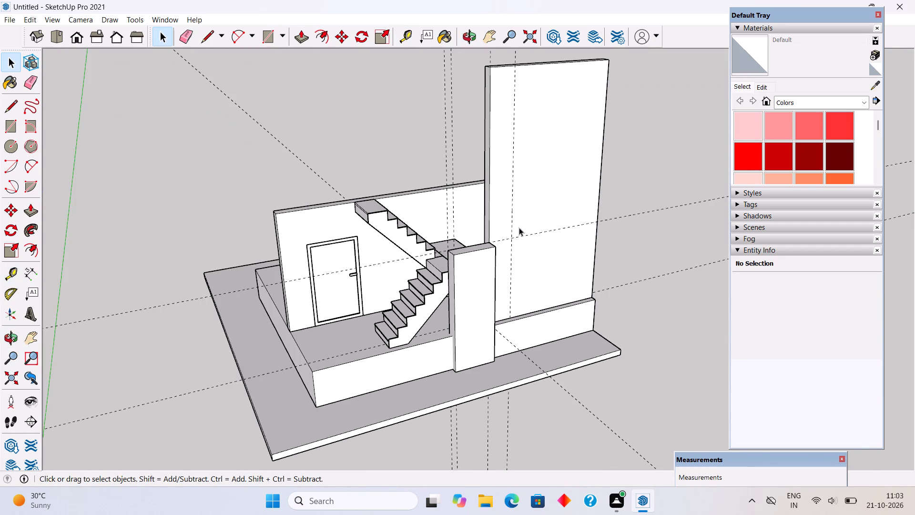
Split the upright panel's top face with a crosswise line along a guide 1.5' from its end nearest the tall wall.
{"action": "middle_click_drag", "start_coordinate": [492, 254], "coordinate": [438, 381]}
{"action": "scroll", "coordinate": [490, 240], "scroll_direction": "up", "scroll_amount": 5}
{"action": "scroll", "coordinate": [434, 322], "scroll_direction": "up", "scroll_amount": 6}
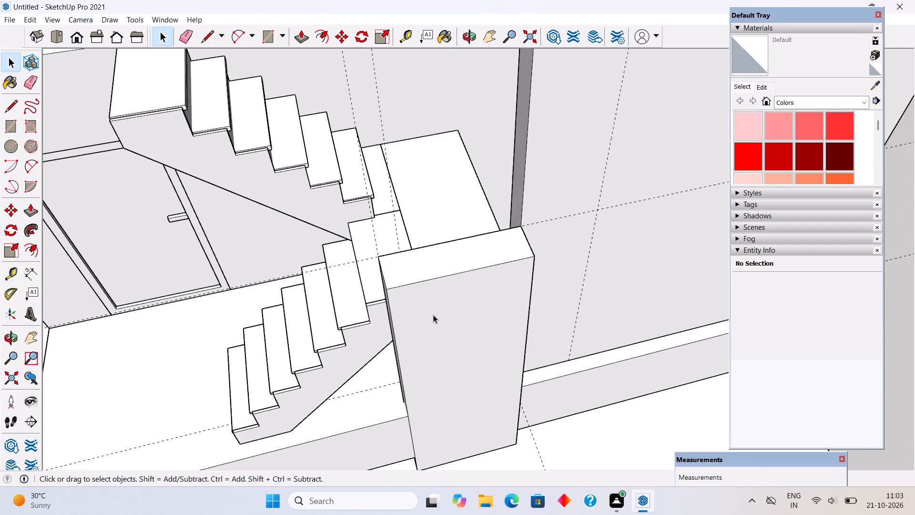
{"action": "triple_click", "coordinate": [435, 313]}
{"action": "key", "text": "t"}
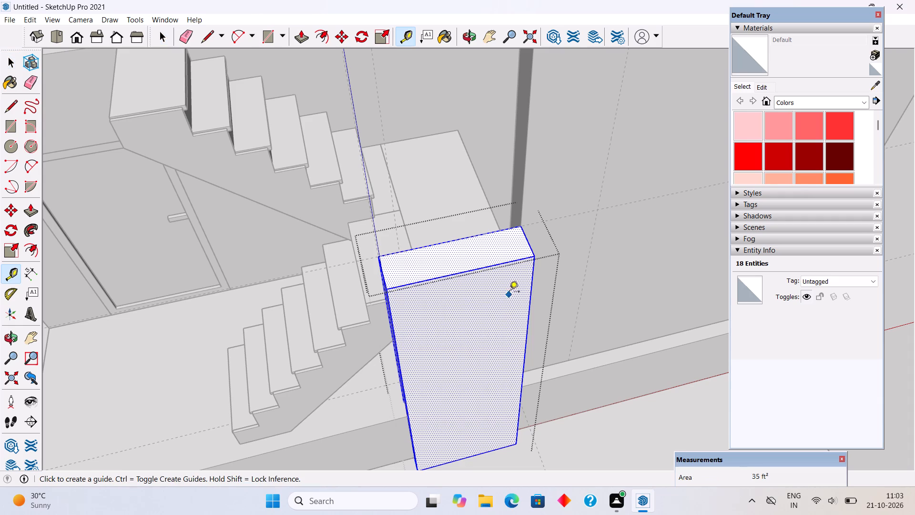
{"action": "left_click", "coordinate": [529, 244]}
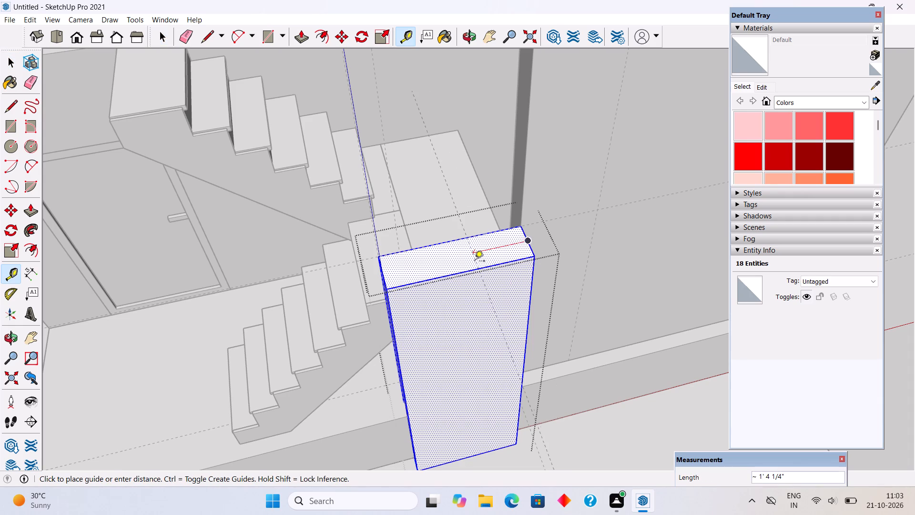
{"action": "type", "text": "1.5'"}
{"action": "key", "text": "Return"}
{"action": "key", "text": "l"}
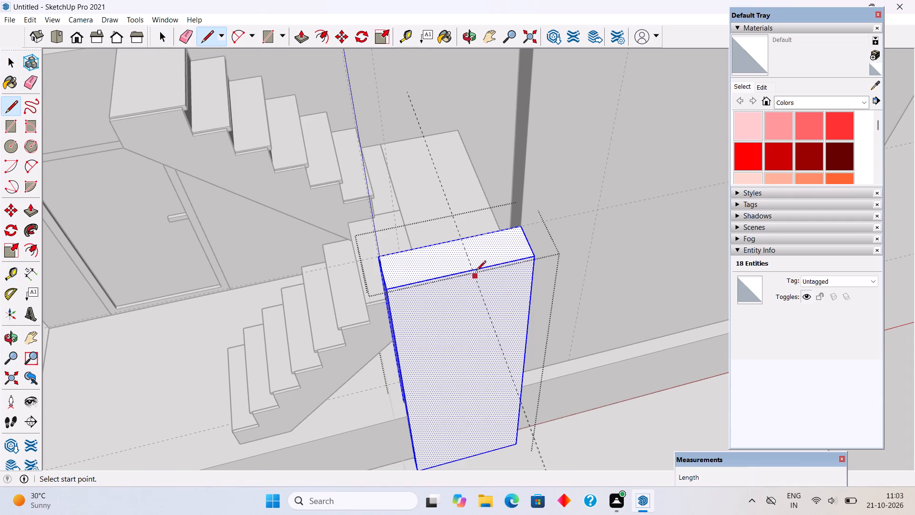
{"action": "left_click", "coordinate": [473, 271]}
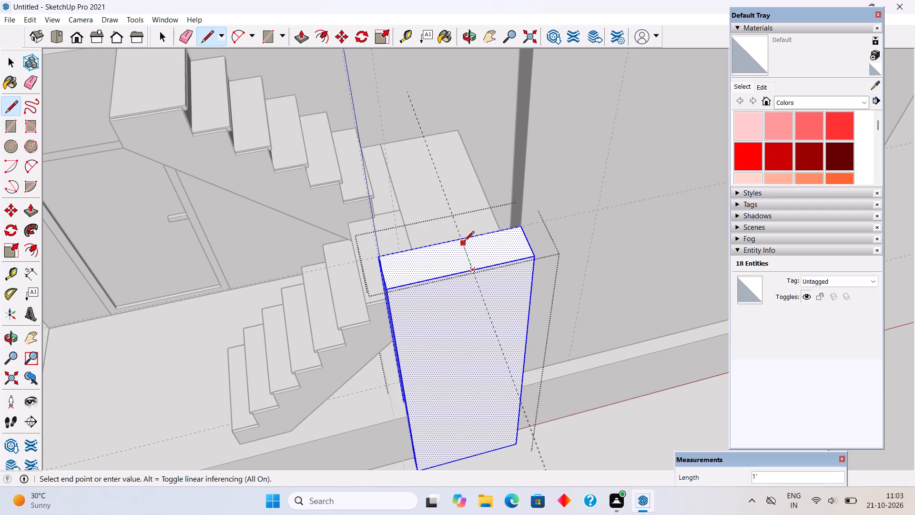
{"action": "left_click", "coordinate": [464, 242]}
Push/pull the 1.5' section of the upright panel's top up 13', level with the tall front wall's top.
{"action": "key", "text": "p"}
{"action": "left_click", "coordinate": [496, 258]}
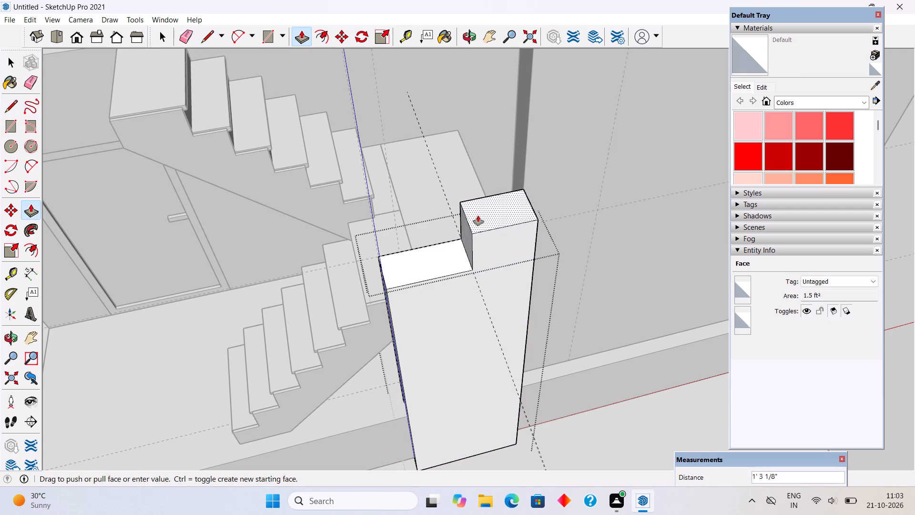
{"action": "scroll", "coordinate": [470, 188], "scroll_direction": "down", "scroll_amount": 14}
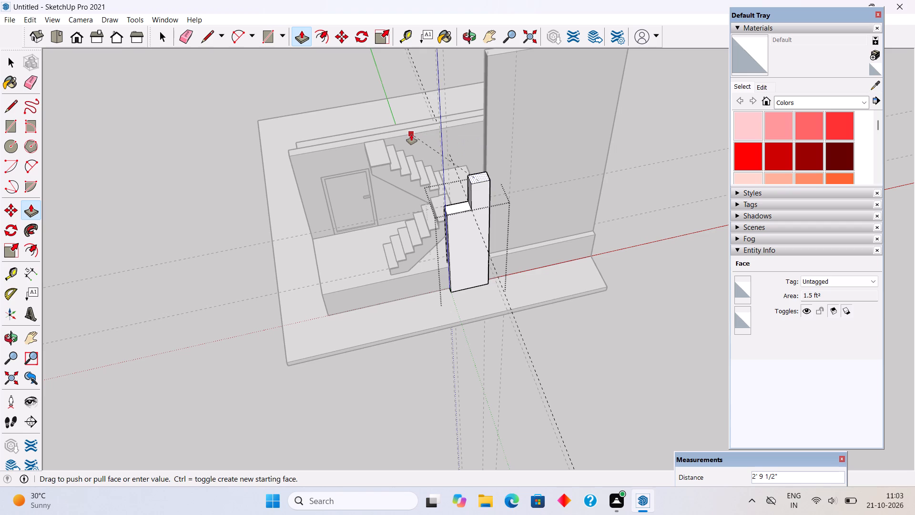
{"action": "scroll", "coordinate": [411, 134], "scroll_direction": "down", "scroll_amount": 3}
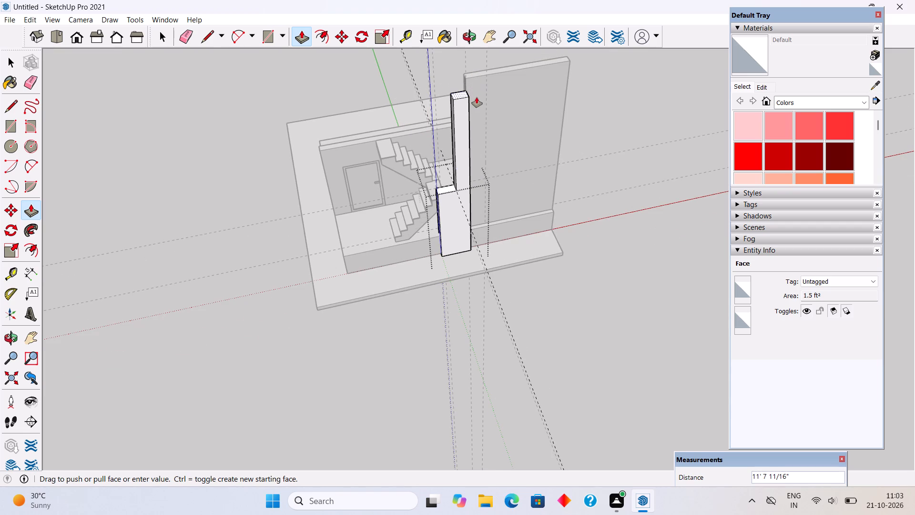
{"action": "left_click", "coordinate": [481, 73]}
{"action": "middle_click_drag", "start_coordinate": [523, 176], "coordinate": [574, 87]}
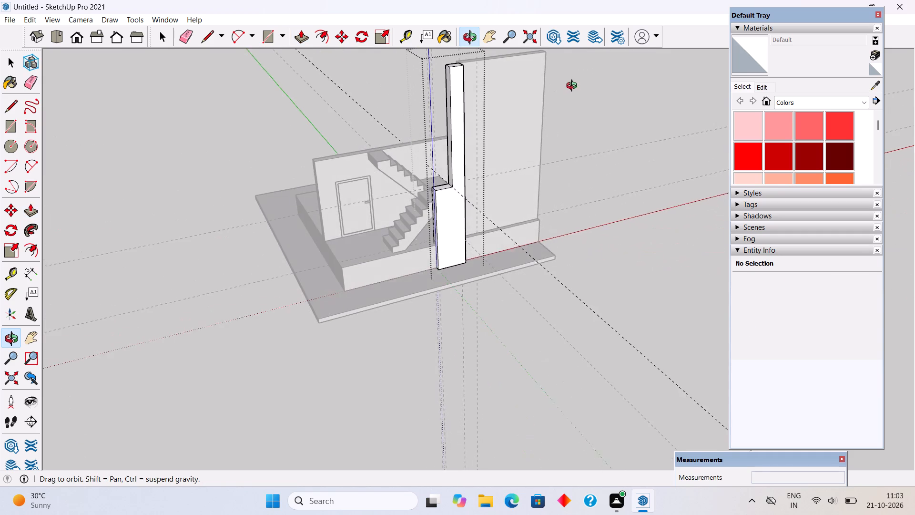
{"action": "middle_click_drag", "start_coordinate": [574, 87], "coordinate": [575, 85]}
{"action": "key", "text": "space"}
{"action": "left_click", "coordinate": [571, 113]}
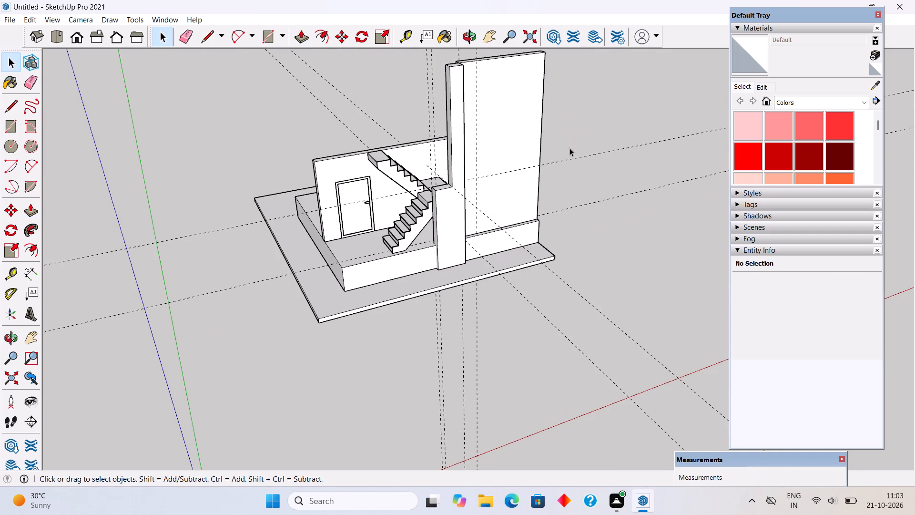
Place a guide on the plinth's top, 9" in from its long rear edge behind the door wall.
{"action": "scroll", "coordinate": [551, 210], "scroll_direction": "down", "scroll_amount": 1}
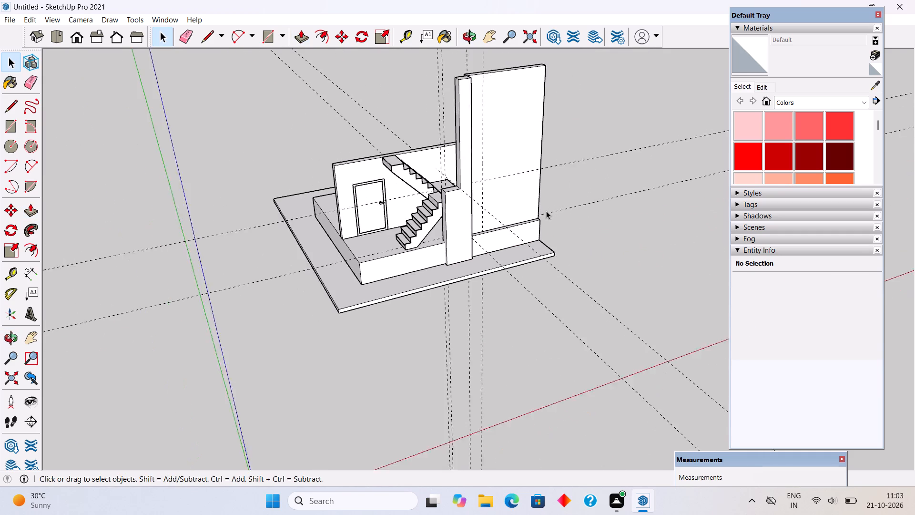
{"action": "scroll", "coordinate": [546, 211], "scroll_direction": "down", "scroll_amount": 1}
{"action": "middle_click_drag", "start_coordinate": [525, 253], "coordinate": [565, 368]}
{"action": "middle_click_drag", "start_coordinate": [394, 212], "coordinate": [702, 198]}
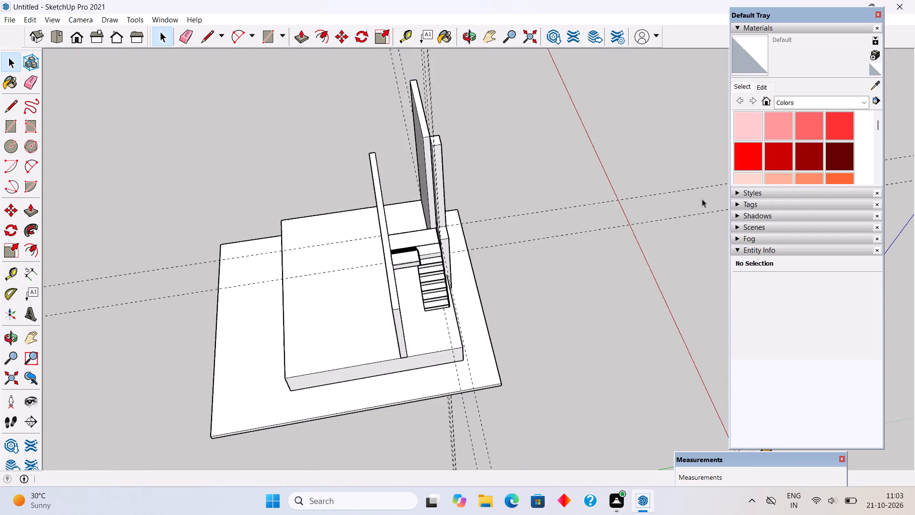
{"action": "middle_click_drag", "start_coordinate": [375, 267], "coordinate": [444, 258]}
{"action": "key", "text": "t"}
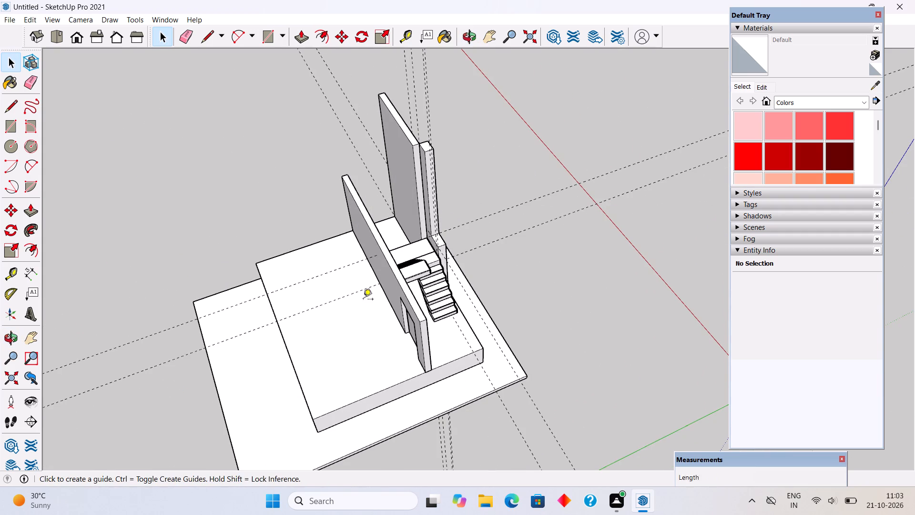
{"action": "left_click", "coordinate": [300, 378]}
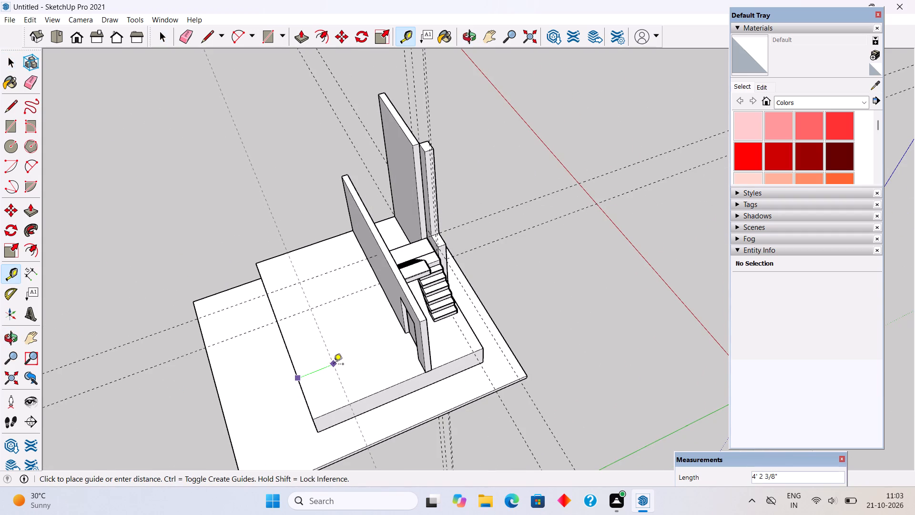
{"action": "key", "text": "9"}
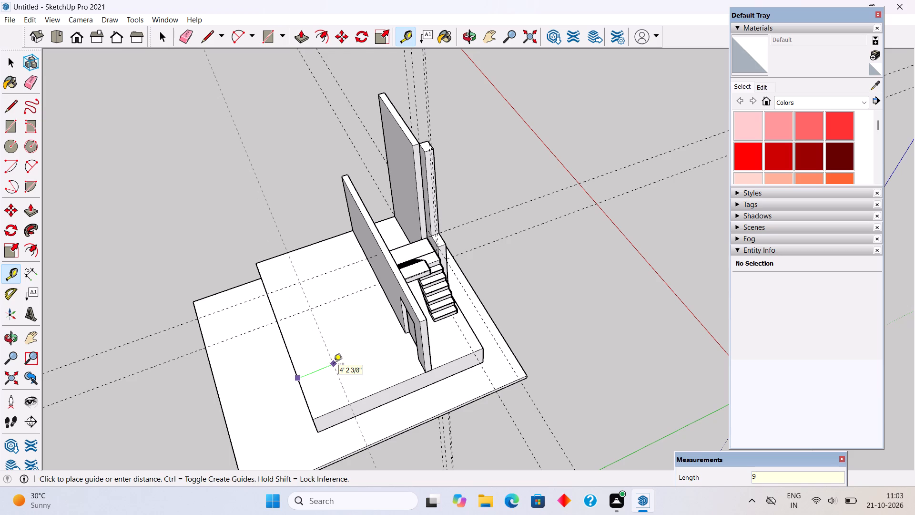
{"action": "key", "text": "shift+quotedbl"}
{"action": "key", "text": "Return"}
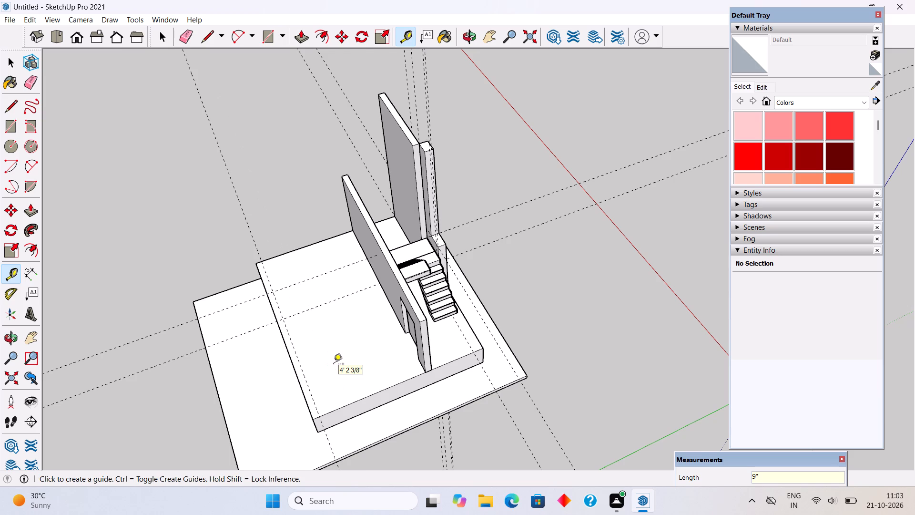
Draw a rectangle about 24' 9" by 9" on the plinth's top between its rear edge and the guide.
{"action": "key", "text": "r"}
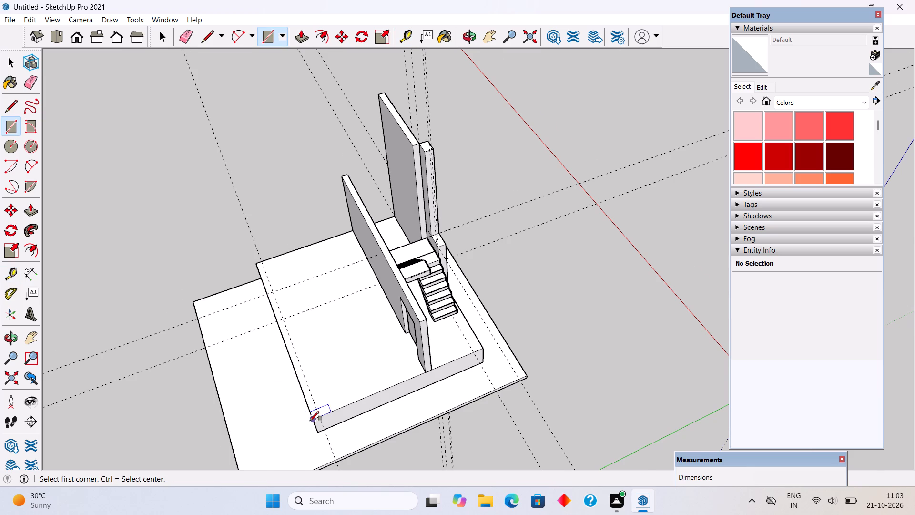
{"action": "scroll", "coordinate": [310, 421], "scroll_direction": "up", "scroll_amount": 1}
{"action": "left_click", "coordinate": [310, 421]}
{"action": "scroll", "coordinate": [279, 298], "scroll_direction": "up", "scroll_amount": 6}
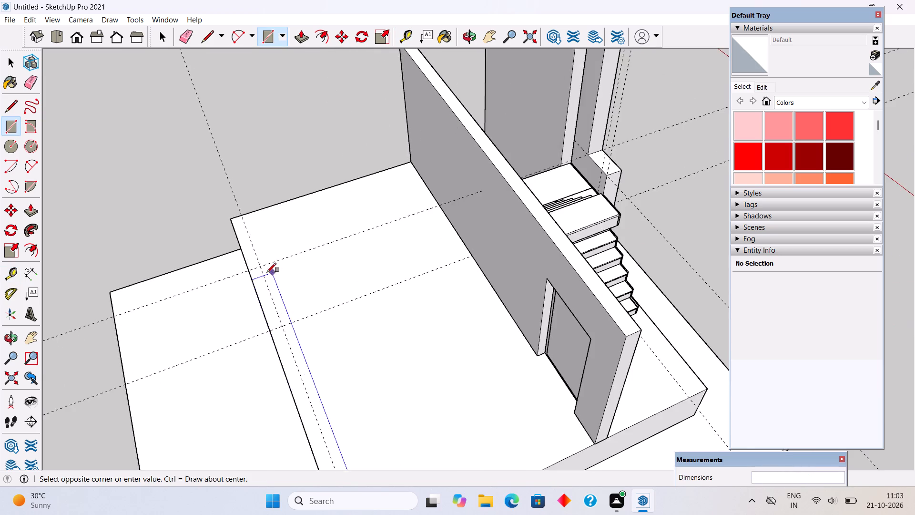
{"action": "scroll", "coordinate": [260, 266], "scroll_direction": "up", "scroll_amount": 4}
{"action": "left_click", "coordinate": [238, 196]}
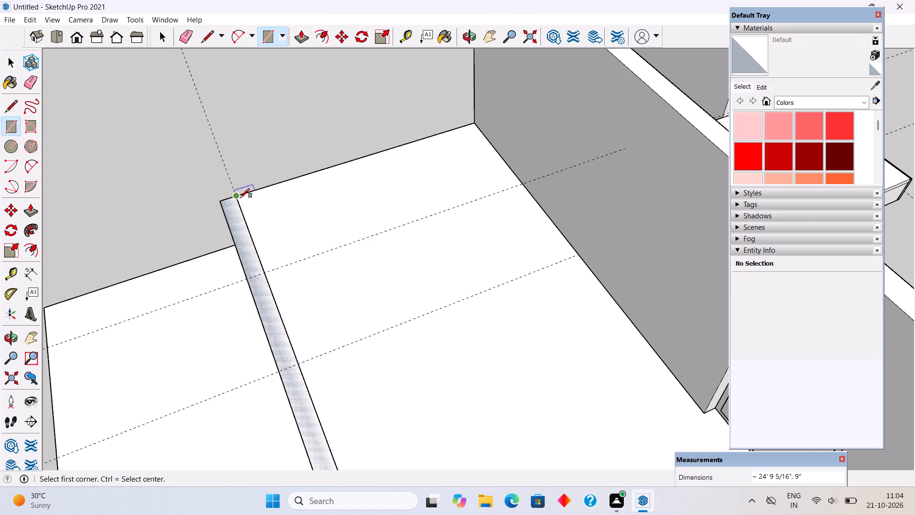
Push/pull the 9"-wide strip along the plinth's rear edge up 10' to form the rear wall.
{"action": "key", "text": "p"}
{"action": "left_click", "coordinate": [244, 268]}
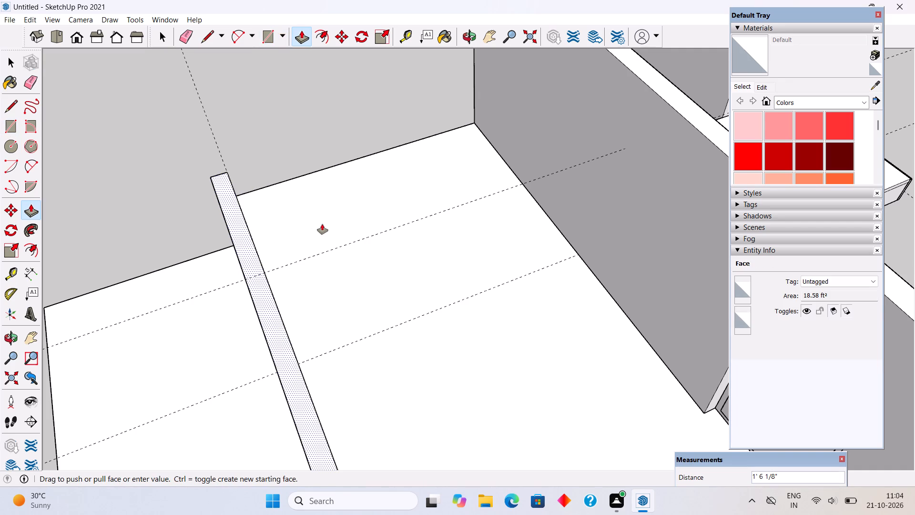
{"action": "type", "text": "10'"}
{"action": "key", "text": "Return"}
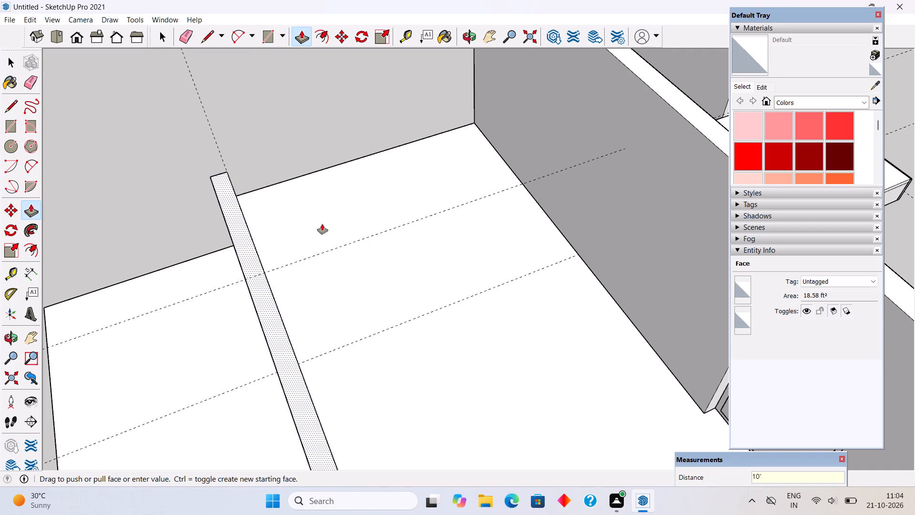
{"action": "key", "text": "space"}
Make the whole rear wall a group.
{"action": "scroll", "coordinate": [322, 224], "scroll_direction": "up", "scroll_amount": 1}
{"action": "scroll", "coordinate": [322, 224], "scroll_direction": "down", "scroll_amount": 11}
{"action": "middle_click_drag", "start_coordinate": [352, 347], "coordinate": [294, 284]}
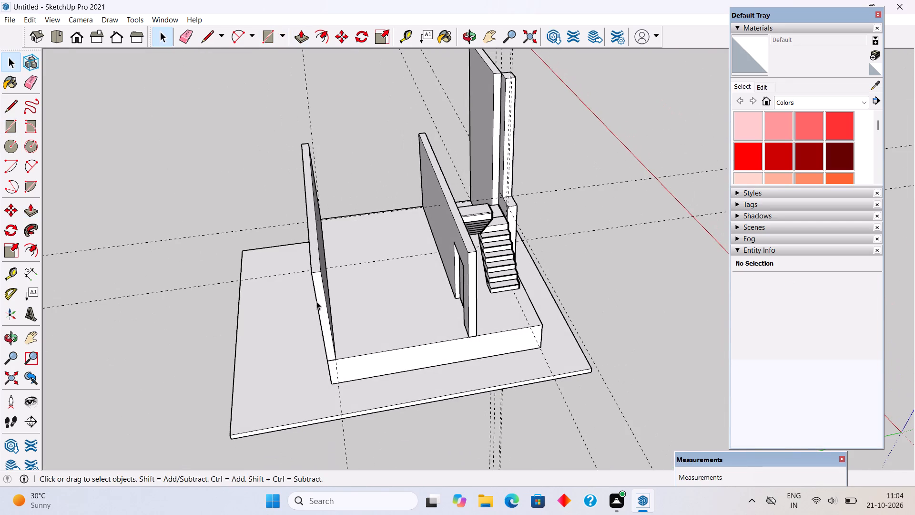
{"action": "triple_click", "coordinate": [324, 304]}
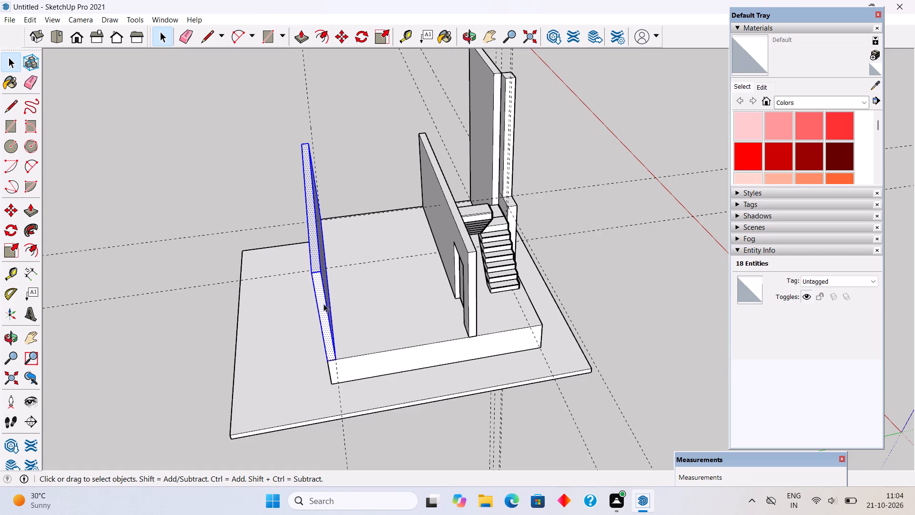
{"action": "right_click", "coordinate": [324, 304]}
{"action": "left_click", "coordinate": [370, 402]}
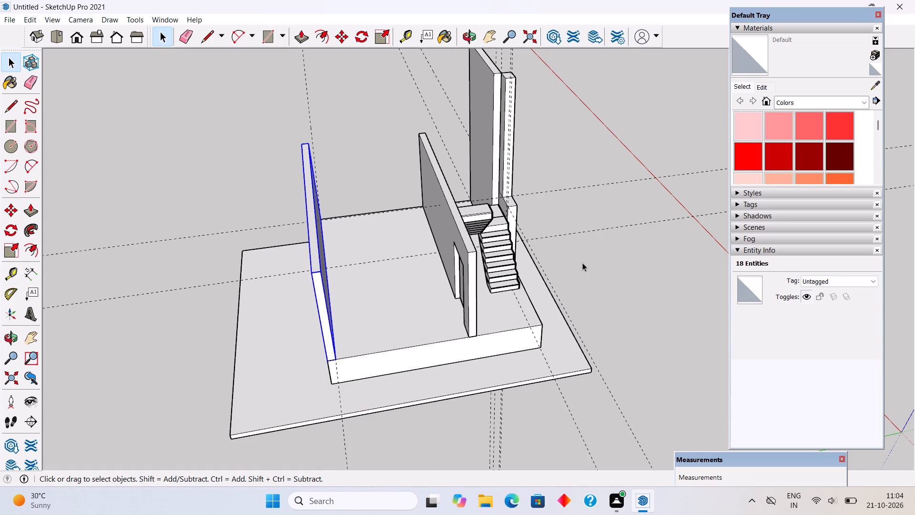
{"action": "left_click", "coordinate": [582, 263]}
Place a guide on the plinth's top, 9" in from its short edge at the doorway end.
{"action": "scroll", "coordinate": [414, 352], "scroll_direction": "up", "scroll_amount": 7}
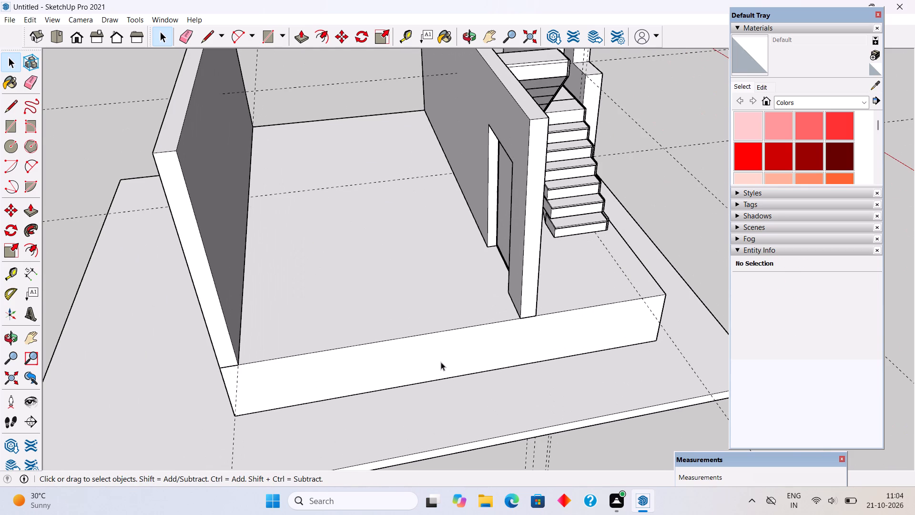
{"action": "key", "text": "t"}
{"action": "left_click", "coordinate": [439, 332]}
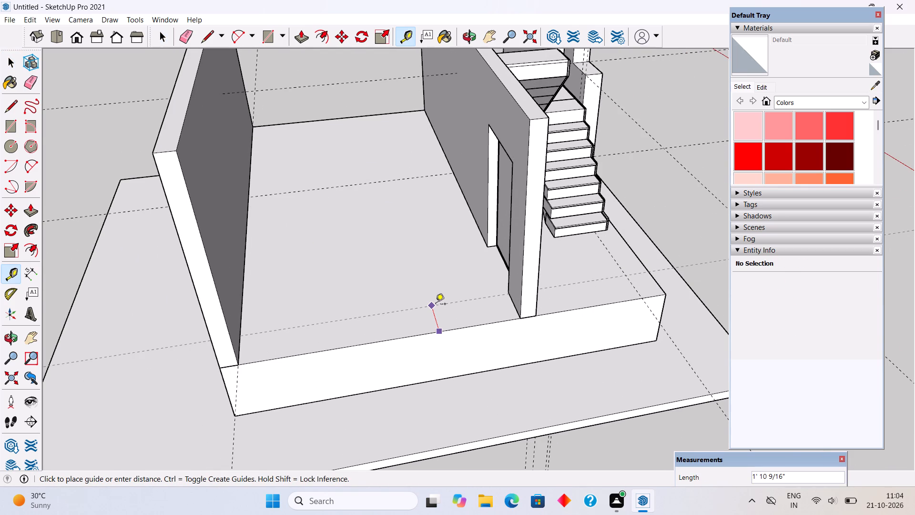
{"action": "key", "text": "9"}
{"action": "key", "text": "shift+quotedbl"}
{"action": "key", "text": "Return"}
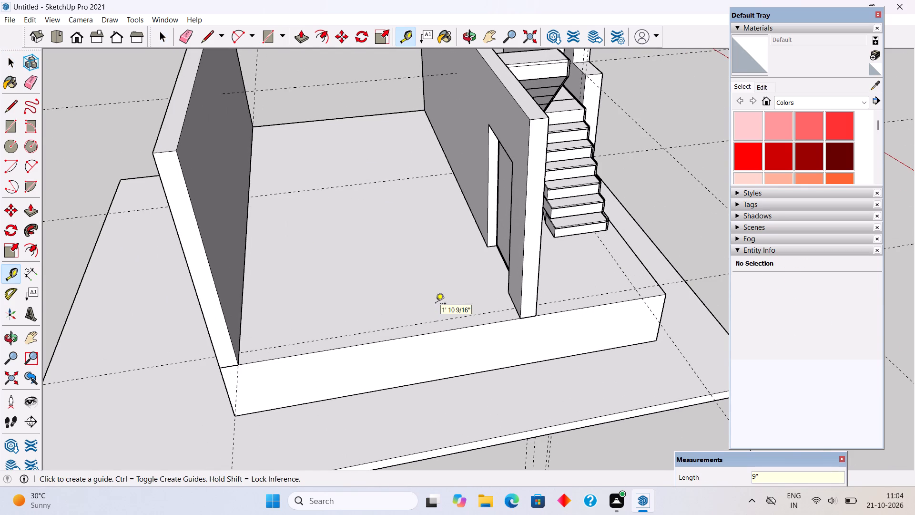
Draw a 9" by 12' 6" rectangle between the rear wall and door wall along the plinth's doorway-end edge.
{"action": "key", "text": "r"}
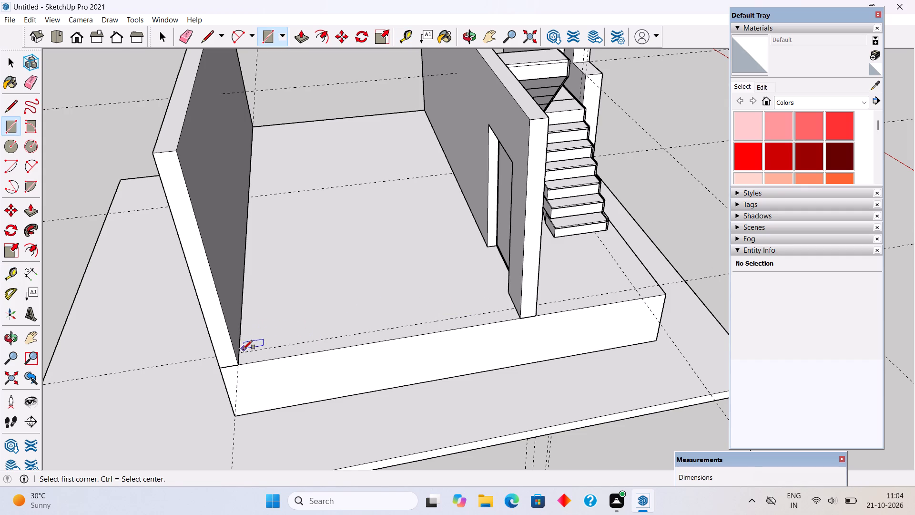
{"action": "left_click", "coordinate": [241, 352]}
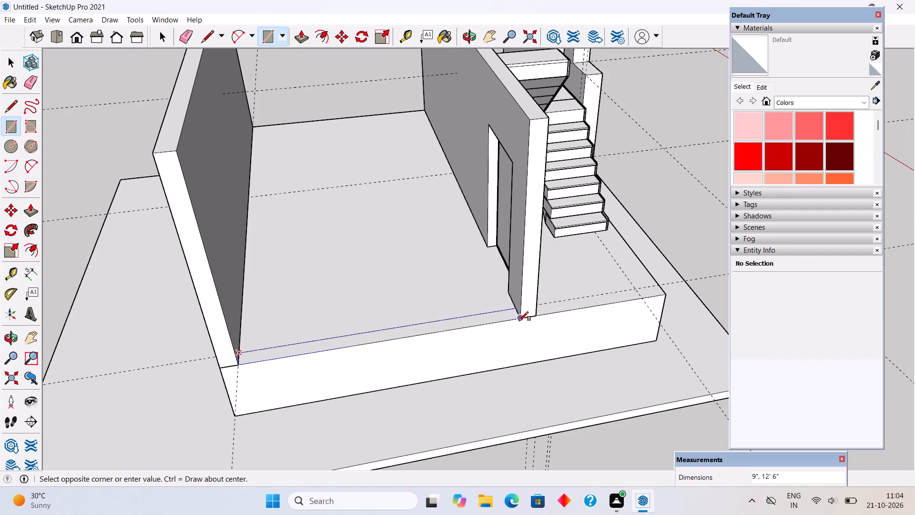
{"action": "left_click", "coordinate": [521, 320]}
Push/pull the doorway-end rectangle up 9' 9 1/2", level with the door wall's top.
{"action": "key", "text": "p"}
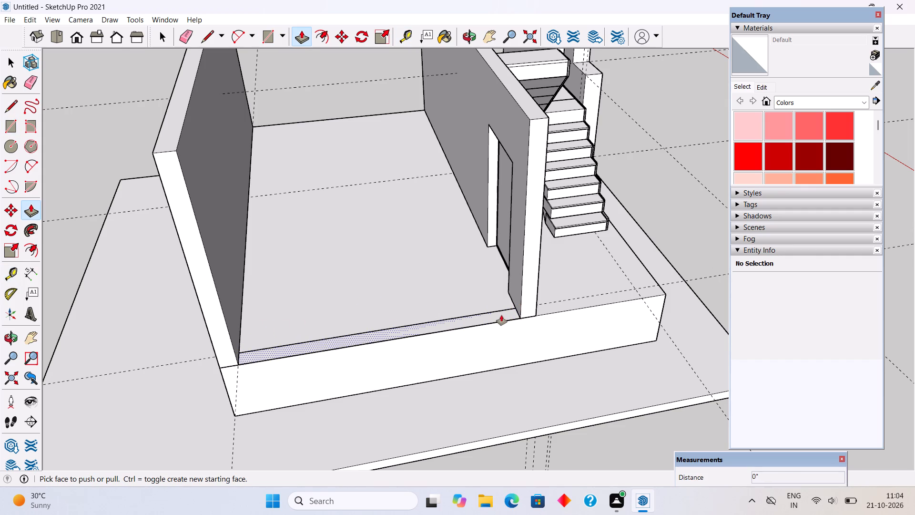
{"action": "left_click", "coordinate": [501, 315]}
{"action": "left_click", "coordinate": [532, 112]}
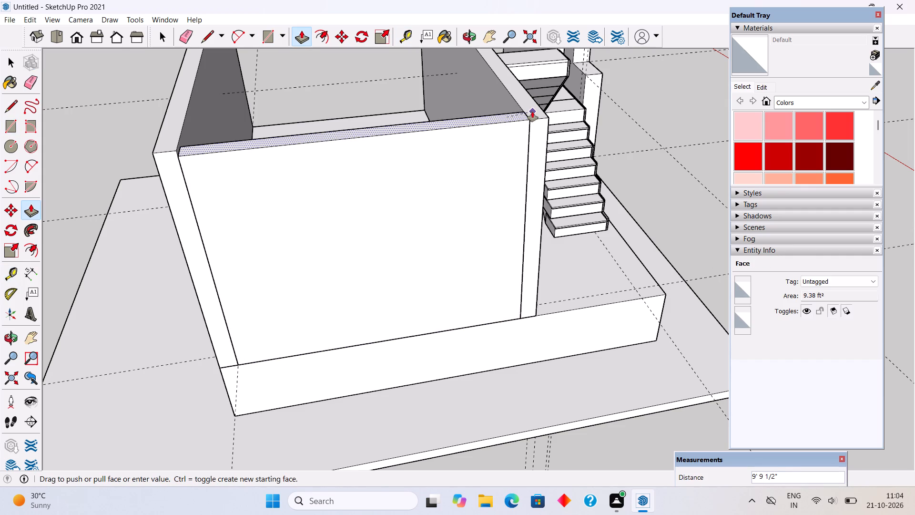
{"action": "key", "text": "space"}
Make the doorway-end wall a group.
{"action": "triple_click", "coordinate": [488, 210]}
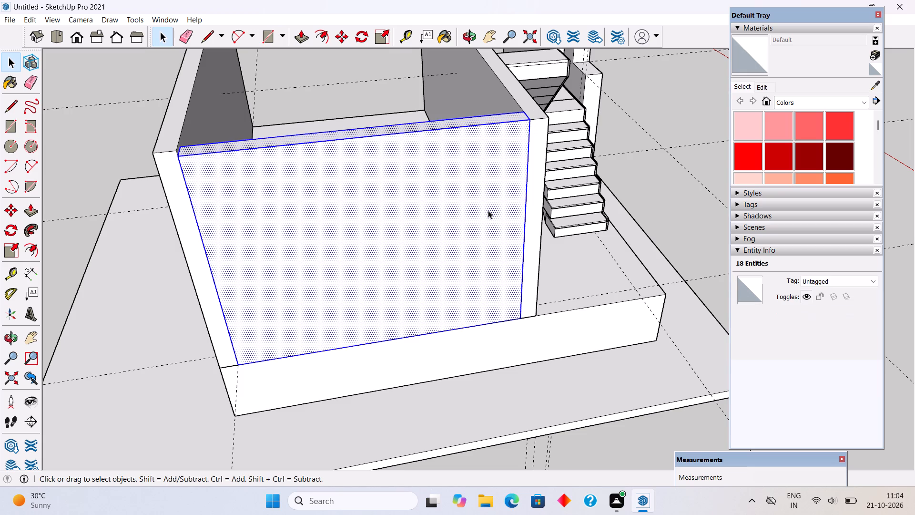
{"action": "right_click", "coordinate": [488, 210]}
{"action": "left_click", "coordinate": [532, 308]}
Place a guide on the plinth's top, 9" in from its opposite short edge, away from the doorway.
{"action": "scroll", "coordinate": [404, 173], "scroll_direction": "down", "scroll_amount": 5}
{"action": "middle_click_drag", "start_coordinate": [399, 196], "coordinate": [396, 292]}
{"action": "scroll", "coordinate": [391, 217], "scroll_direction": "down", "scroll_amount": 4}
{"action": "scroll", "coordinate": [389, 111], "scroll_direction": "up", "scroll_amount": 13}
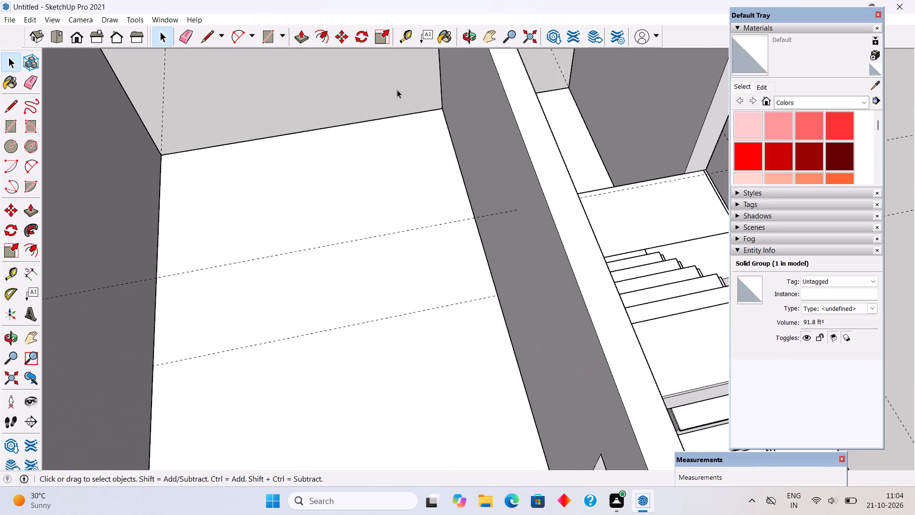
{"action": "key", "text": "t"}
{"action": "left_click", "coordinate": [399, 117]}
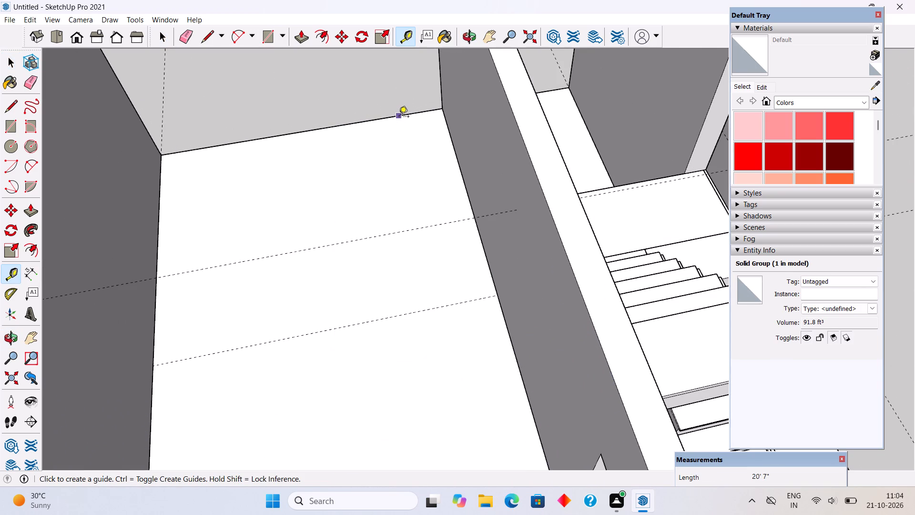
{"action": "key", "text": "9"}
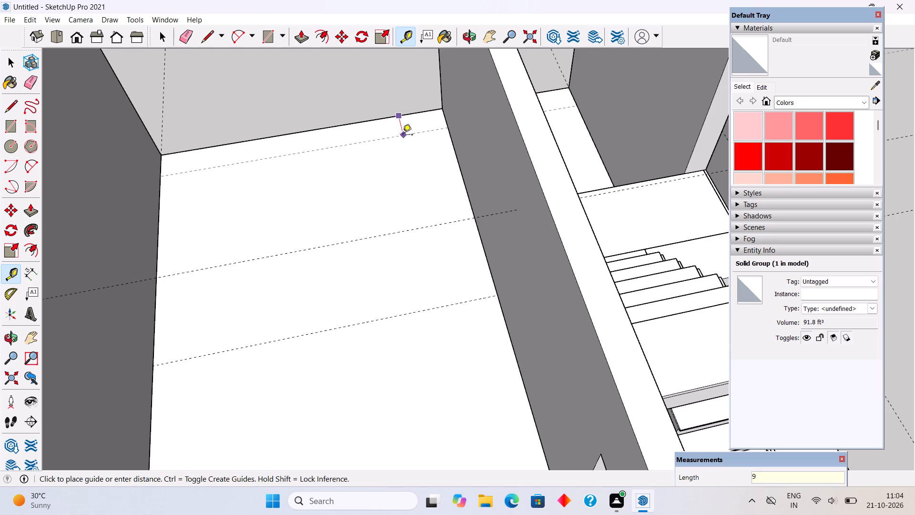
{"action": "key", "text": "shift+quotedbl"}
{"action": "key", "text": "Return"}
Draw a 9" by 12' 6" rectangle between the rear wall and door wall along the plinth's far short edge.
{"action": "key", "text": "r"}
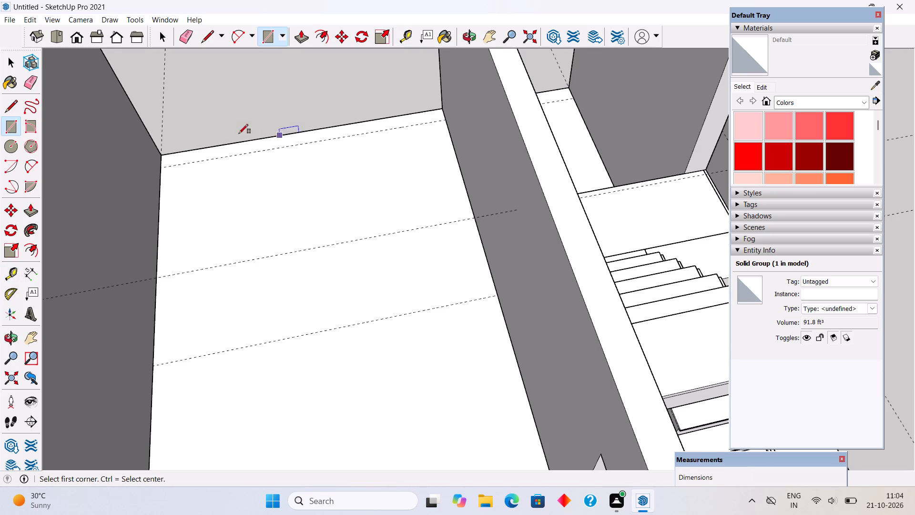
{"action": "left_click", "coordinate": [163, 154]}
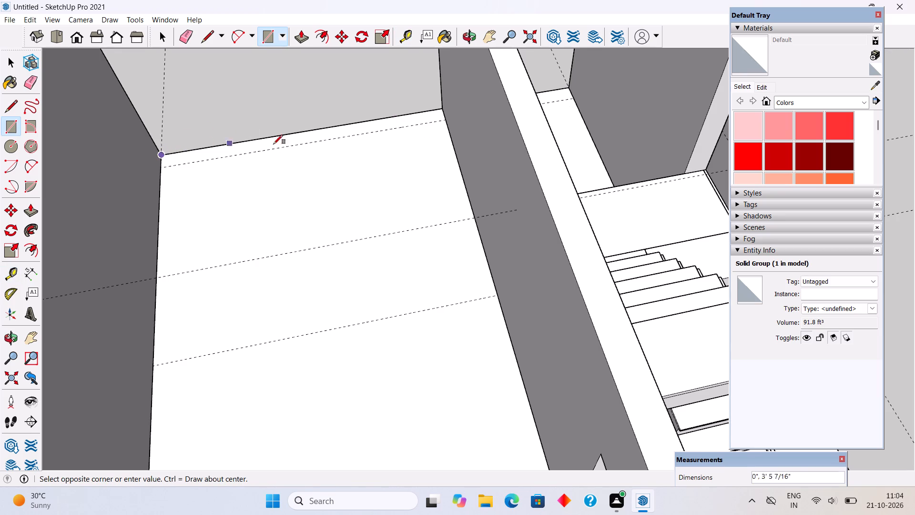
{"action": "left_click", "coordinate": [447, 123]}
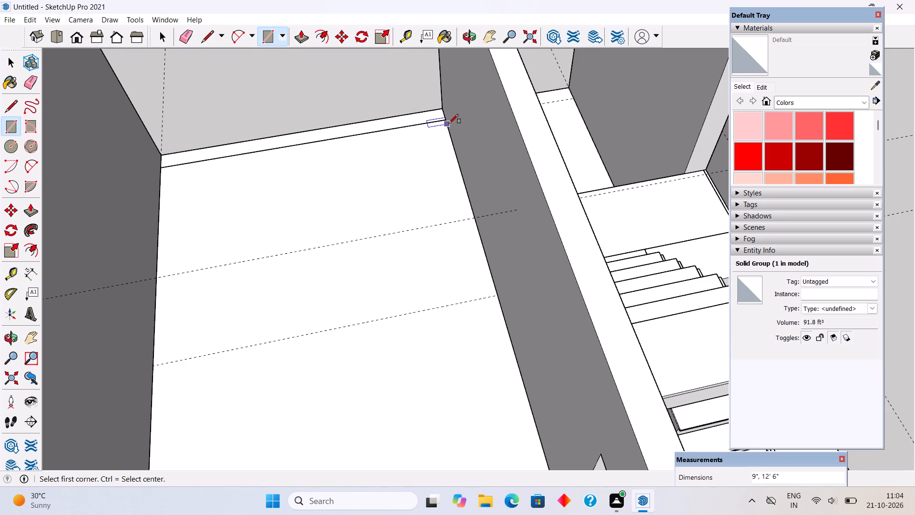
Push/pull the far-end rectangle up 9' 9 1/2", level with the door wall's top.
{"action": "key", "text": "p"}
{"action": "left_click", "coordinate": [421, 119]}
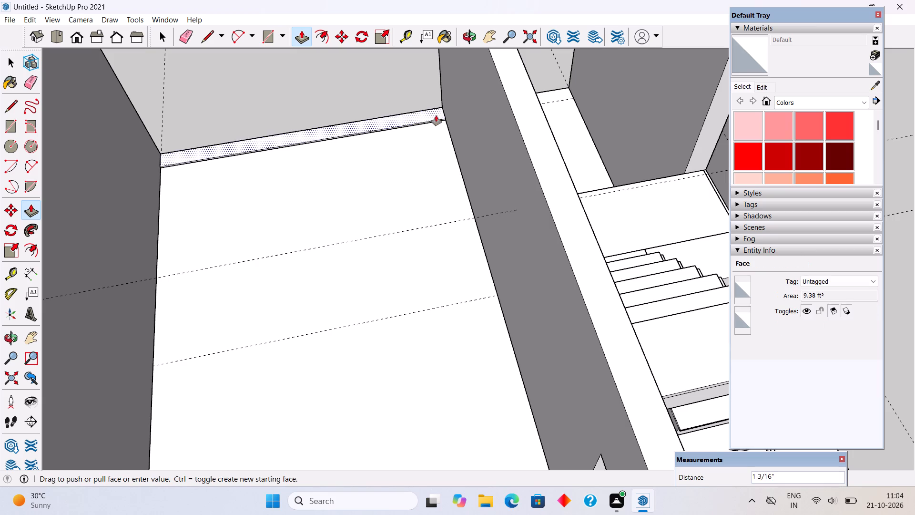
{"action": "left_click", "coordinate": [533, 158]}
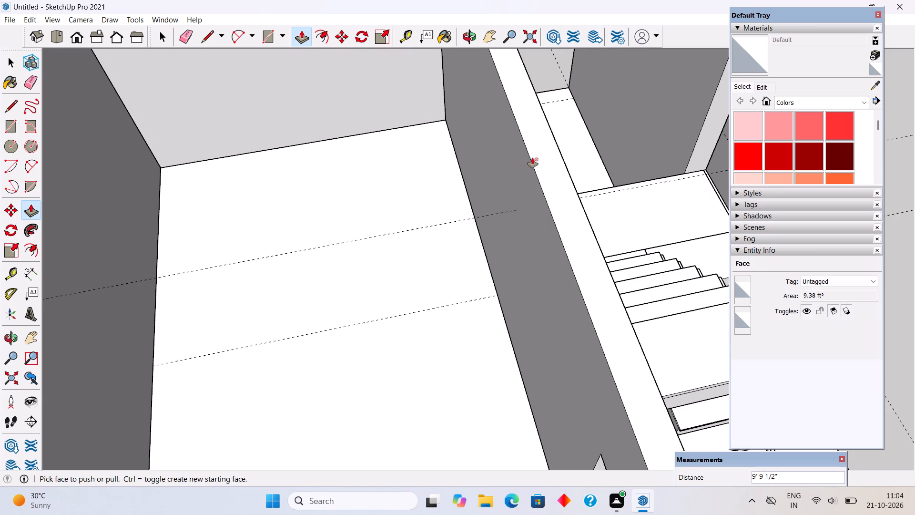
{"action": "key", "text": "space"}
Make the far-end wall a group.
{"action": "scroll", "coordinate": [532, 158], "scroll_direction": "down", "scroll_amount": 9}
{"action": "scroll", "coordinate": [532, 158], "scroll_direction": "up", "scroll_amount": 1}
{"action": "scroll", "coordinate": [532, 158], "scroll_direction": "down", "scroll_amount": 9}
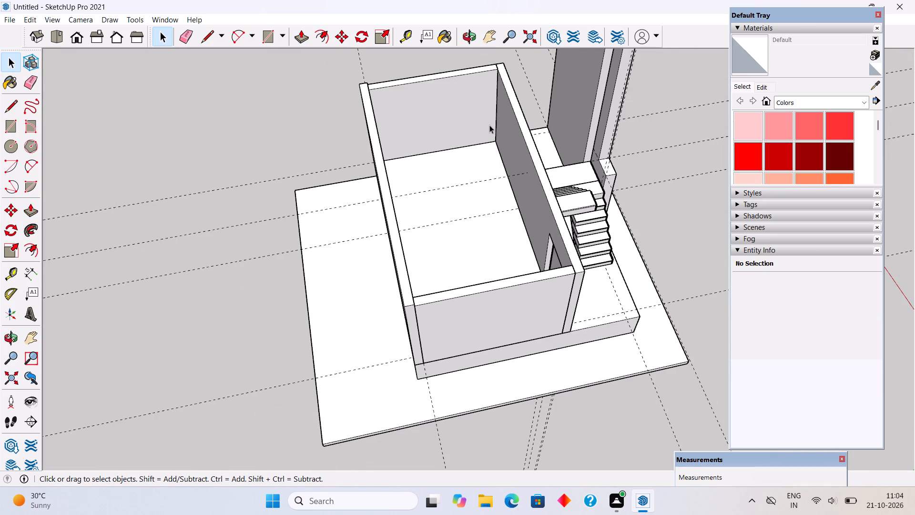
{"action": "triple_click", "coordinate": [474, 104]}
{"action": "right_click", "coordinate": [474, 104]}
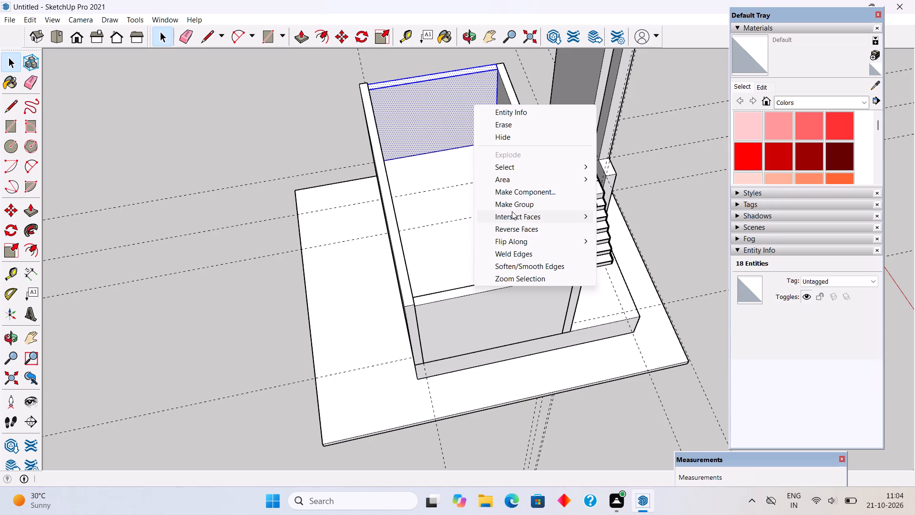
{"action": "left_click", "coordinate": [512, 207]}
{"action": "scroll", "coordinate": [509, 216], "scroll_direction": "down", "scroll_amount": 8}
{"action": "left_click", "coordinate": [626, 118]}
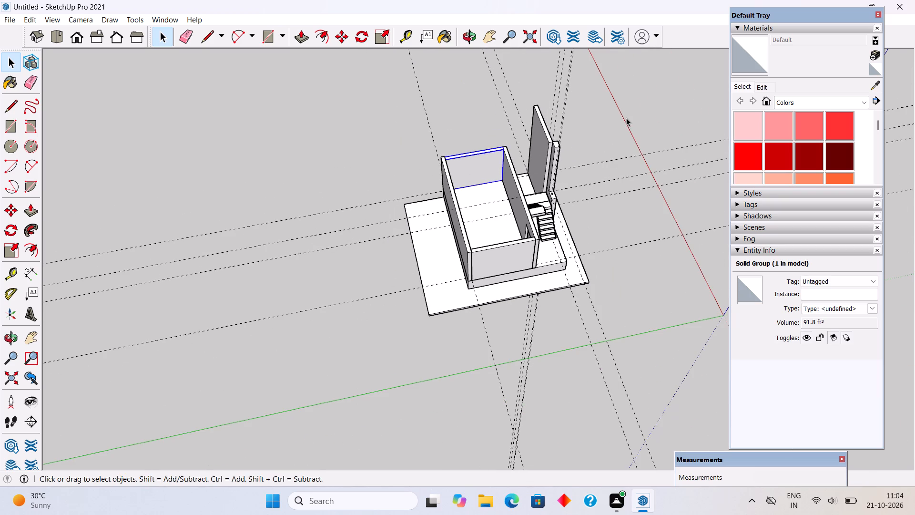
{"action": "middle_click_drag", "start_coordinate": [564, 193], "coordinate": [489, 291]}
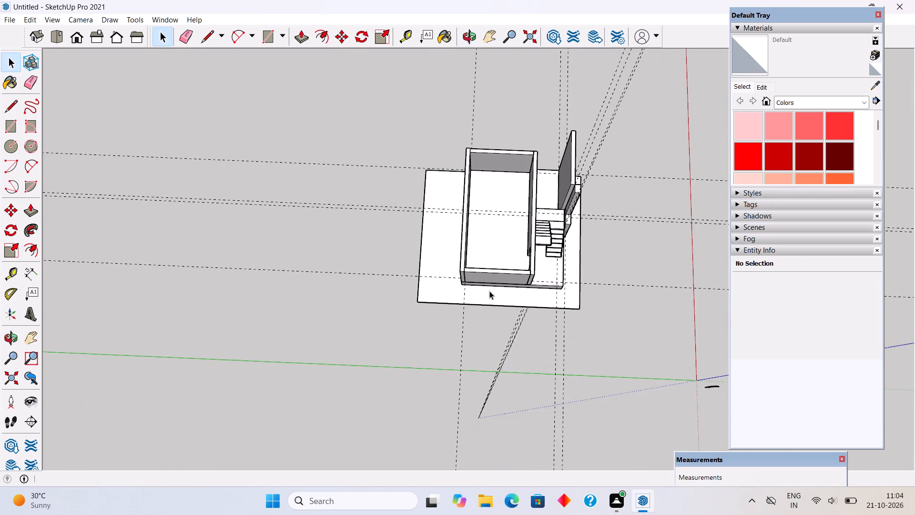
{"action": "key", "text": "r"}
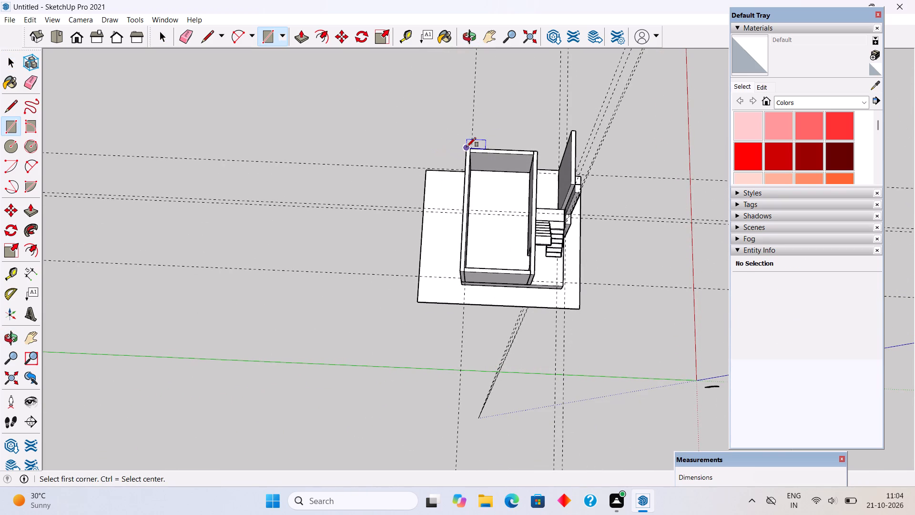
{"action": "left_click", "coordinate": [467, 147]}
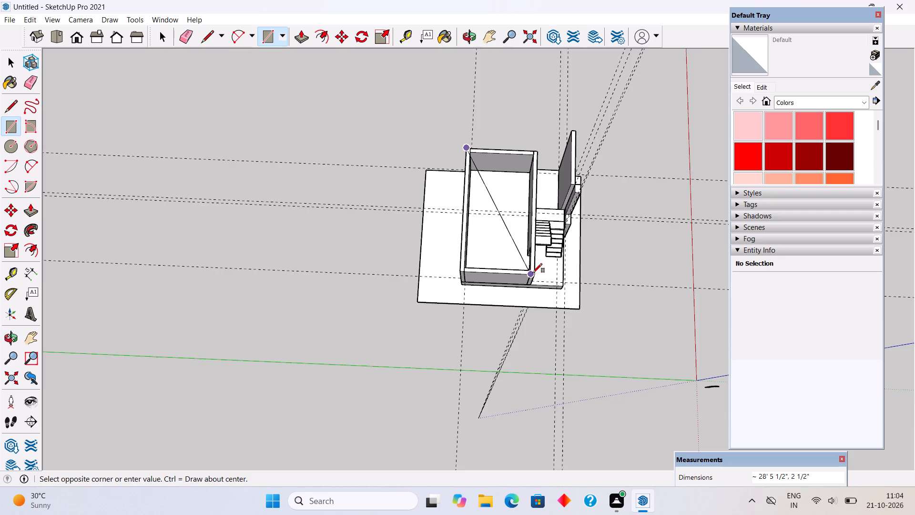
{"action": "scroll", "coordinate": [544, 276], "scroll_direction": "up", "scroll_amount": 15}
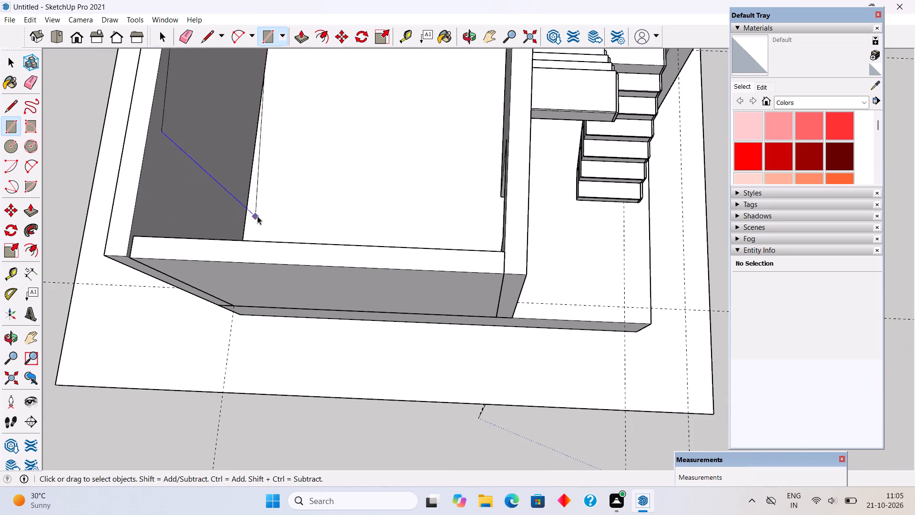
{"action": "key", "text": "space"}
Inside the rear wall's group, push its top face down level with the adjoining end wall's top.
{"action": "middle_click_drag", "start_coordinate": [282, 264], "coordinate": [560, 86]}
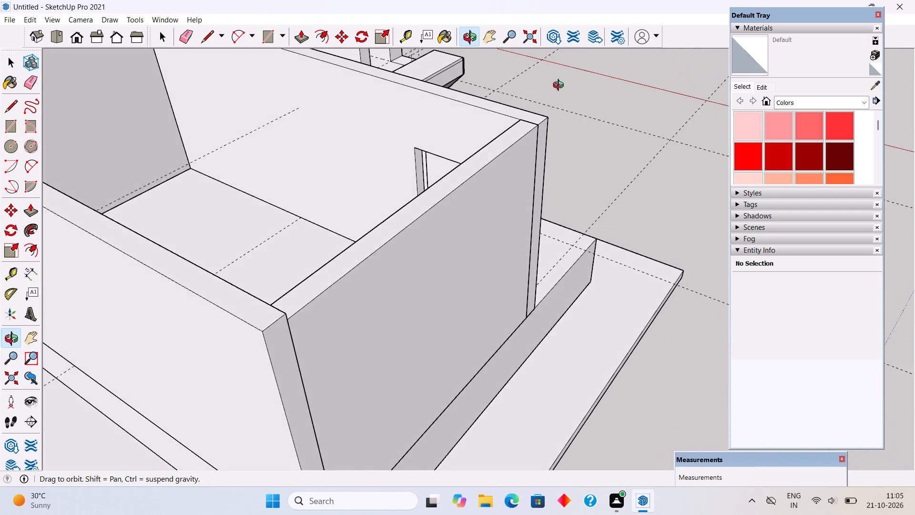
{"action": "middle_click_drag", "start_coordinate": [560, 86], "coordinate": [502, 124]}
{"action": "scroll", "coordinate": [502, 124], "scroll_direction": "down", "scroll_amount": 8}
{"action": "scroll", "coordinate": [394, 209], "scroll_direction": "down", "scroll_amount": 3}
{"action": "middle_click_drag", "start_coordinate": [395, 282], "coordinate": [590, 223]}
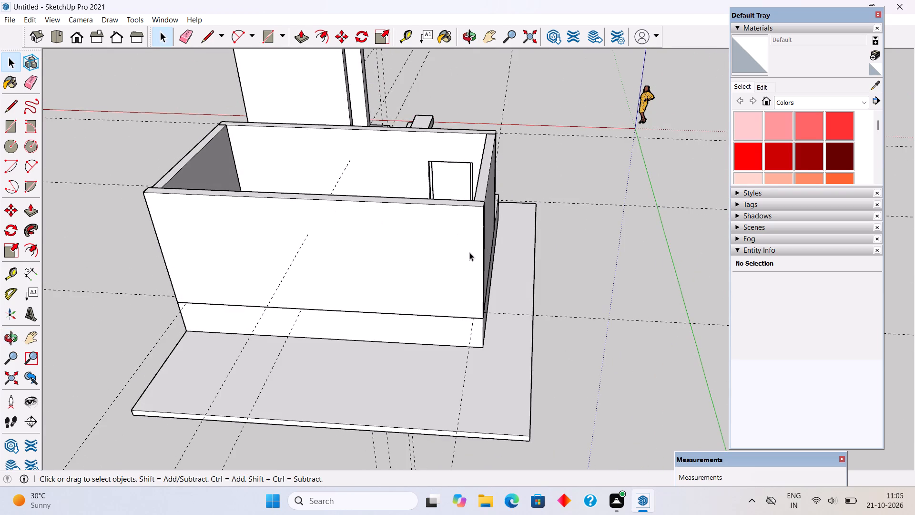
{"action": "middle_click_drag", "start_coordinate": [460, 258], "coordinate": [230, 272]}
{"action": "double_click", "coordinate": [338, 184]}
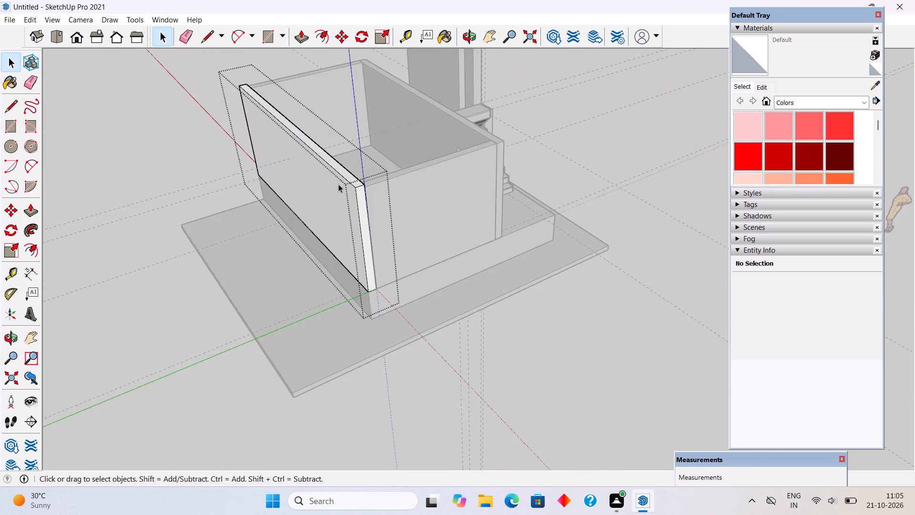
{"action": "left_click", "coordinate": [338, 184]}
{"action": "key", "text": "p"}
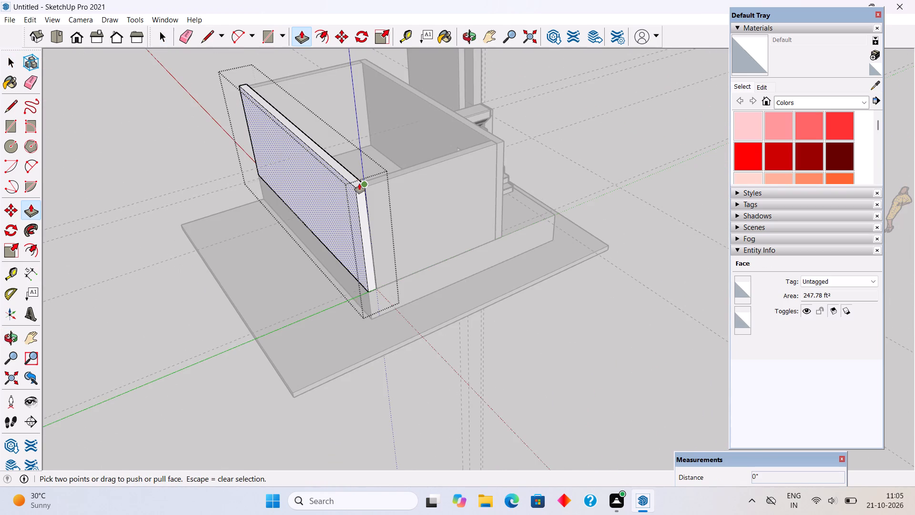
{"action": "key", "text": "space"}
{"action": "left_click", "coordinate": [359, 184]}
{"action": "key", "text": "p"}
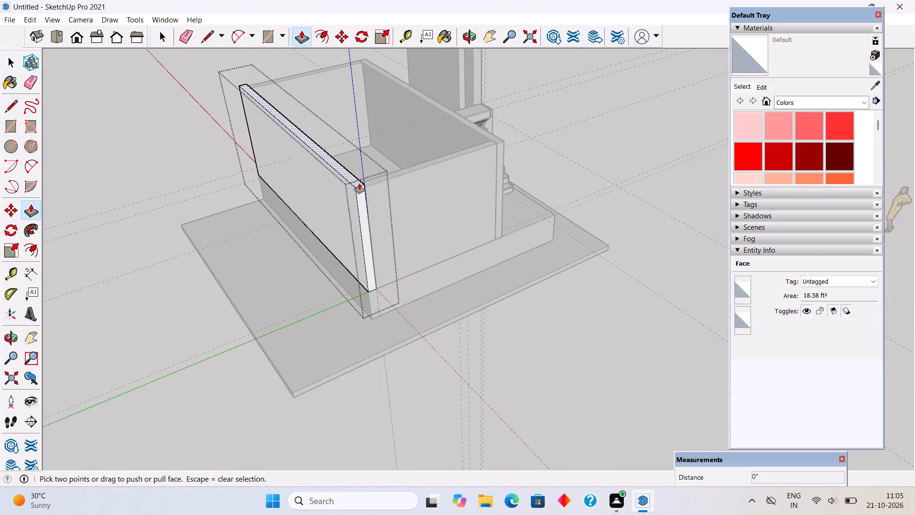
{"action": "left_click", "coordinate": [359, 184]}
{"action": "left_click", "coordinate": [381, 182]}
{"action": "key", "text": "space"}
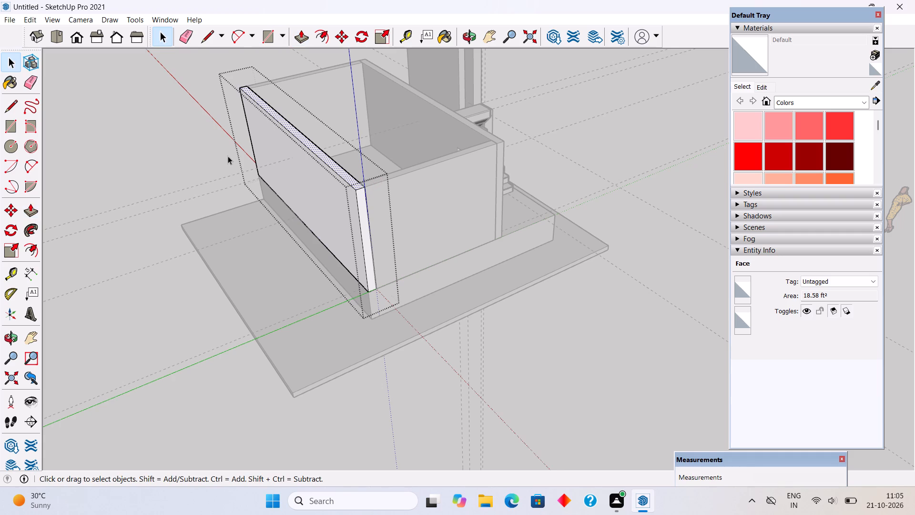
{"action": "left_click", "coordinate": [228, 156]}
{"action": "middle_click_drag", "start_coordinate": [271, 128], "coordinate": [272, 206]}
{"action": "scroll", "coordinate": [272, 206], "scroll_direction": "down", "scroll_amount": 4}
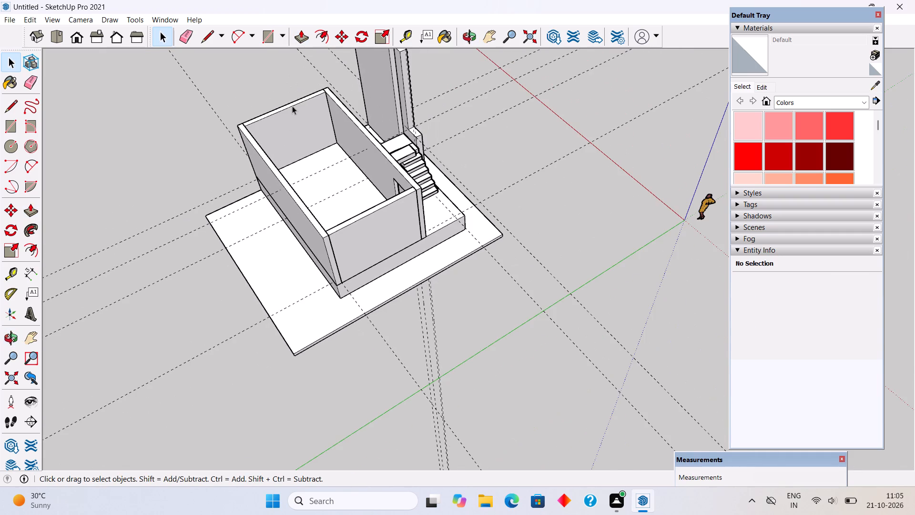
Draw a rectangle of about 24' 9 5/16" by 14' across the outer corners of the room's wall tops.
{"action": "scroll", "coordinate": [325, 71], "scroll_direction": "up", "scroll_amount": 2}
{"action": "key", "text": "r"}
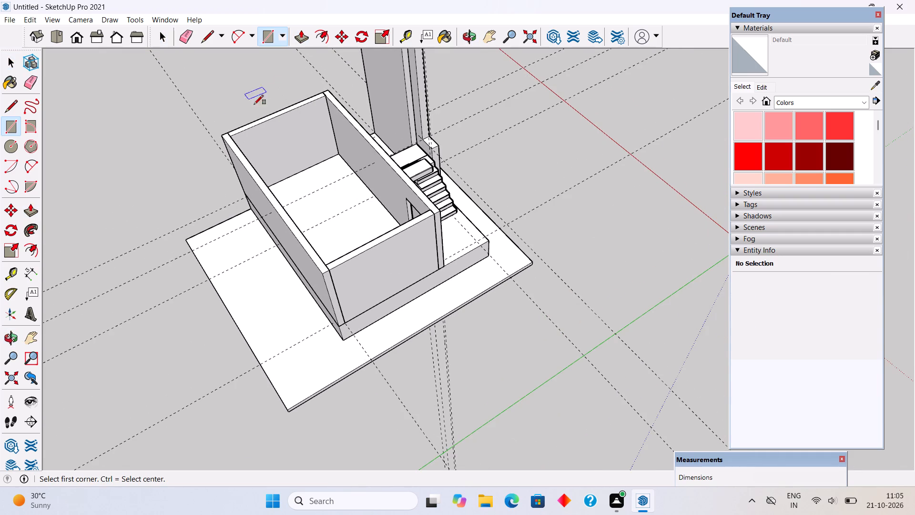
{"action": "left_click", "coordinate": [221, 133]}
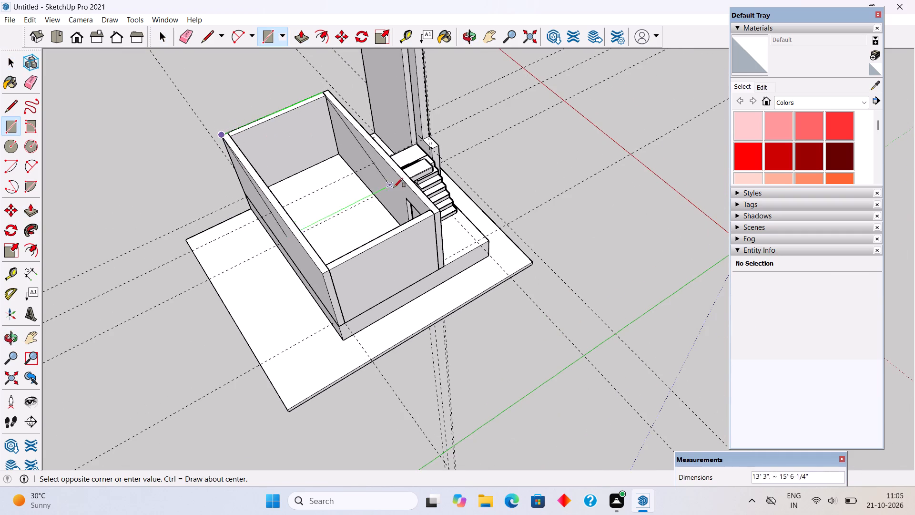
{"action": "left_click", "coordinate": [442, 212]}
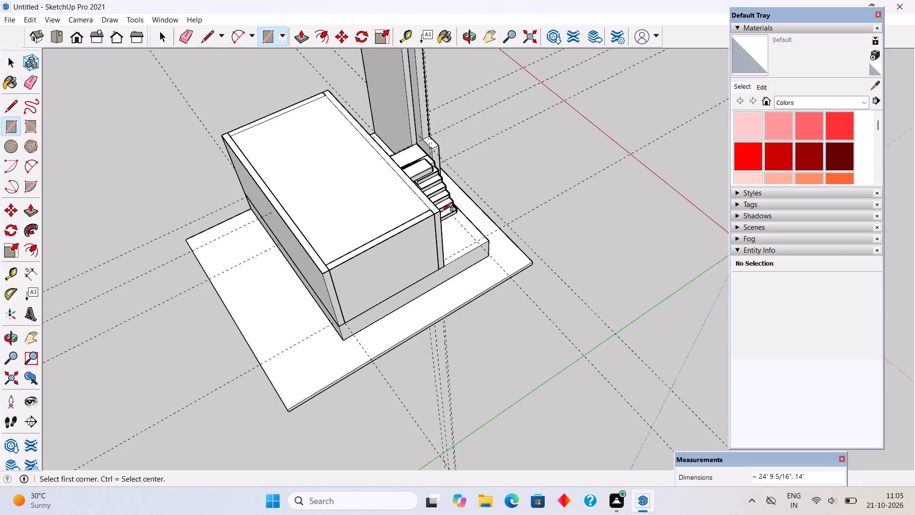
Push/pull the rectangle over the room up 6" to form the roof slab.
{"action": "key", "text": "p"}
{"action": "left_click", "coordinate": [398, 190]}
{"action": "key", "text": "6"}
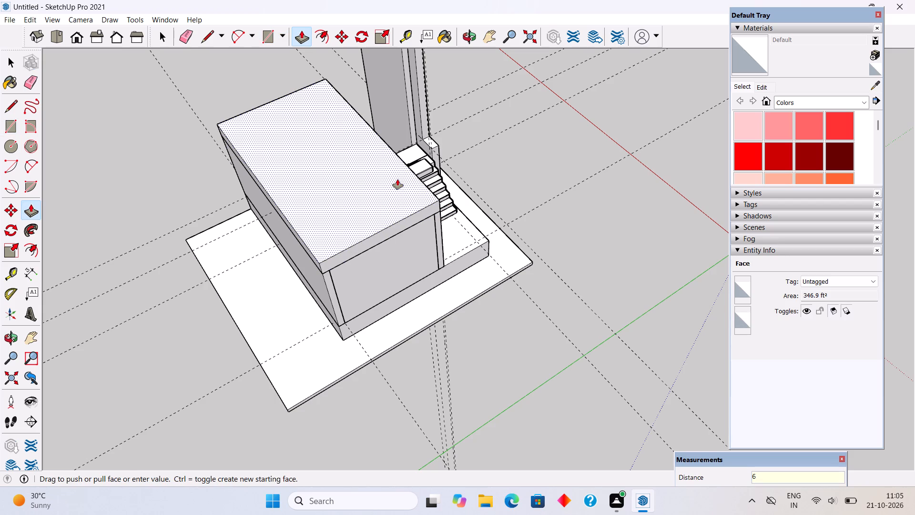
{"action": "key", "text": "shift+quotedbl"}
{"action": "key", "text": "Return"}
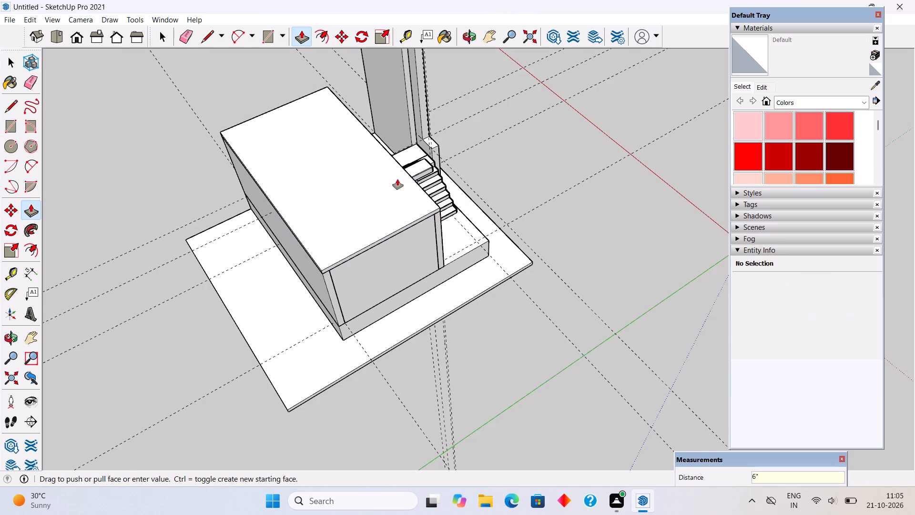
Make the whole roof slab a group.
{"action": "key", "text": "space"}
{"action": "triple_click", "coordinate": [393, 187]}
{"action": "right_click", "coordinate": [393, 188]}
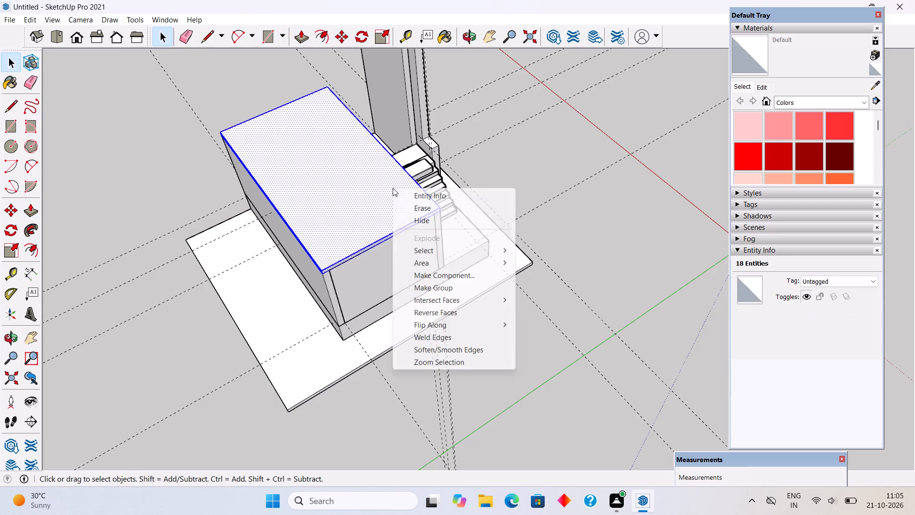
{"action": "left_click", "coordinate": [424, 286]}
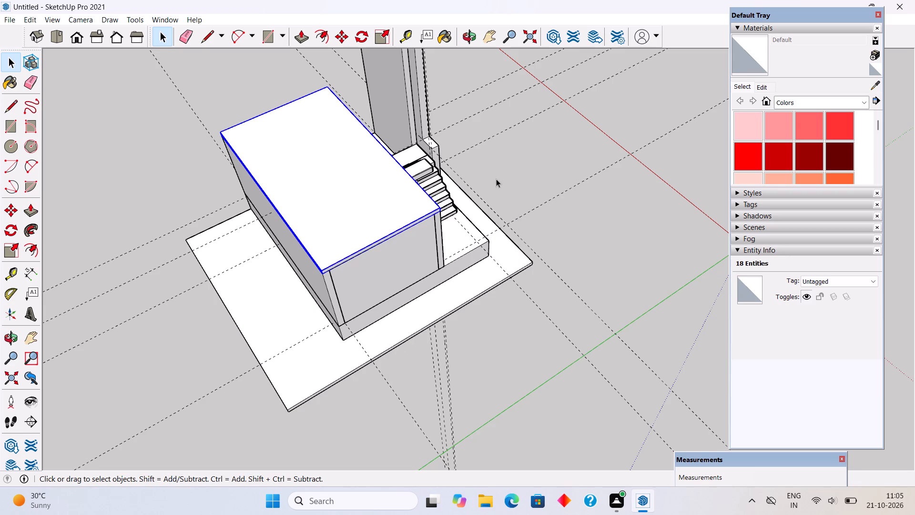
{"action": "left_click", "coordinate": [498, 176]}
Inside the roof slab's group, draw a 6" vertical line across its door-side edge face at the top of the stairs.
{"action": "scroll", "coordinate": [500, 179], "scroll_direction": "down", "scroll_amount": 6}
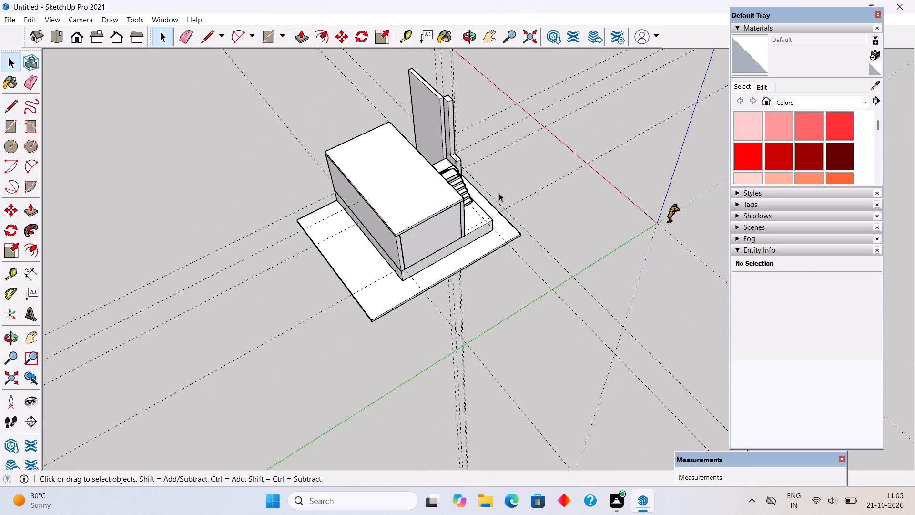
{"action": "middle_click_drag", "start_coordinate": [467, 198], "coordinate": [199, 129]}
{"action": "scroll", "coordinate": [529, 170], "scroll_direction": "up", "scroll_amount": 11}
{"action": "scroll", "coordinate": [470, 174], "scroll_direction": "up", "scroll_amount": 8}
{"action": "middle_click_drag", "start_coordinate": [460, 164], "coordinate": [397, 139]}
{"action": "triple_click", "coordinate": [389, 144]}
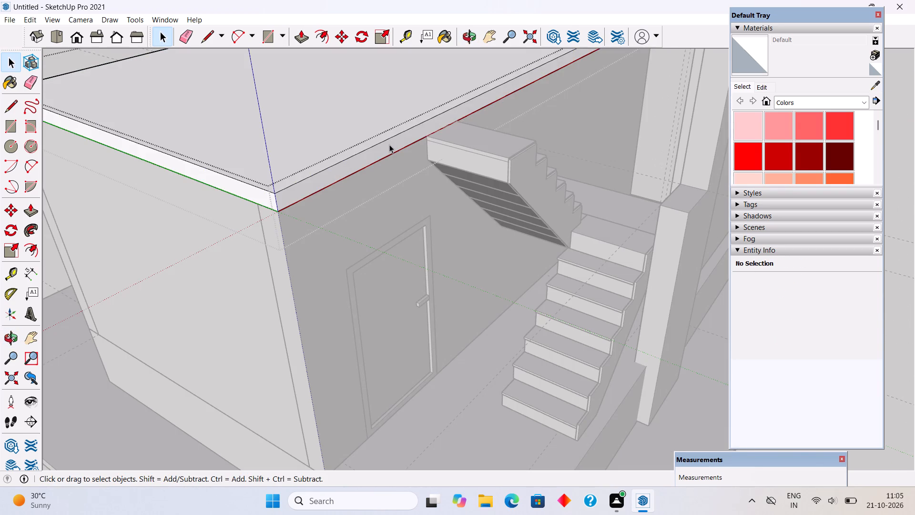
{"action": "key", "text": "l"}
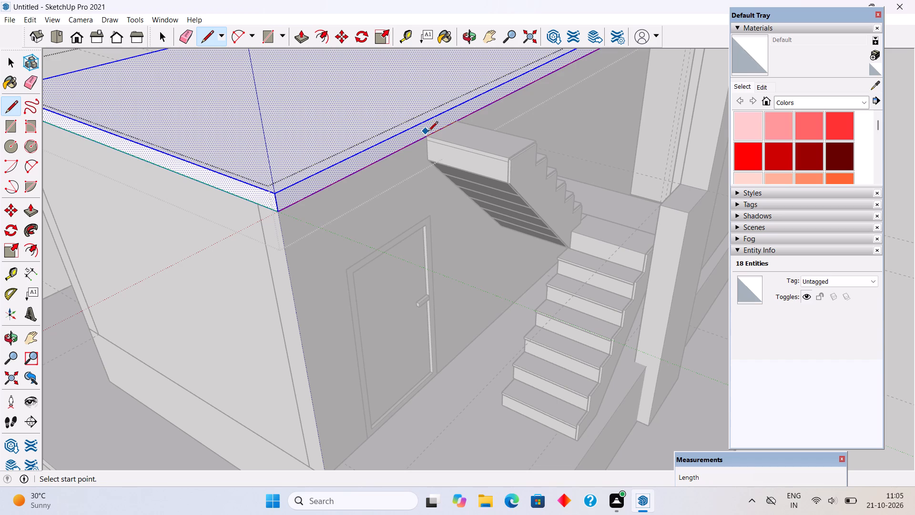
{"action": "left_click", "coordinate": [429, 135]}
{"action": "left_click", "coordinate": [428, 121]}
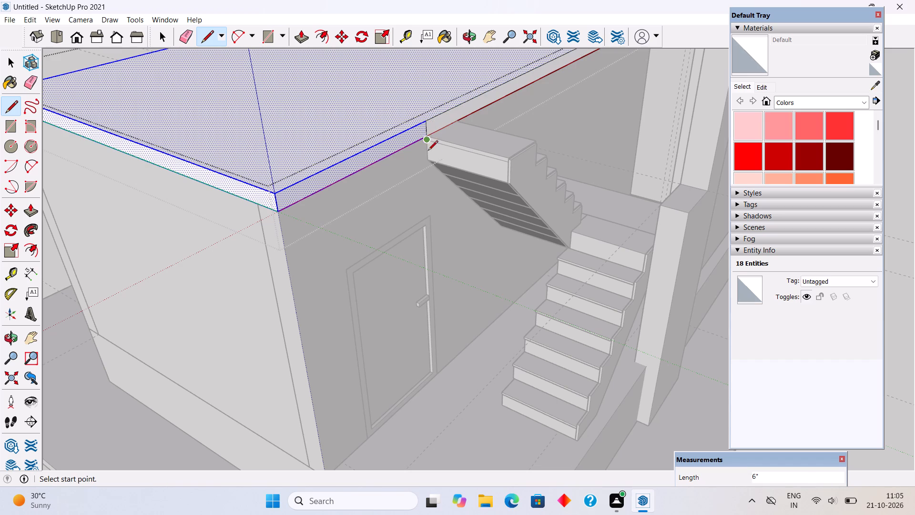
Push/pull the slab edge section above the door outward 7' 1" to form a canopy over the entrance.
{"action": "key", "text": "p"}
{"action": "left_click", "coordinate": [380, 152]}
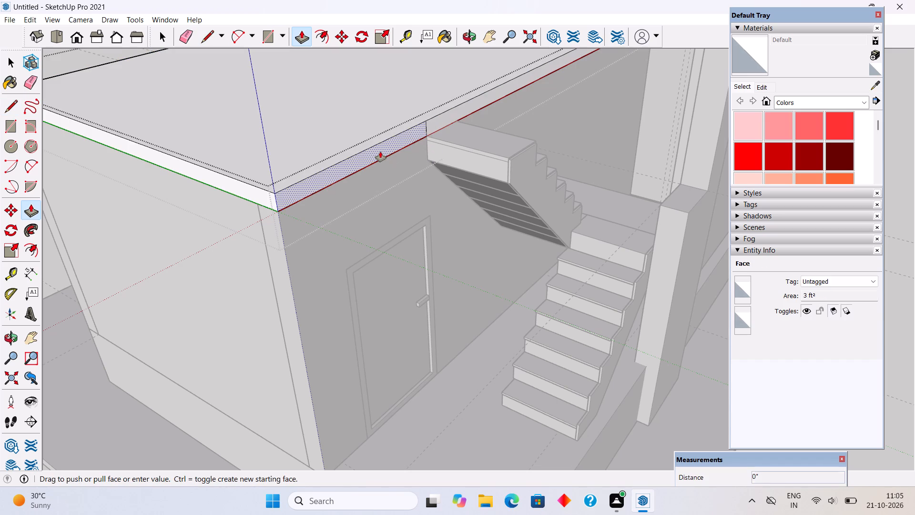
{"action": "left_click", "coordinate": [676, 298]}
{"action": "middle_click_drag", "start_coordinate": [630, 282], "coordinate": [526, 268]}
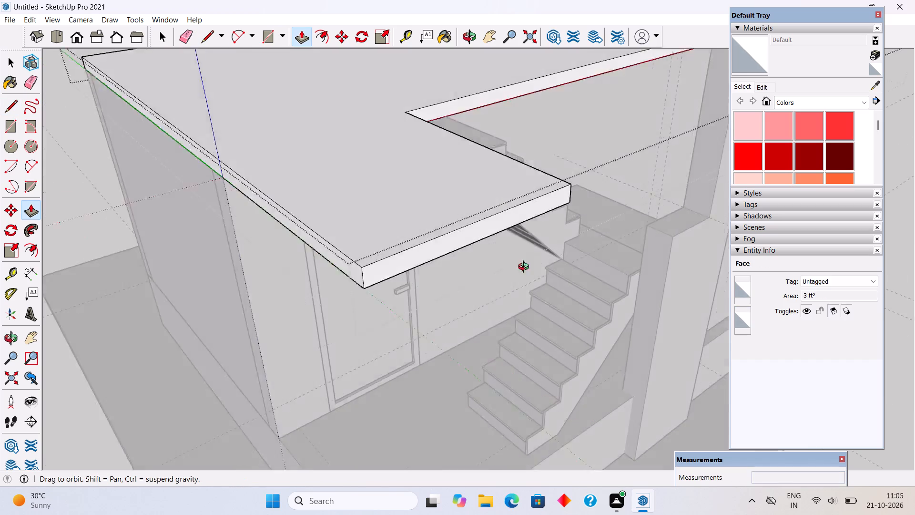
{"action": "middle_click_drag", "start_coordinate": [526, 268], "coordinate": [327, 280]}
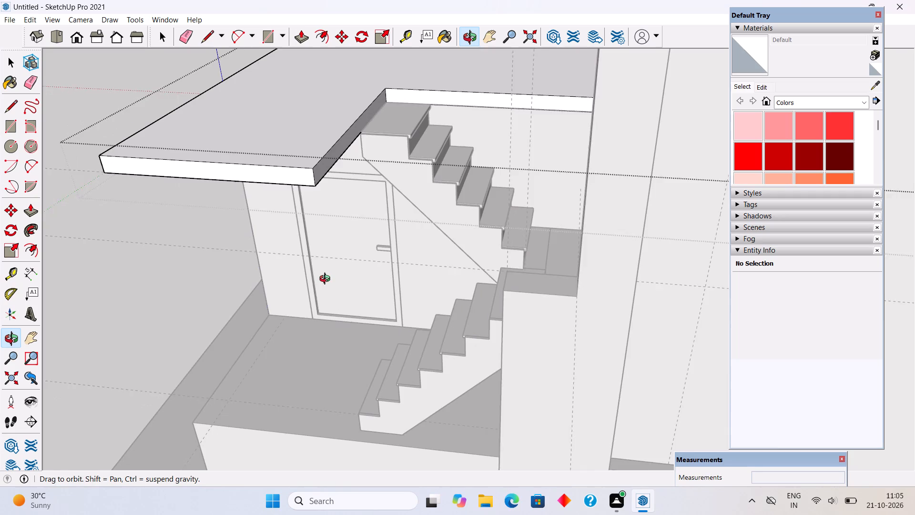
{"action": "middle_click_drag", "start_coordinate": [327, 280], "coordinate": [320, 286]}
{"action": "middle_click_drag", "start_coordinate": [612, 184], "coordinate": [806, 245]}
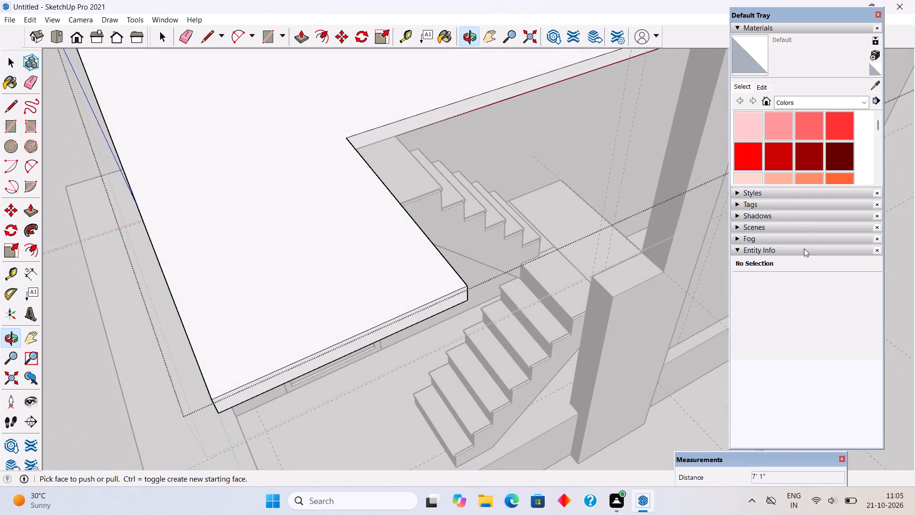
{"action": "scroll", "coordinate": [799, 255], "scroll_direction": "down", "scroll_amount": 3}
{"action": "key", "text": "space"}
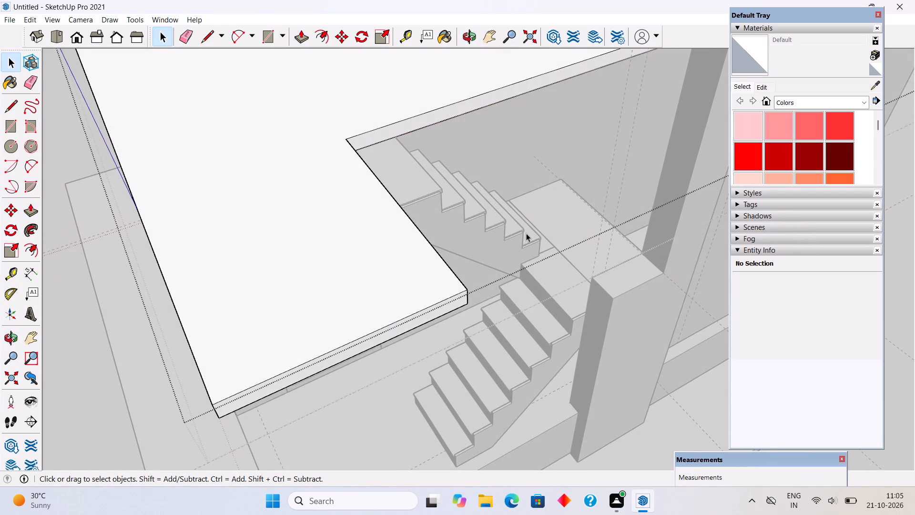
Place a vertical guide 14' 6" from the door wall's outer vertical edge, through the stair landing's corner at the wall.
{"action": "key", "text": "t"}
{"action": "scroll", "coordinate": [535, 220], "scroll_direction": "down", "scroll_amount": 7}
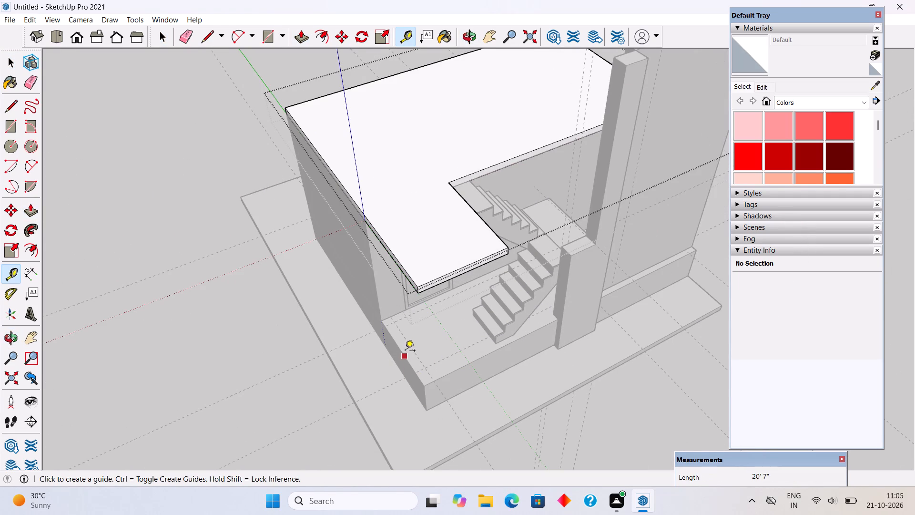
{"action": "left_click", "coordinate": [378, 290]}
{"action": "scroll", "coordinate": [582, 196], "scroll_direction": "up", "scroll_amount": 5}
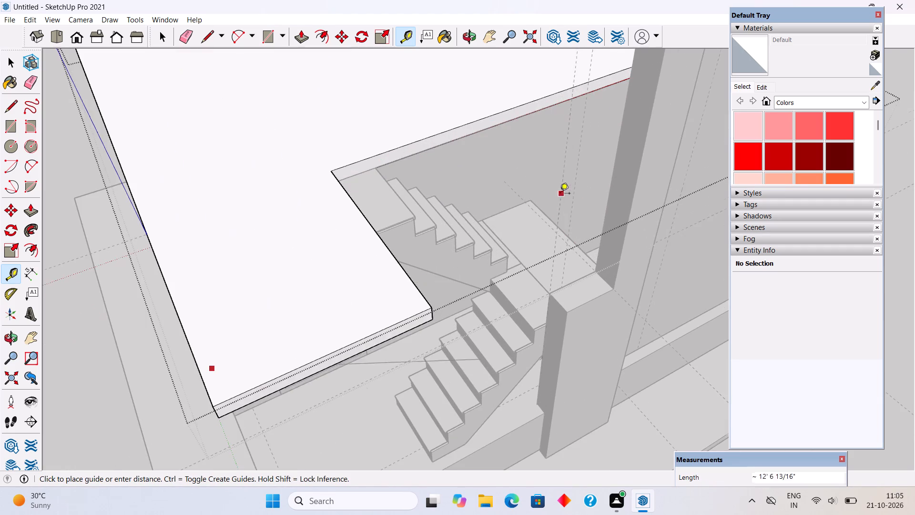
{"action": "scroll", "coordinate": [547, 198], "scroll_direction": "up", "scroll_amount": 3}
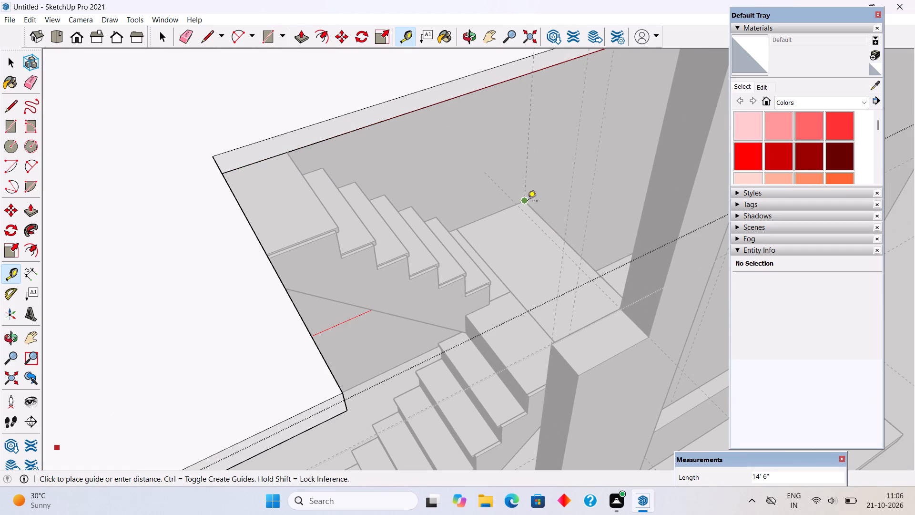
{"action": "left_click", "coordinate": [528, 202]}
{"action": "scroll", "coordinate": [525, 203], "scroll_direction": "down", "scroll_amount": 4}
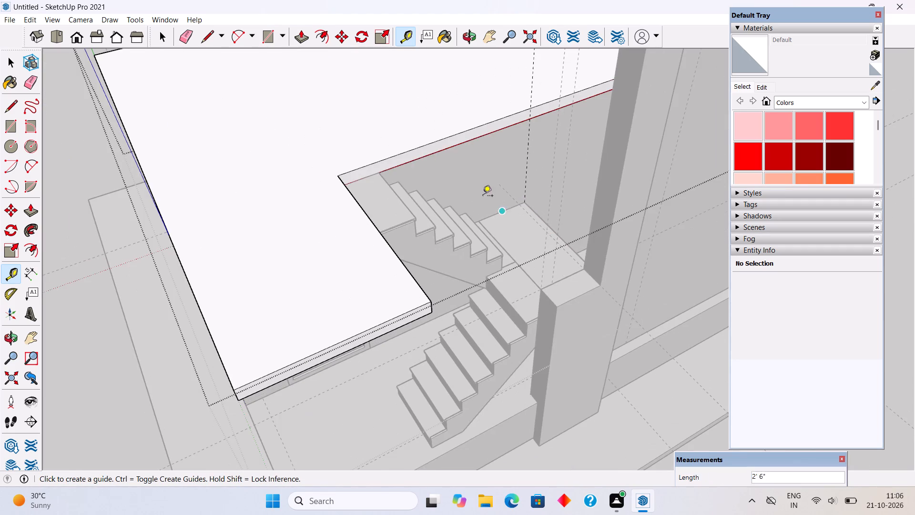
{"action": "scroll", "coordinate": [467, 194], "scroll_direction": "down", "scroll_amount": 3}
{"action": "key", "text": "space"}
Draw a 6" vertical line across the roof slab's edge face along the guide at the landing corner.
{"action": "scroll", "coordinate": [546, 114], "scroll_direction": "up", "scroll_amount": 4}
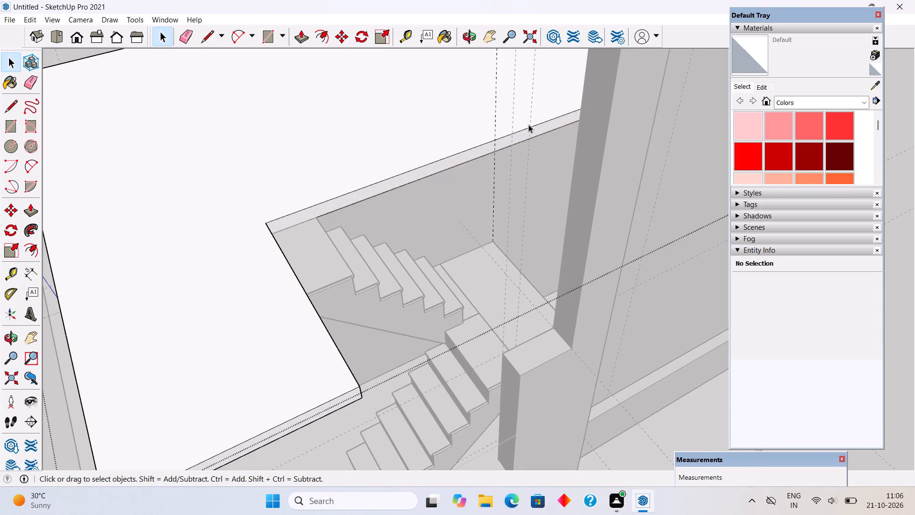
{"action": "scroll", "coordinate": [531, 134], "scroll_direction": "up", "scroll_amount": 2}
{"action": "middle_click_drag", "start_coordinate": [539, 159], "coordinate": [599, 187]}
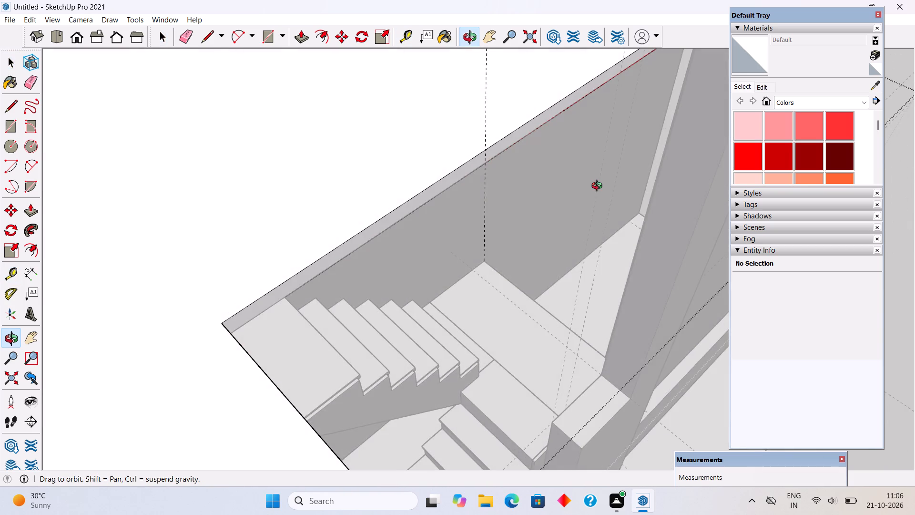
{"action": "middle_click_drag", "start_coordinate": [599, 187], "coordinate": [661, 189]}
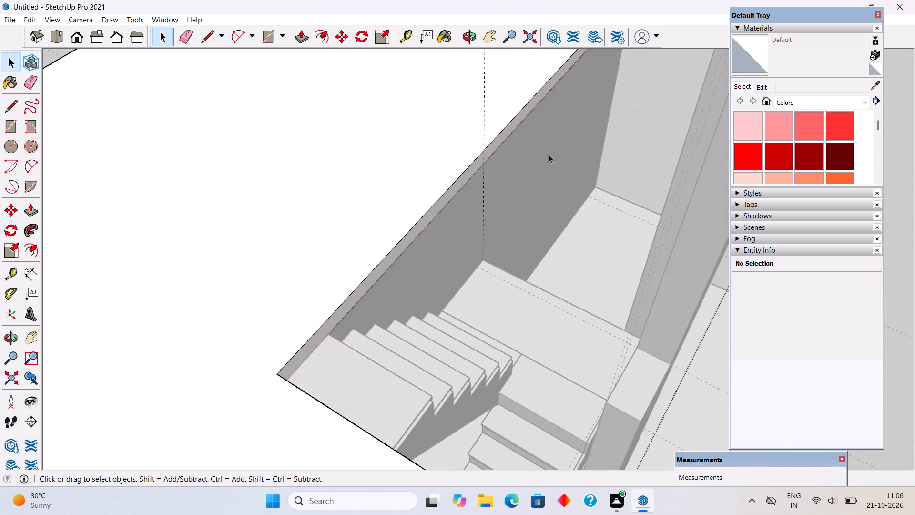
{"action": "scroll", "coordinate": [486, 170], "scroll_direction": "up", "scroll_amount": 10}
{"action": "key", "text": "l"}
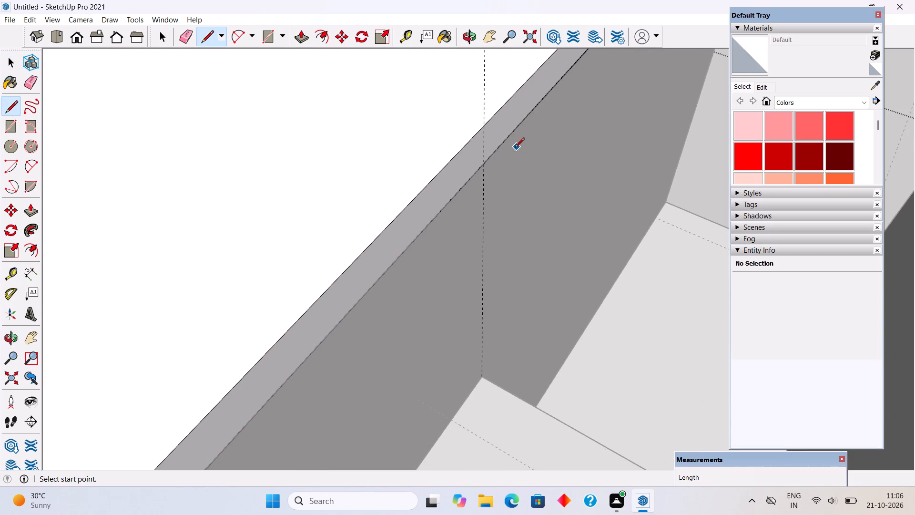
{"action": "left_click", "coordinate": [485, 165]}
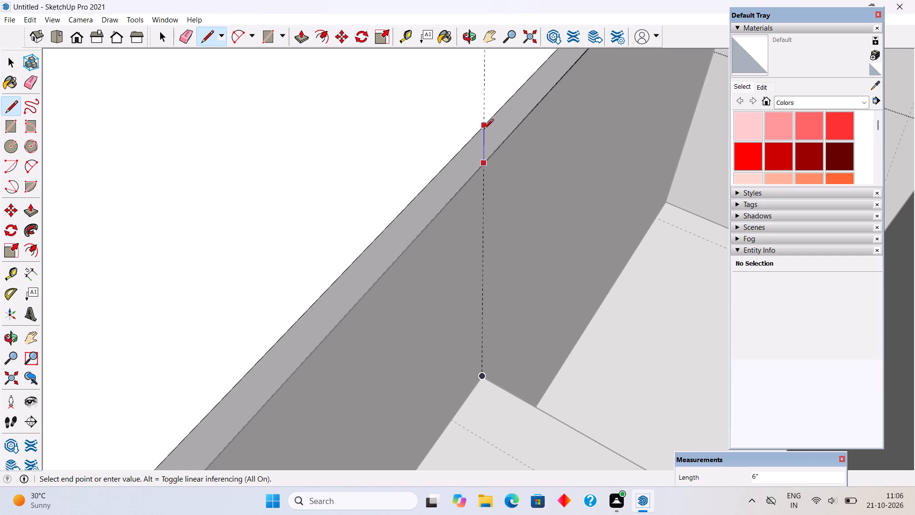
{"action": "left_click", "coordinate": [486, 123]}
{"action": "key", "text": "space"}
Draw a 9" by about 5' 4" rectangle on the plinth, closing the far-end gap between the tall front wall and the room wall.
{"action": "scroll", "coordinate": [490, 135], "scroll_direction": "down", "scroll_amount": 4}
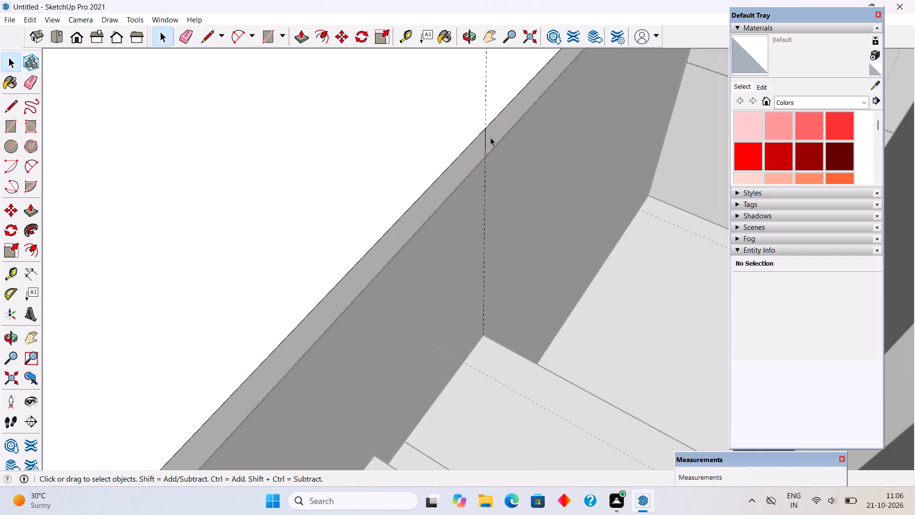
{"action": "scroll", "coordinate": [490, 137], "scroll_direction": "down", "scroll_amount": 15}
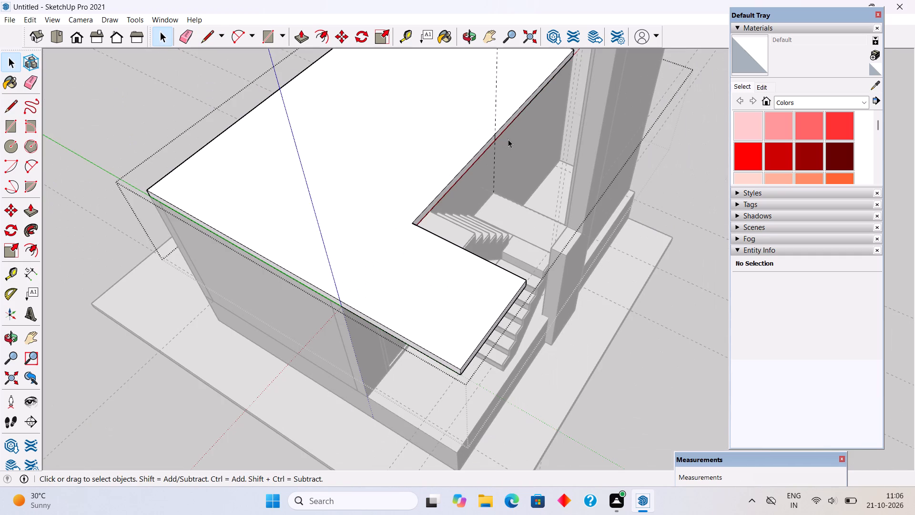
{"action": "scroll", "coordinate": [508, 144], "scroll_direction": "down", "scroll_amount": 11}
{"action": "middle_click_drag", "start_coordinate": [541, 139], "coordinate": [435, 129]}
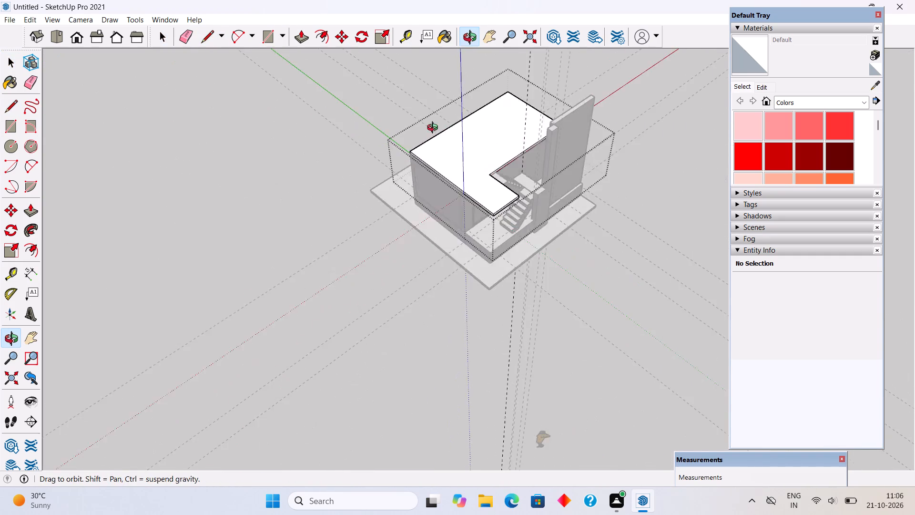
{"action": "middle_click_drag", "start_coordinate": [435, 129], "coordinate": [364, 123]}
{"action": "middle_click_drag", "start_coordinate": [680, 147], "coordinate": [414, 127]}
{"action": "scroll", "coordinate": [414, 127], "scroll_direction": "down", "scroll_amount": 4}
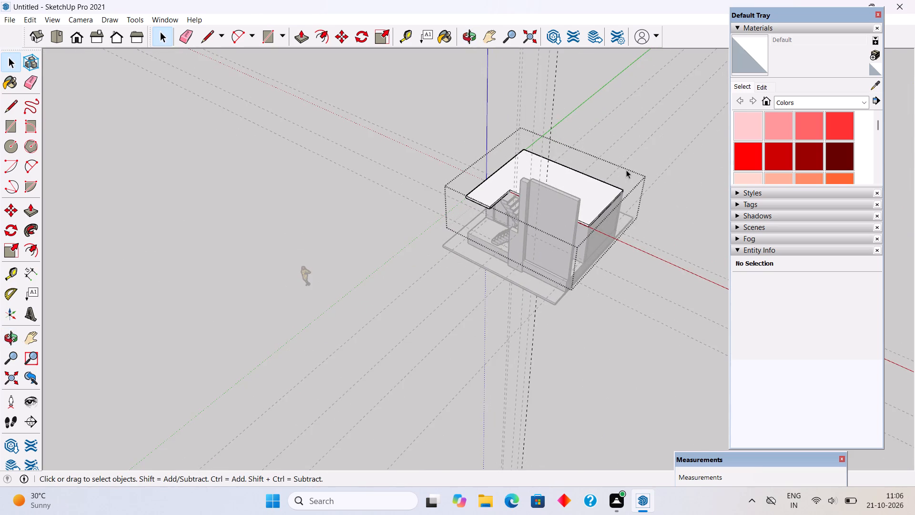
{"action": "scroll", "coordinate": [612, 184], "scroll_direction": "up", "scroll_amount": 5}
{"action": "scroll", "coordinate": [597, 224], "scroll_direction": "up", "scroll_amount": 10}
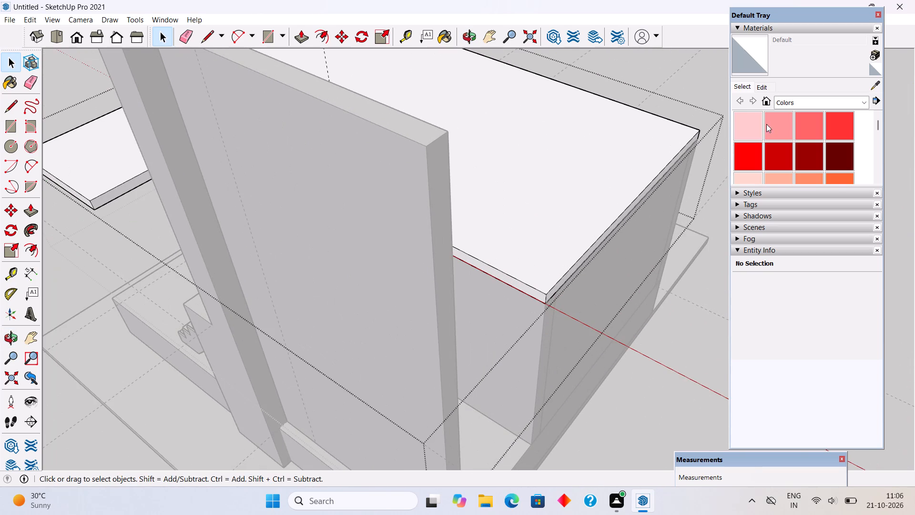
{"action": "middle_click_drag", "start_coordinate": [501, 315], "coordinate": [338, 284]}
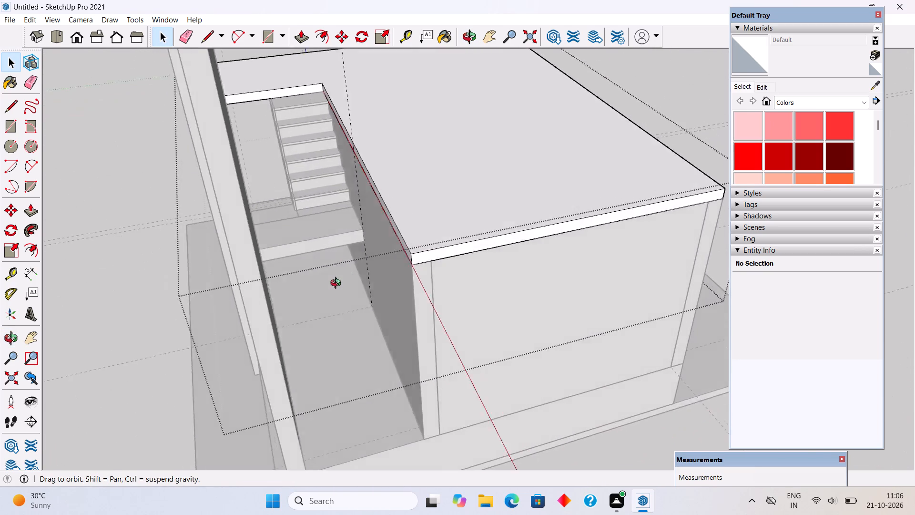
{"action": "middle_click_drag", "start_coordinate": [338, 284], "coordinate": [312, 304]}
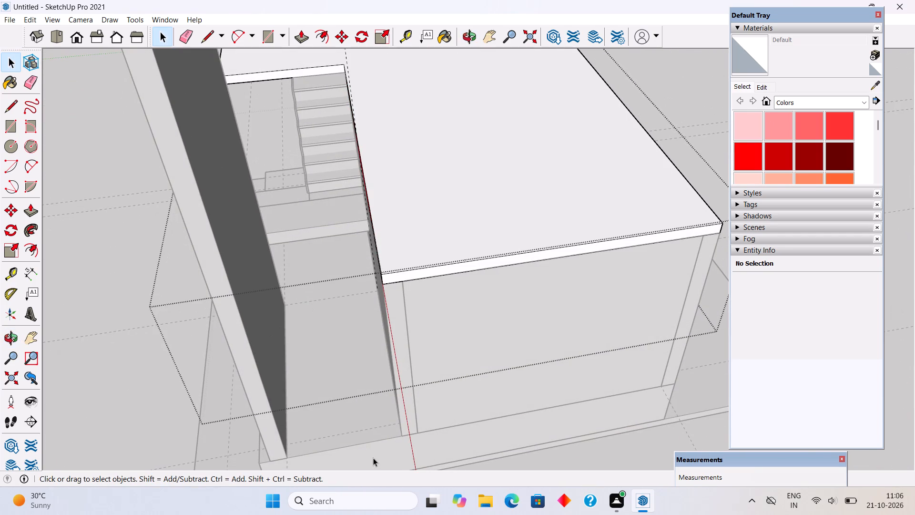
{"action": "scroll", "coordinate": [343, 341], "scroll_direction": "down", "scroll_amount": 2}
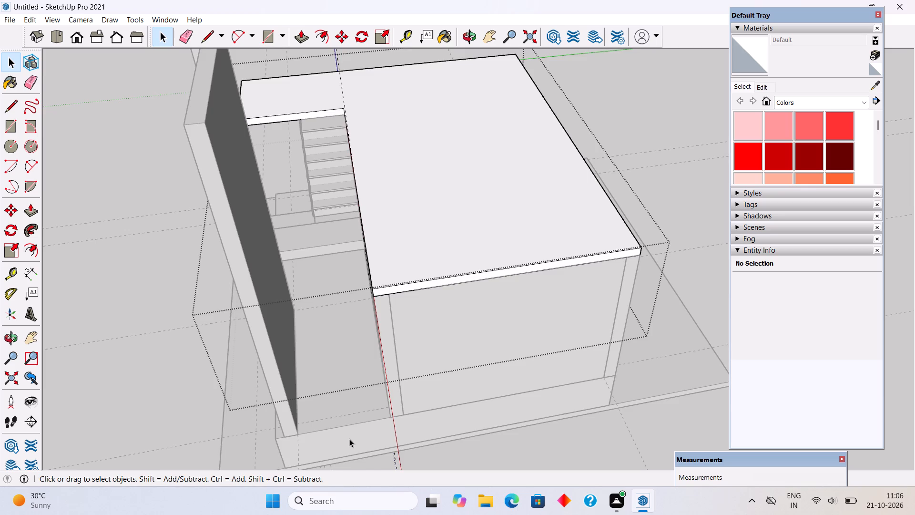
{"action": "scroll", "coordinate": [349, 439], "scroll_direction": "up", "scroll_amount": 7}
{"action": "key", "text": "r"}
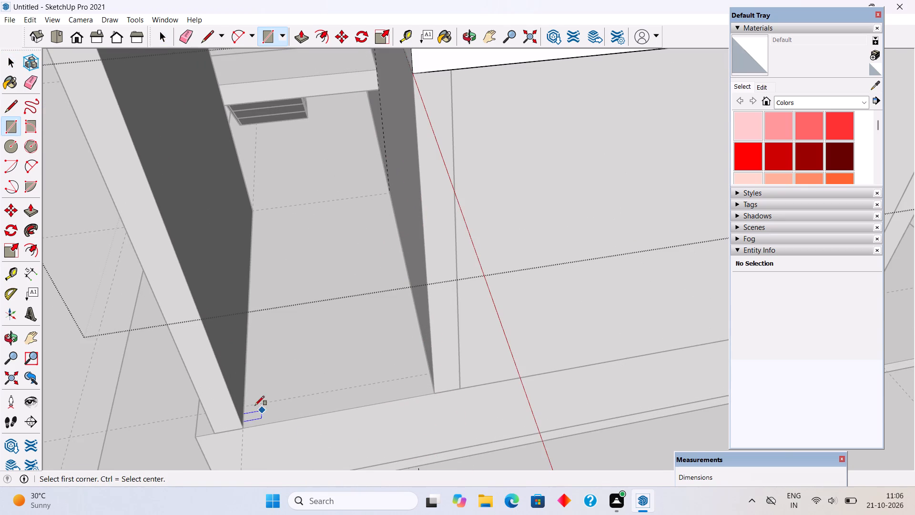
{"action": "left_click", "coordinate": [245, 404]}
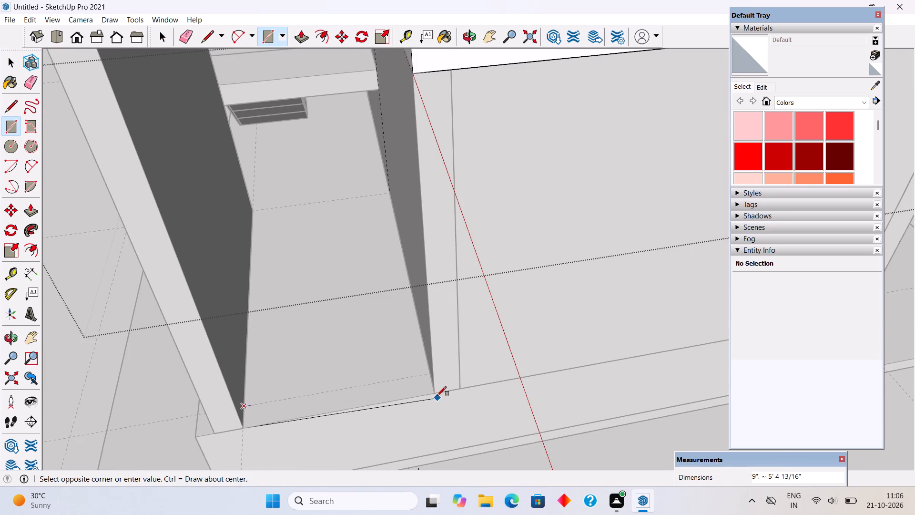
{"action": "left_click", "coordinate": [436, 392]}
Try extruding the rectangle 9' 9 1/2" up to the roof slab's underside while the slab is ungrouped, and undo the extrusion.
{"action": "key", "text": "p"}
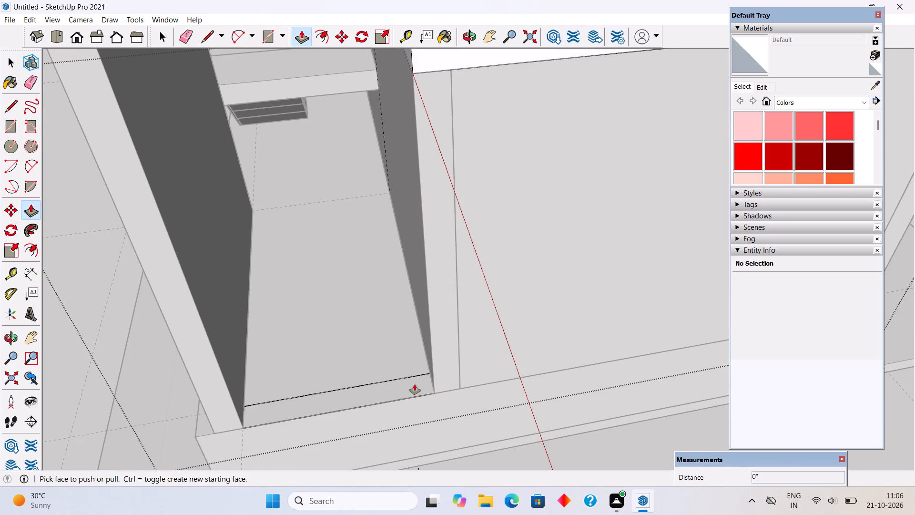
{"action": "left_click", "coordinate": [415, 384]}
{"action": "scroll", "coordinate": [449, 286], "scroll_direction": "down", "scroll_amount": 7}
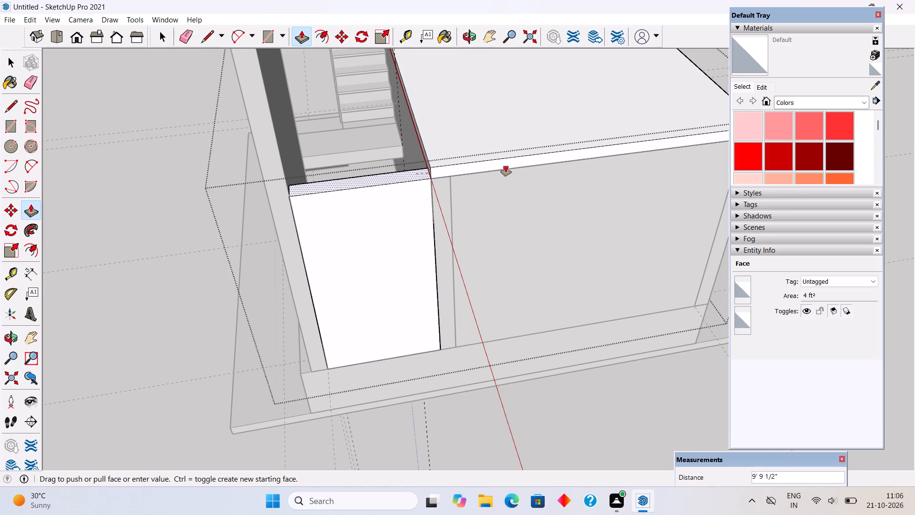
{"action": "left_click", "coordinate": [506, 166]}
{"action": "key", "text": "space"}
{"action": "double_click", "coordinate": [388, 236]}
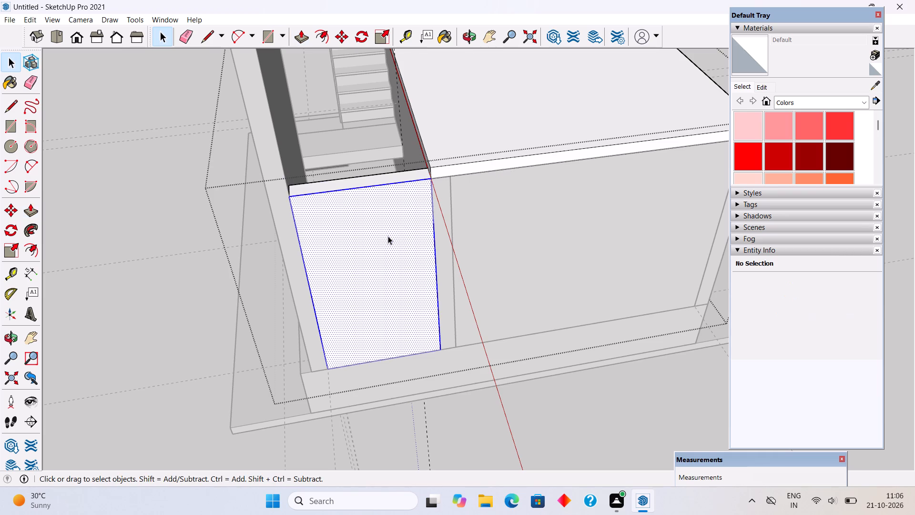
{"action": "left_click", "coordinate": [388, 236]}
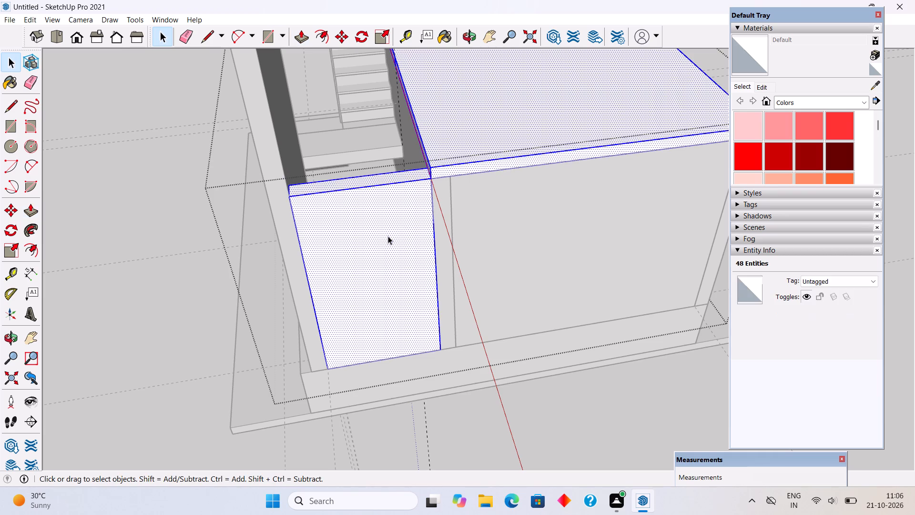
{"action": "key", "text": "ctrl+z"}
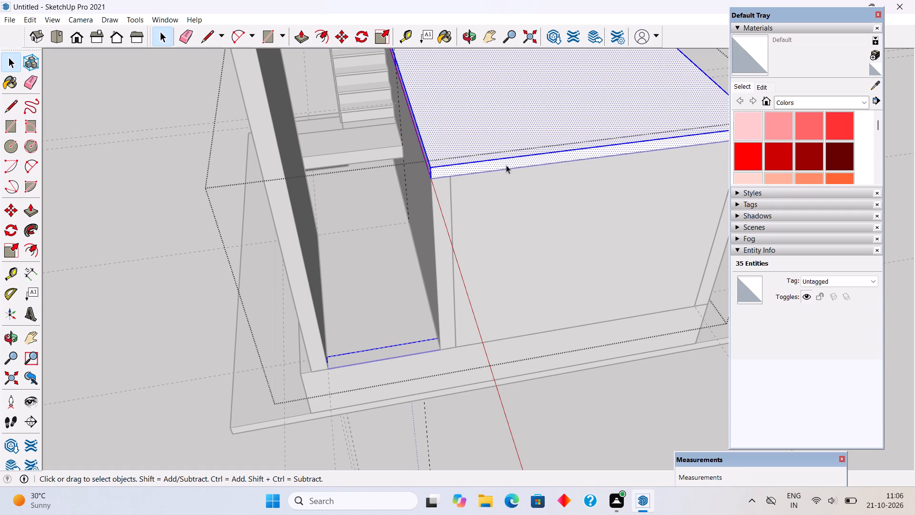
Make the roof slab's connected geometry a separate group.
{"action": "triple_click", "coordinate": [508, 145]}
{"action": "left_click", "coordinate": [508, 145]}
{"action": "right_click", "coordinate": [508, 145]}
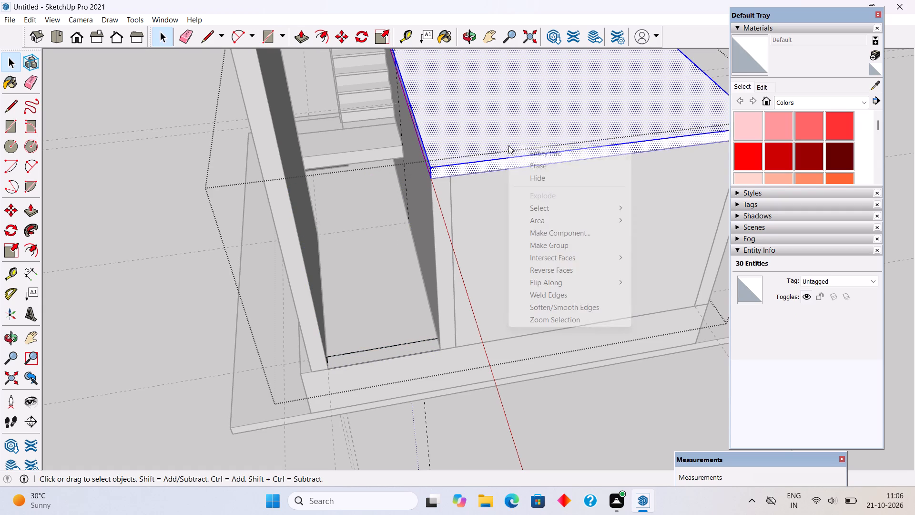
{"action": "left_click", "coordinate": [550, 248]}
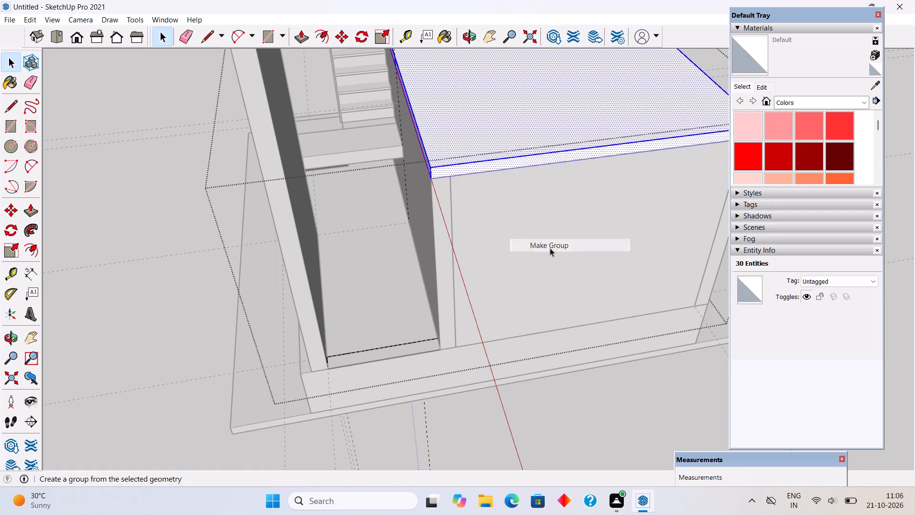
Push/pull the 9" rectangle up 9' 9 1/2" to the roof slab's underside to form the end wall.
{"action": "scroll", "coordinate": [406, 349], "scroll_direction": "up", "scroll_amount": 4}
{"action": "left_click", "coordinate": [406, 349]}
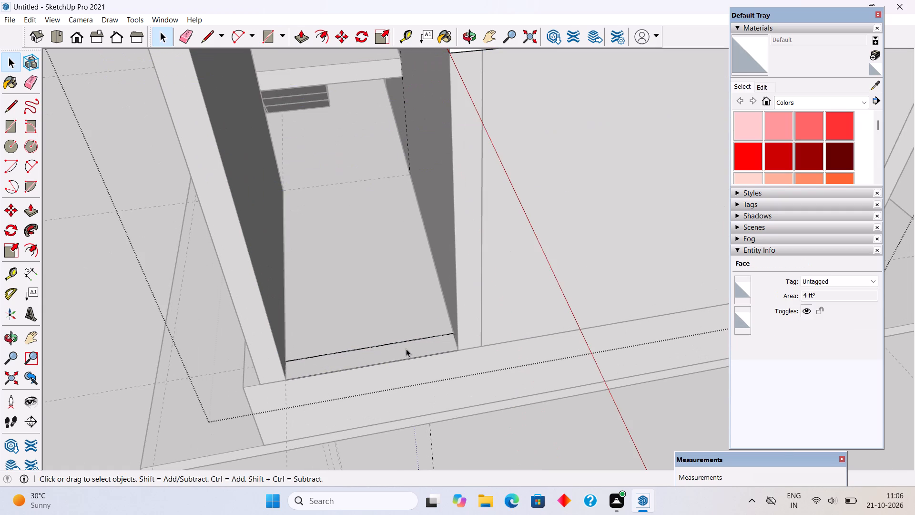
{"action": "key", "text": "p"}
{"action": "left_click", "coordinate": [404, 346]}
{"action": "scroll", "coordinate": [424, 237], "scroll_direction": "down", "scroll_amount": 7}
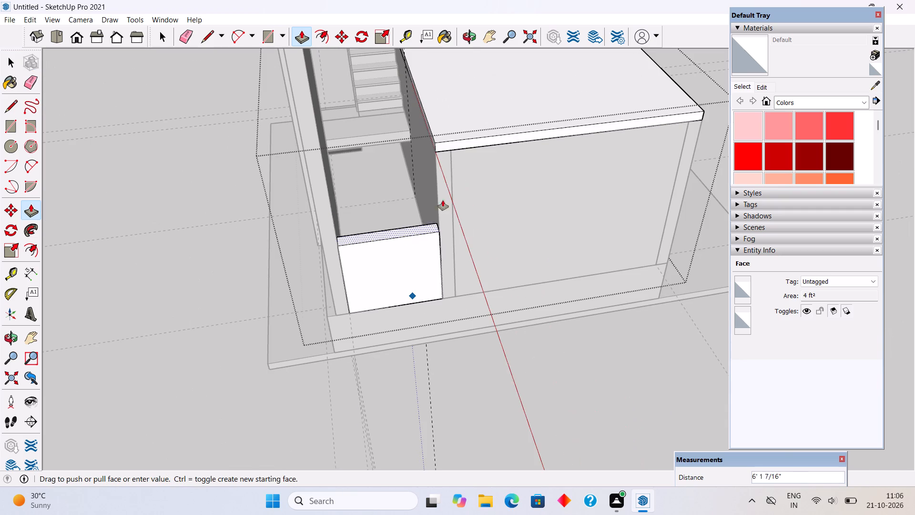
{"action": "left_click", "coordinate": [481, 144]}
Make the new end wall between the tall front wall and the room a group, and exit the open group.
{"action": "key", "text": "space"}
{"action": "triple_click", "coordinate": [396, 197]}
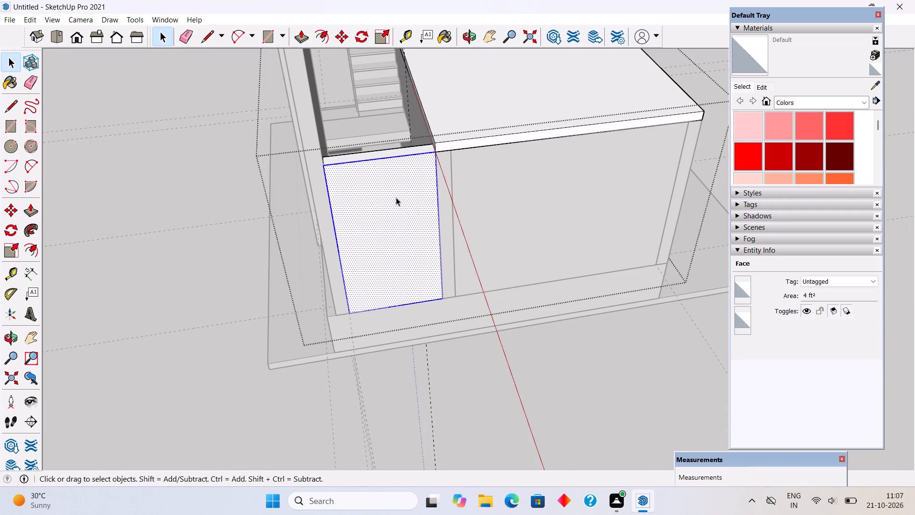
{"action": "right_click", "coordinate": [396, 197]}
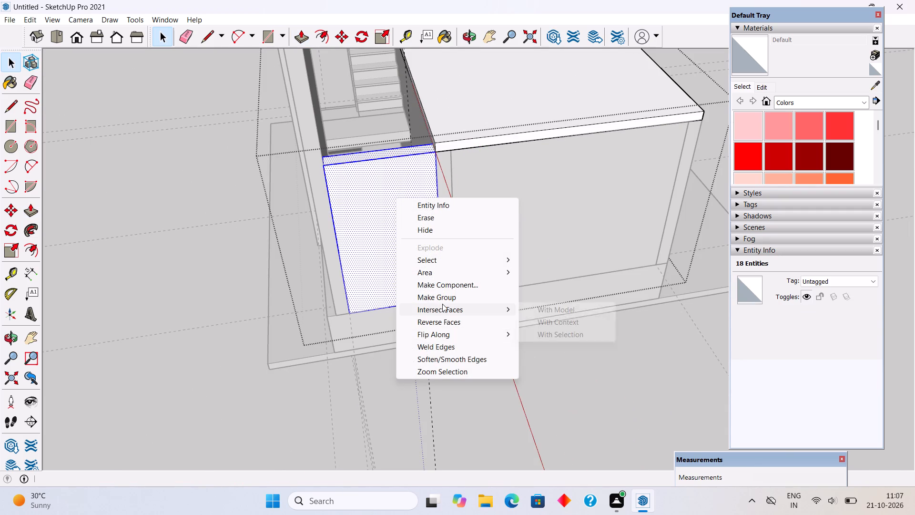
{"action": "left_click", "coordinate": [446, 293]}
{"action": "left_click", "coordinate": [502, 358]}
Inside the roof slab's nested group, push/pull the edge section beyond the stair landing outward 5' 4" to the tall front wall.
{"action": "scroll", "coordinate": [490, 352], "scroll_direction": "down", "scroll_amount": 9}
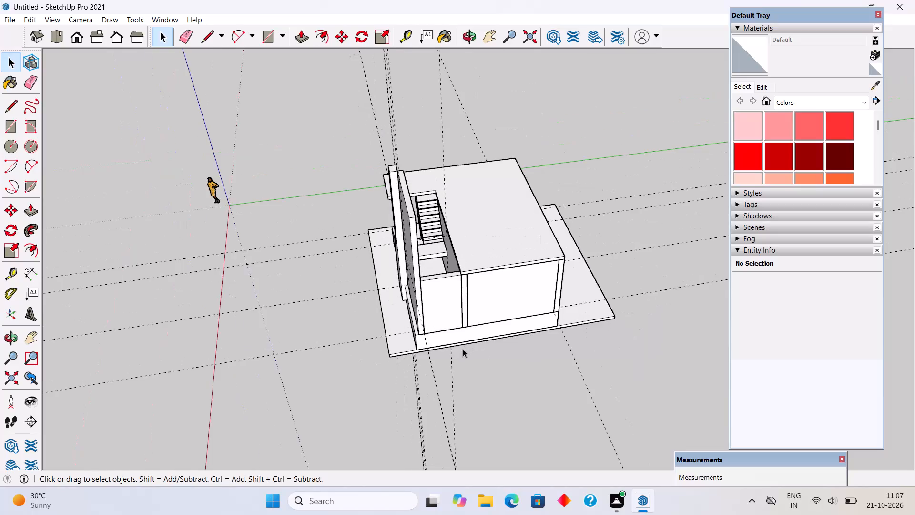
{"action": "middle_click_drag", "start_coordinate": [458, 352], "coordinate": [541, 394]}
{"action": "scroll", "coordinate": [488, 290], "scroll_direction": "up", "scroll_amount": 4}
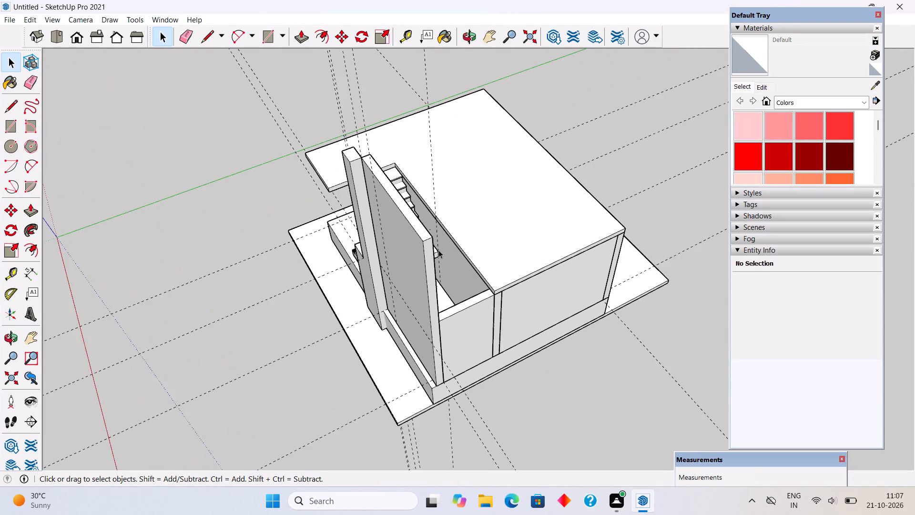
{"action": "scroll", "coordinate": [437, 233], "scroll_direction": "up", "scroll_amount": 10}
{"action": "scroll", "coordinate": [484, 202], "scroll_direction": "up", "scroll_amount": 5}
{"action": "triple_click", "coordinate": [485, 200]}
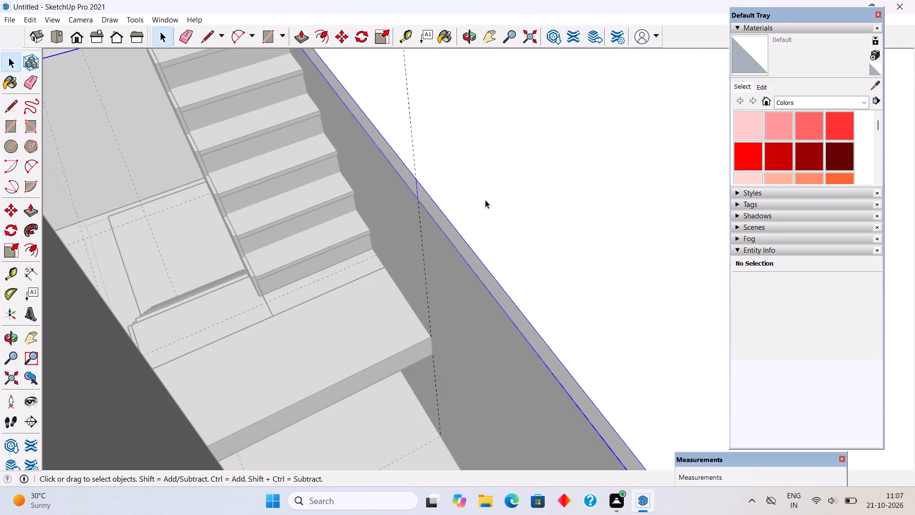
{"action": "left_click", "coordinate": [475, 262]}
{"action": "key", "text": "p"}
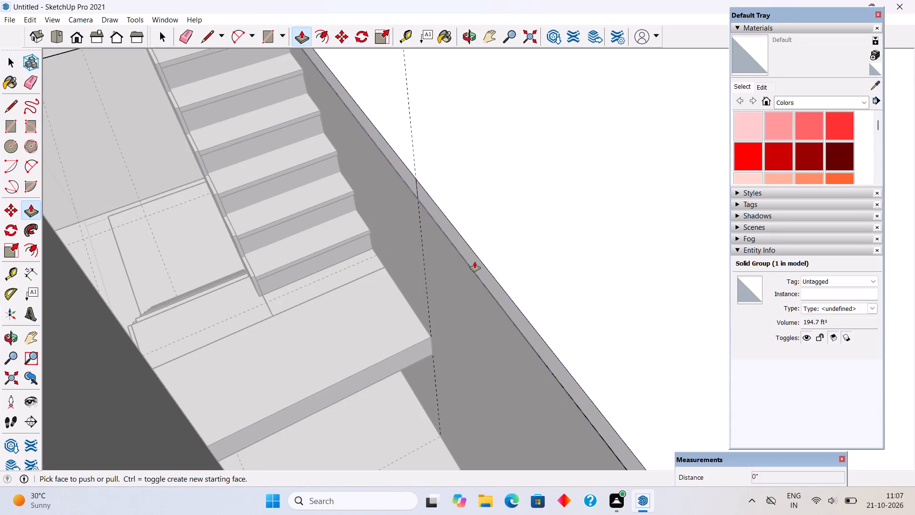
{"action": "left_click", "coordinate": [475, 262]}
{"action": "left_click", "coordinate": [471, 263]}
{"action": "key", "text": "space"}
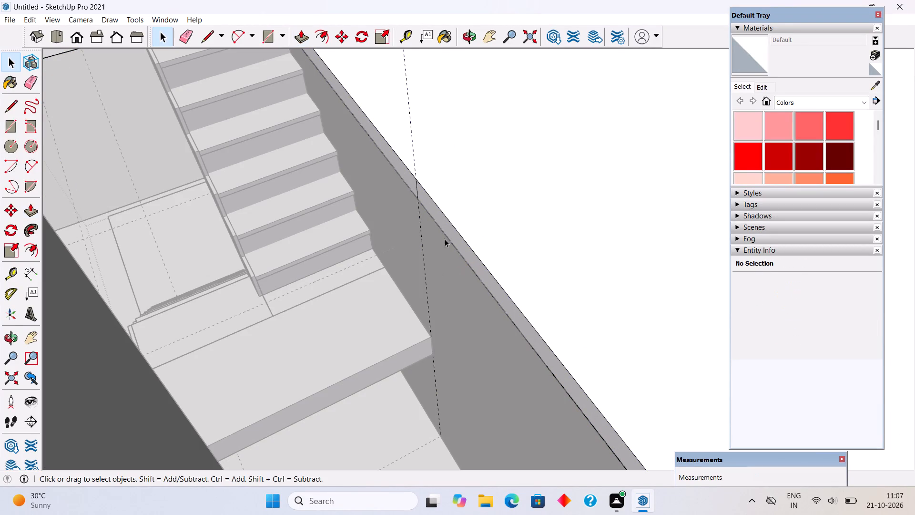
{"action": "triple_click", "coordinate": [485, 203]}
{"action": "left_click", "coordinate": [485, 203]}
{"action": "scroll", "coordinate": [435, 216], "scroll_direction": "up", "scroll_amount": 4}
{"action": "left_click", "coordinate": [435, 216]}
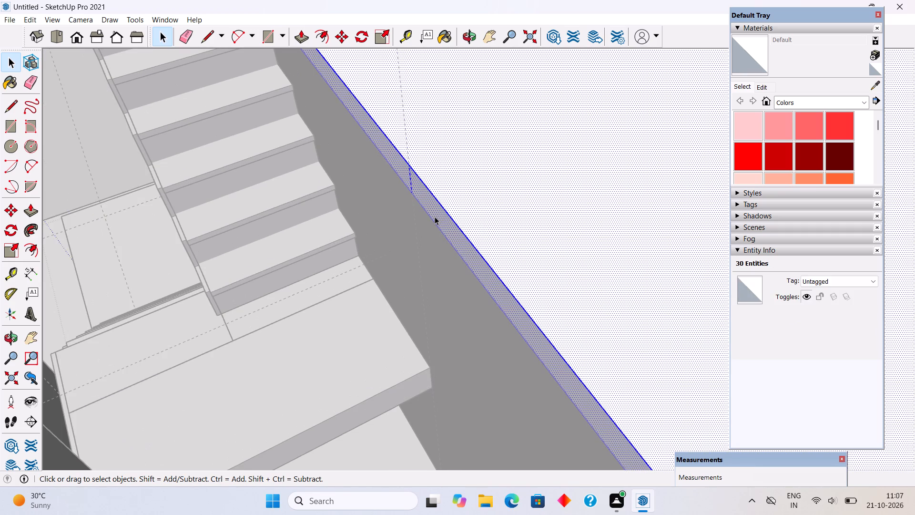
{"action": "key", "text": "p"}
{"action": "left_click", "coordinate": [435, 216]}
{"action": "scroll", "coordinate": [359, 259], "scroll_direction": "down", "scroll_amount": 3}
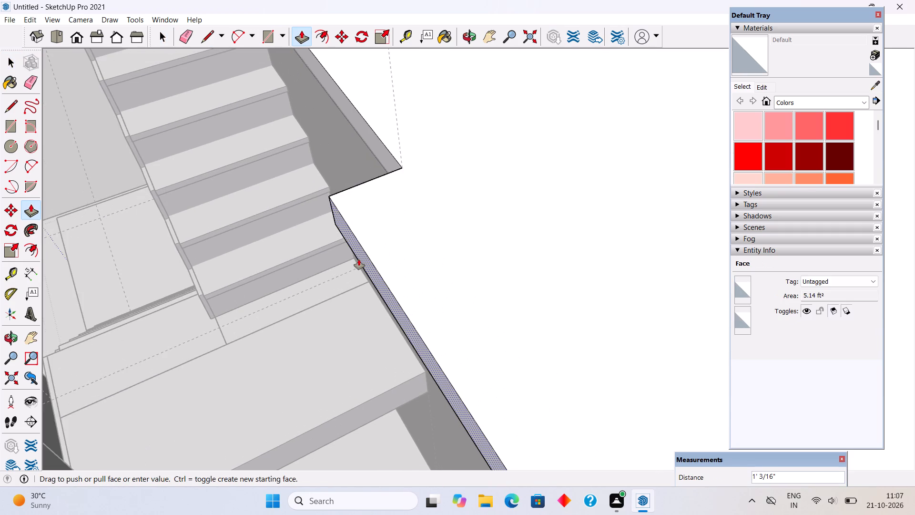
{"action": "scroll", "coordinate": [359, 259], "scroll_direction": "down", "scroll_amount": 14}
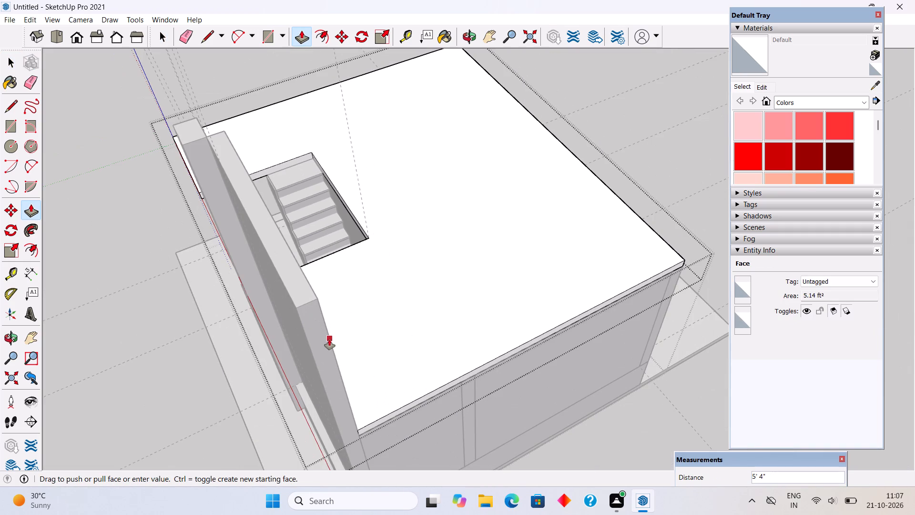
{"action": "left_click", "coordinate": [332, 348]}
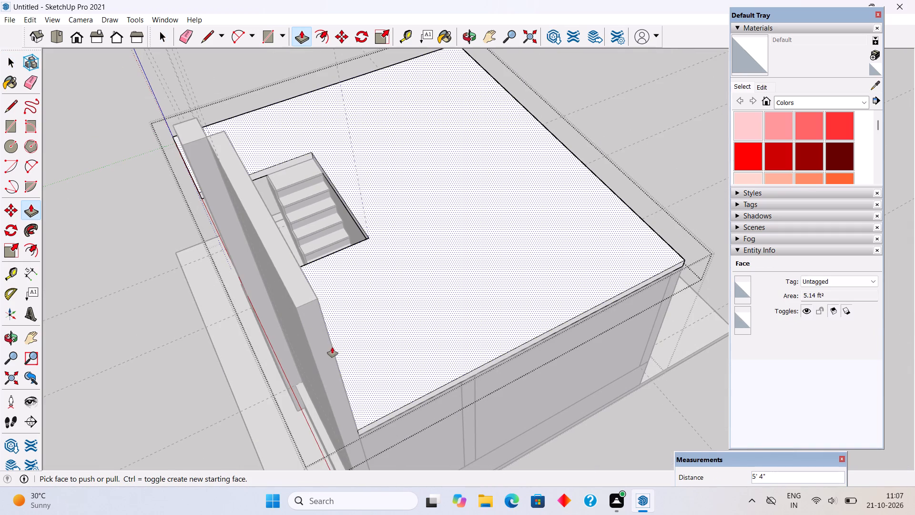
{"action": "key", "text": "space"}
Exit the roof slab's nested group and the group that contains it.
{"action": "scroll", "coordinate": [332, 347], "scroll_direction": "down", "scroll_amount": 15}
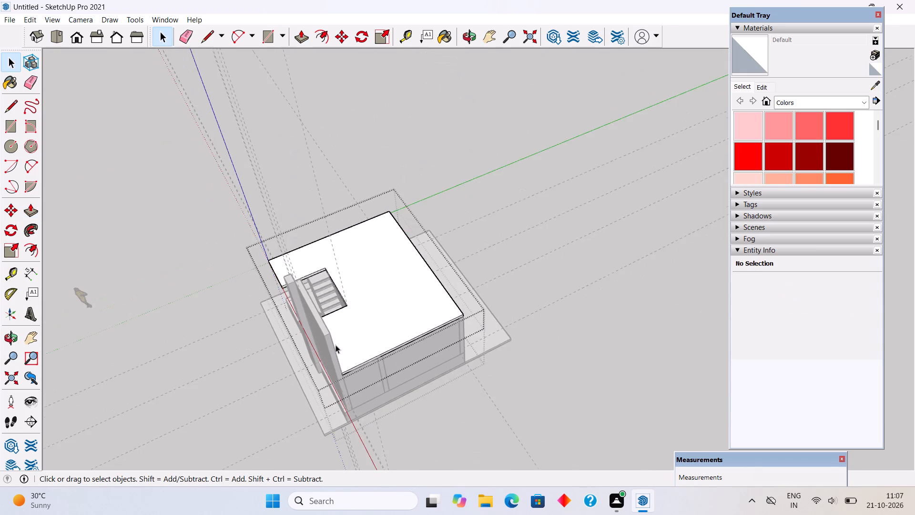
{"action": "scroll", "coordinate": [336, 345], "scroll_direction": "down", "scroll_amount": 3}
{"action": "scroll", "coordinate": [336, 345], "scroll_direction": "up", "scroll_amount": 1}
{"action": "scroll", "coordinate": [336, 345], "scroll_direction": "down", "scroll_amount": 1}
{"action": "left_click", "coordinate": [516, 324]}
{"action": "middle_click_drag", "start_coordinate": [466, 411], "coordinate": [478, 191]}
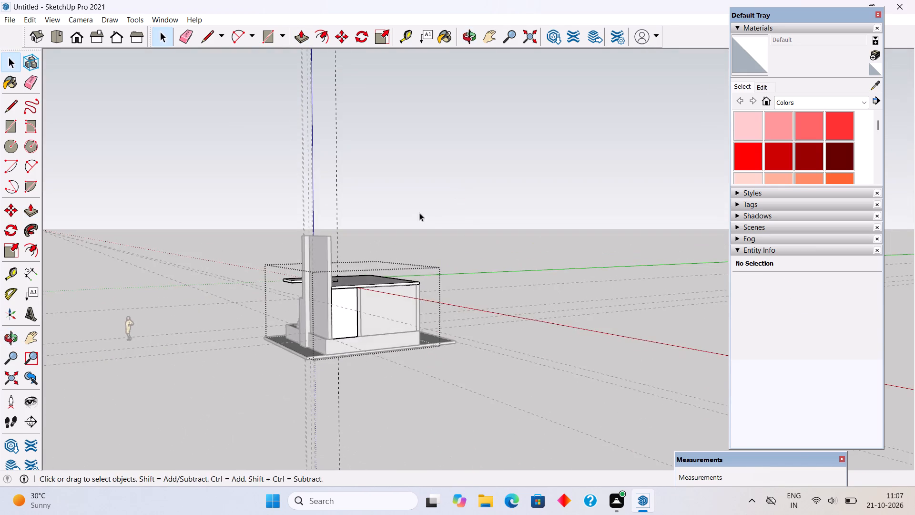
{"action": "middle_click_drag", "start_coordinate": [376, 351], "coordinate": [580, 370]}
{"action": "left_click", "coordinate": [556, 400]}
Examine the building from above and from several sides, including the roof slab, front wall, column and stair opening.
{"action": "scroll", "coordinate": [429, 326], "scroll_direction": "up", "scroll_amount": 3}
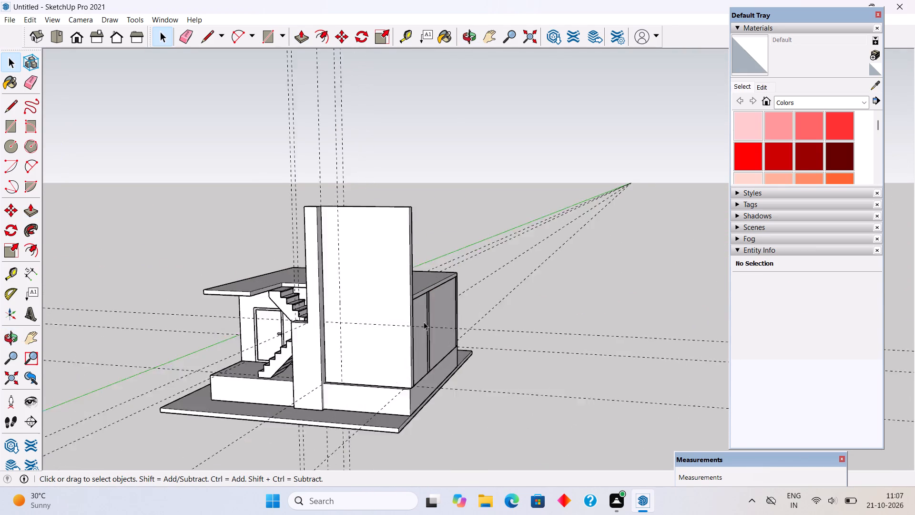
{"action": "scroll", "coordinate": [424, 322], "scroll_direction": "up", "scroll_amount": 19}
{"action": "middle_click_drag", "start_coordinate": [431, 299], "coordinate": [344, 178]}
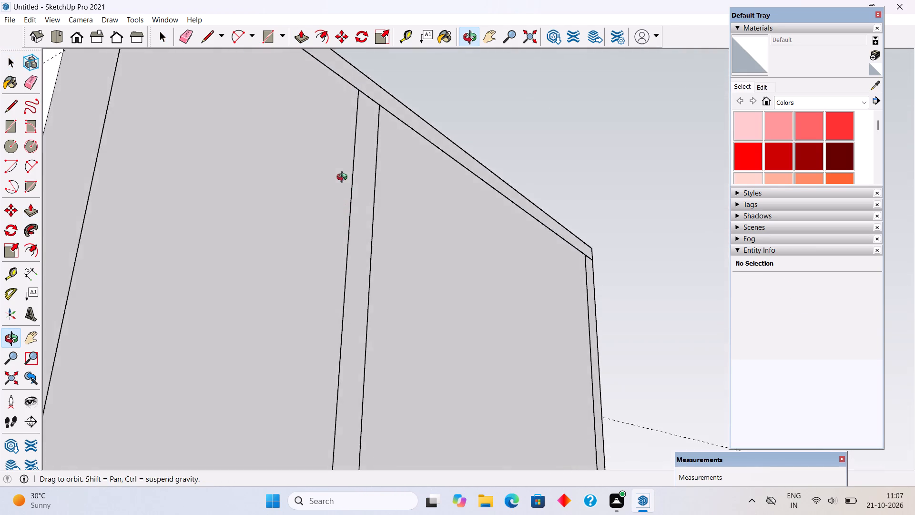
{"action": "middle_click_drag", "start_coordinate": [344, 178], "coordinate": [564, 463]}
{"action": "scroll", "coordinate": [454, 239], "scroll_direction": "down", "scroll_amount": 12}
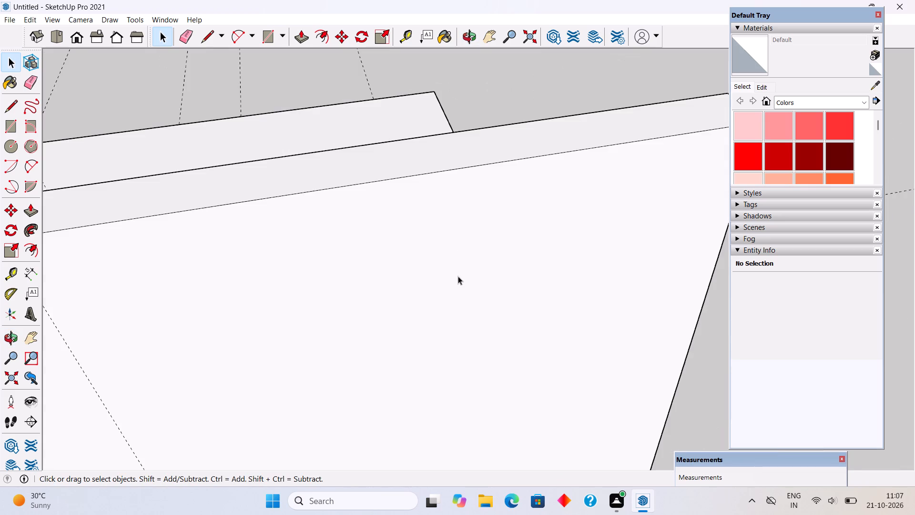
{"action": "scroll", "coordinate": [458, 276], "scroll_direction": "down", "scroll_amount": 8}
{"action": "scroll", "coordinate": [497, 276], "scroll_direction": "down", "scroll_amount": 8}
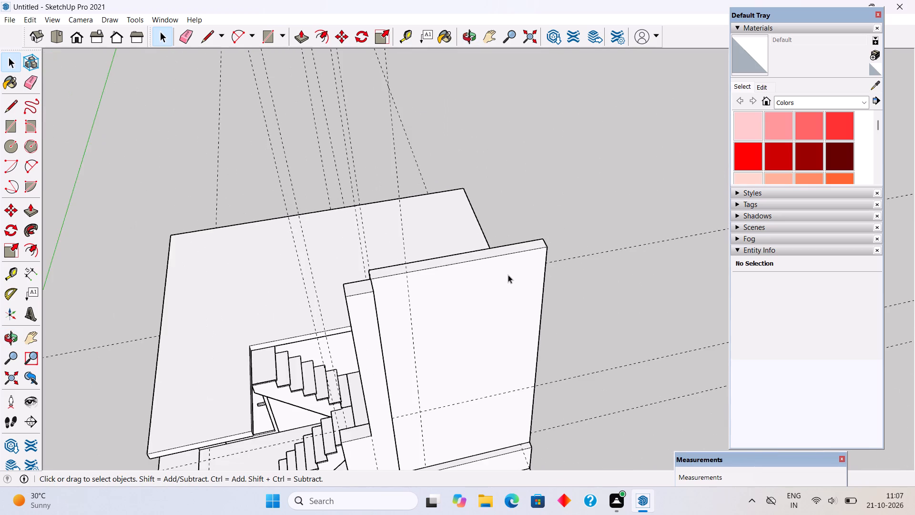
{"action": "scroll", "coordinate": [510, 272], "scroll_direction": "down", "scroll_amount": 4}
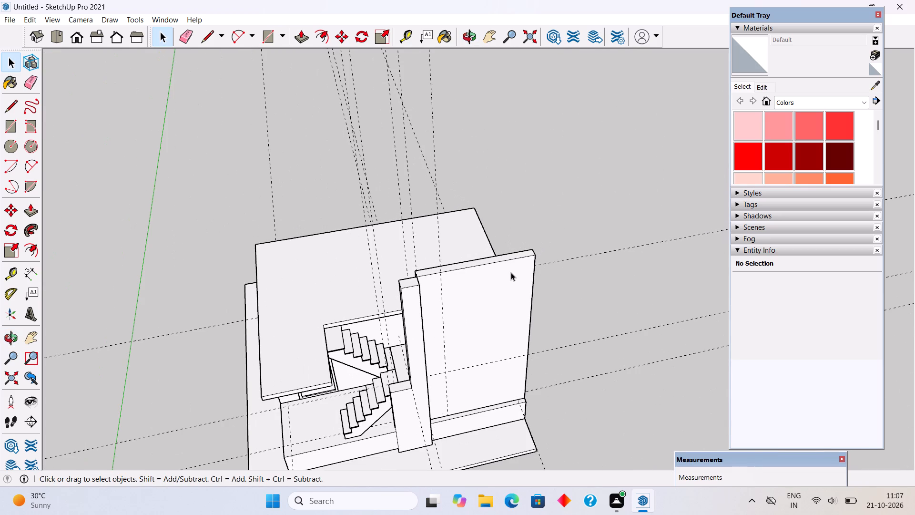
{"action": "scroll", "coordinate": [524, 259], "scroll_direction": "down", "scroll_amount": 4}
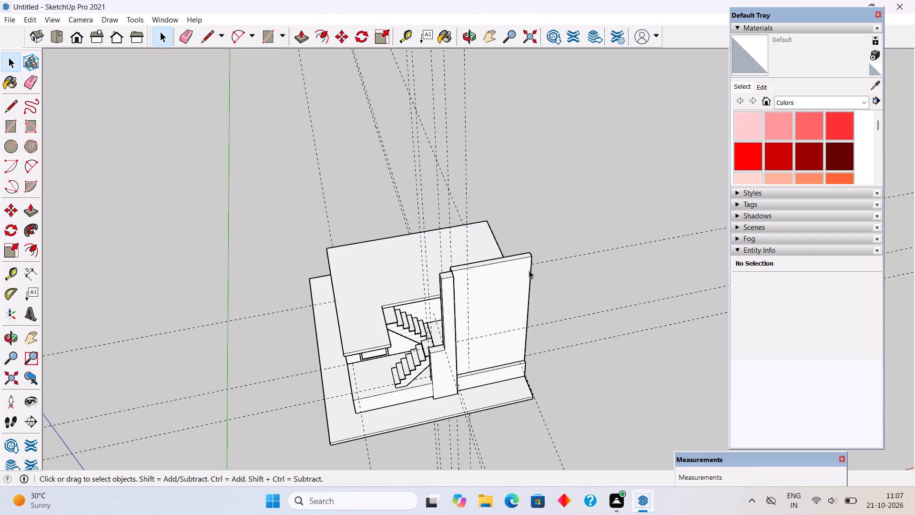
{"action": "scroll", "coordinate": [529, 270], "scroll_direction": "down", "scroll_amount": 3}
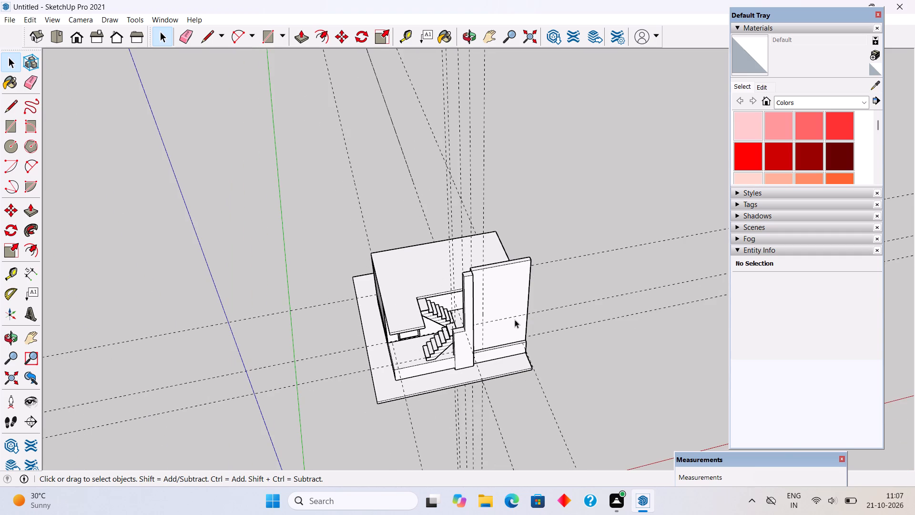
{"action": "middle_click_drag", "start_coordinate": [501, 314], "coordinate": [463, 192]}
{"action": "scroll", "coordinate": [450, 279], "scroll_direction": "up", "scroll_amount": 5}
{"action": "scroll", "coordinate": [472, 344], "scroll_direction": "up", "scroll_amount": 5}
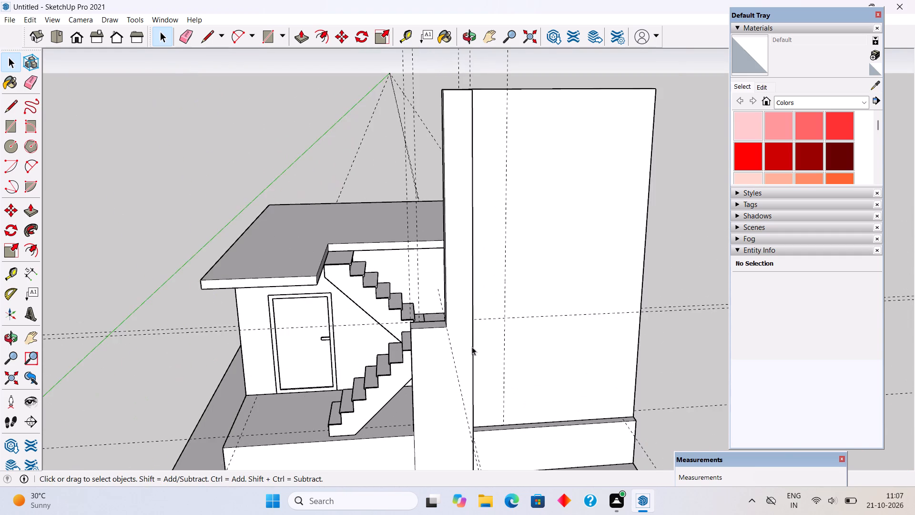
{"action": "scroll", "coordinate": [472, 349], "scroll_direction": "up", "scroll_amount": 2}
{"action": "scroll", "coordinate": [593, 342], "scroll_direction": "down", "scroll_amount": 4}
{"action": "middle_click_drag", "start_coordinate": [582, 345], "coordinate": [515, 340]}
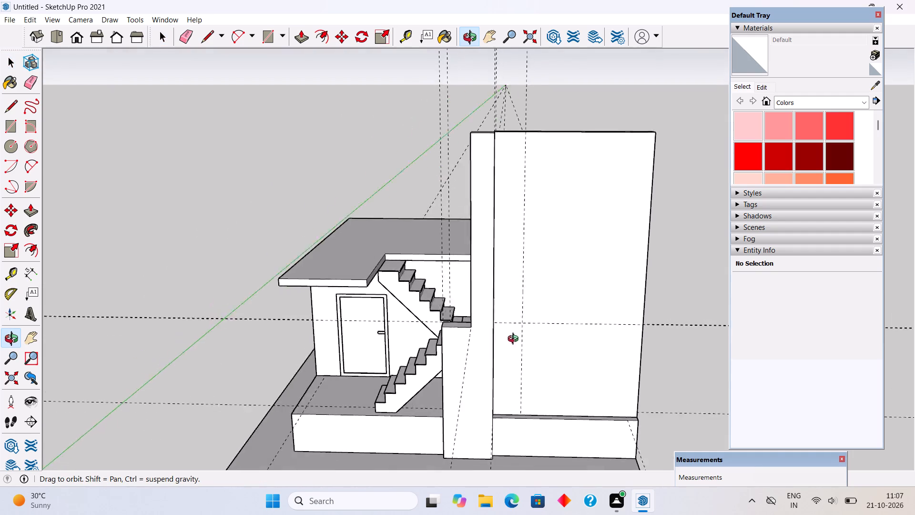
{"action": "middle_click_drag", "start_coordinate": [515, 340], "coordinate": [369, 313]}
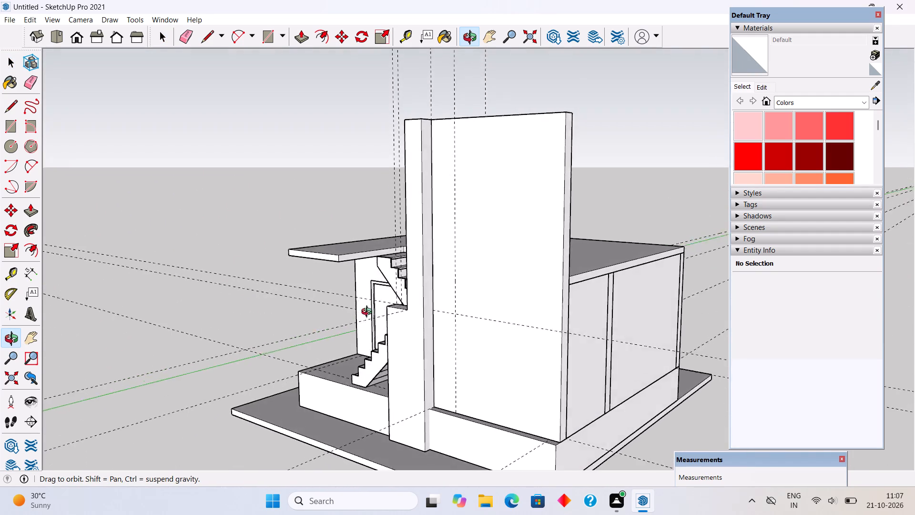
{"action": "middle_click_drag", "start_coordinate": [369, 313], "coordinate": [225, 326]}
{"action": "middle_click_drag", "start_coordinate": [519, 381], "coordinate": [690, 427]}
{"action": "middle_click_drag", "start_coordinate": [457, 410], "coordinate": [820, 422]}
{"action": "middle_click_drag", "start_coordinate": [608, 371], "coordinate": [627, 504]}
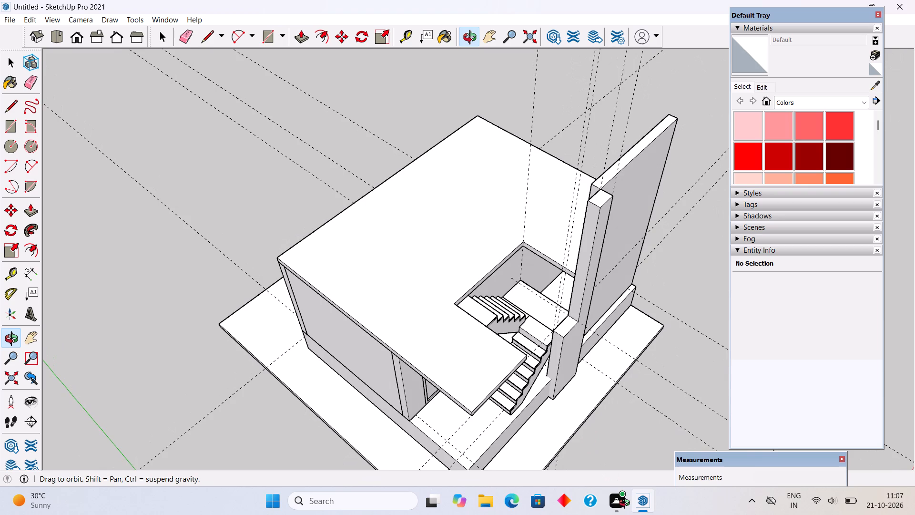
{"action": "middle_click_drag", "start_coordinate": [627, 504], "coordinate": [609, 418]}
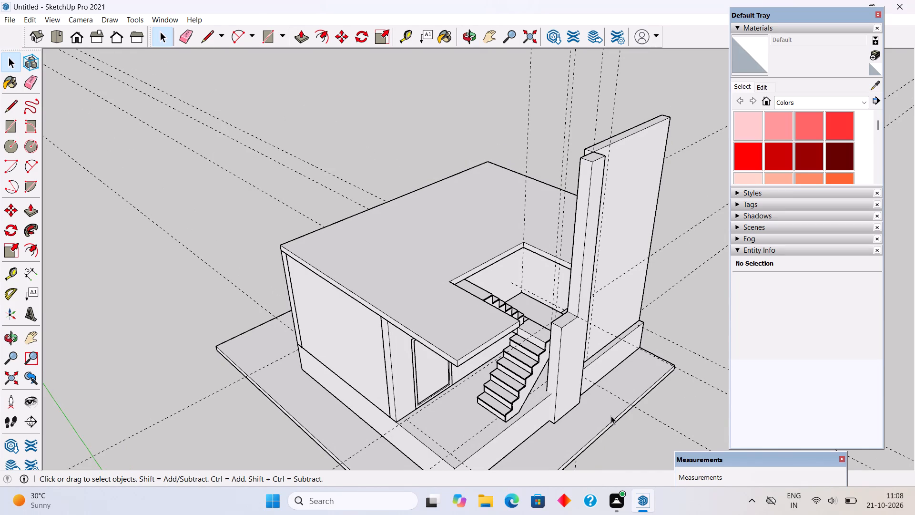
{"action": "scroll", "coordinate": [616, 413], "scroll_direction": "down", "scroll_amount": 3}
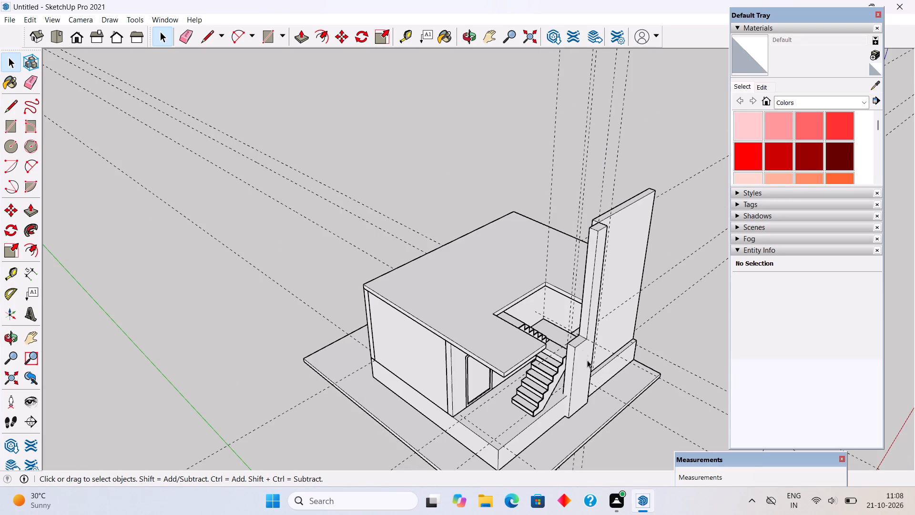
{"action": "scroll", "coordinate": [570, 327], "scroll_direction": "down", "scroll_amount": 4}
{"action": "scroll", "coordinate": [569, 327], "scroll_direction": "up", "scroll_amount": 4}
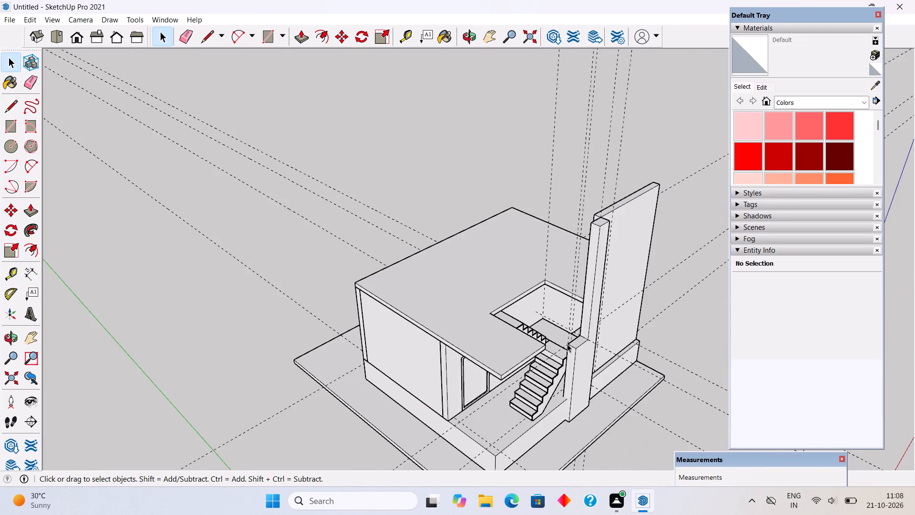
{"action": "scroll", "coordinate": [567, 345], "scroll_direction": "up", "scroll_amount": 4}
{"action": "middle_click_drag", "start_coordinate": [568, 363], "coordinate": [419, 194]}
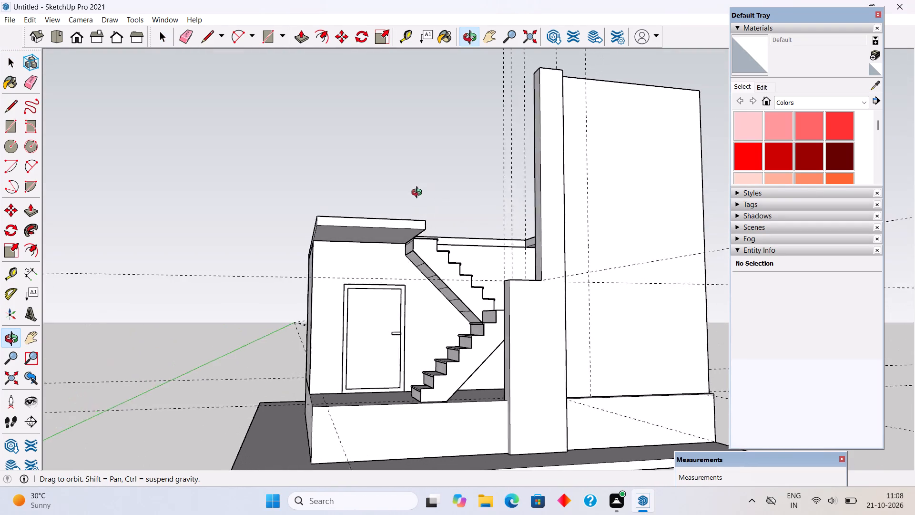
{"action": "middle_click_drag", "start_coordinate": [419, 194], "coordinate": [381, 207]}
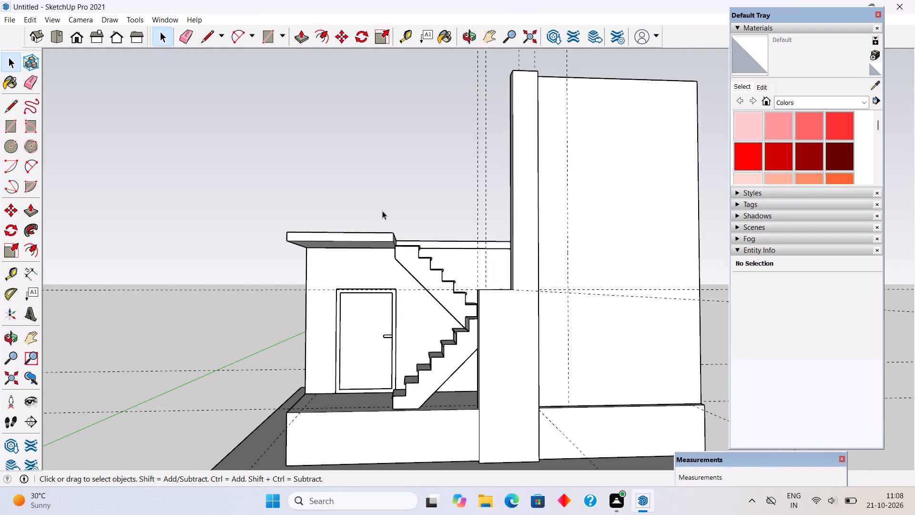
{"action": "middle_click_drag", "start_coordinate": [393, 283], "coordinate": [390, 348]}
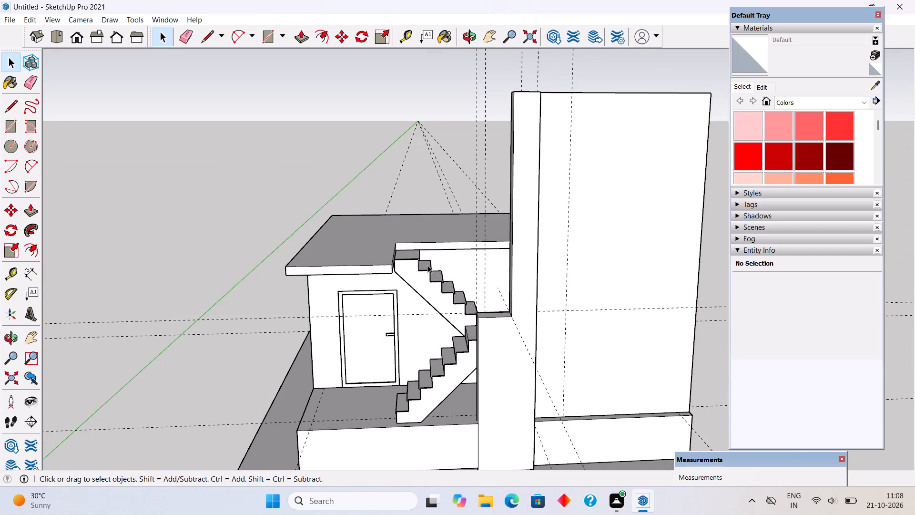
{"action": "scroll", "coordinate": [427, 263], "scroll_direction": "up", "scroll_amount": 5}
{"action": "middle_click_drag", "start_coordinate": [418, 252], "coordinate": [364, 316]}
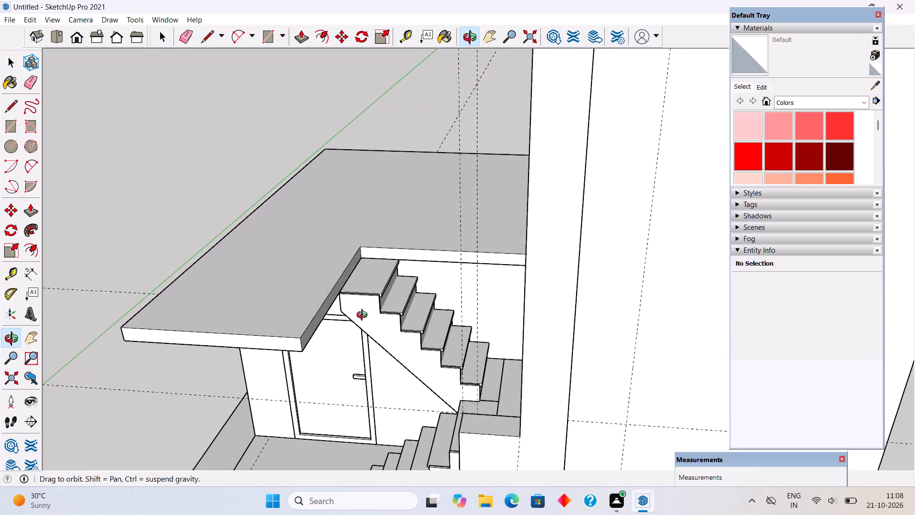
{"action": "middle_click_drag", "start_coordinate": [364, 316], "coordinate": [300, 300]}
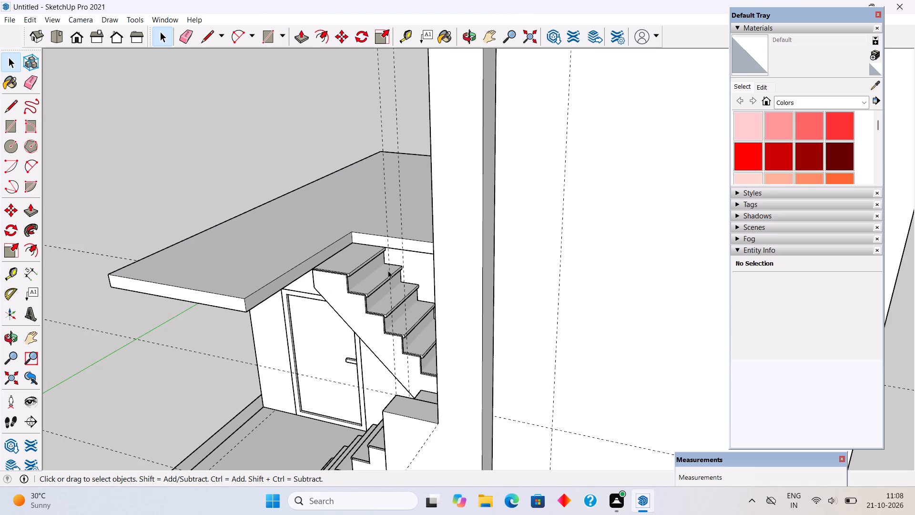
Inside the column's group, push/pull the stair-facing side of its low section outward 1', and exit the group.
{"action": "scroll", "coordinate": [459, 229], "scroll_direction": "down", "scroll_amount": 3}
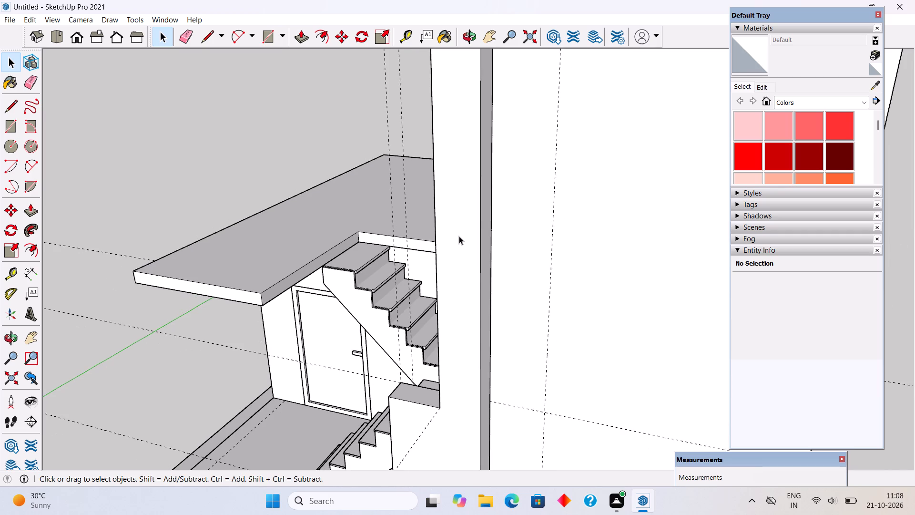
{"action": "scroll", "coordinate": [450, 309], "scroll_direction": "down", "scroll_amount": 4}
{"action": "middle_click_drag", "start_coordinate": [459, 330], "coordinate": [589, 225]}
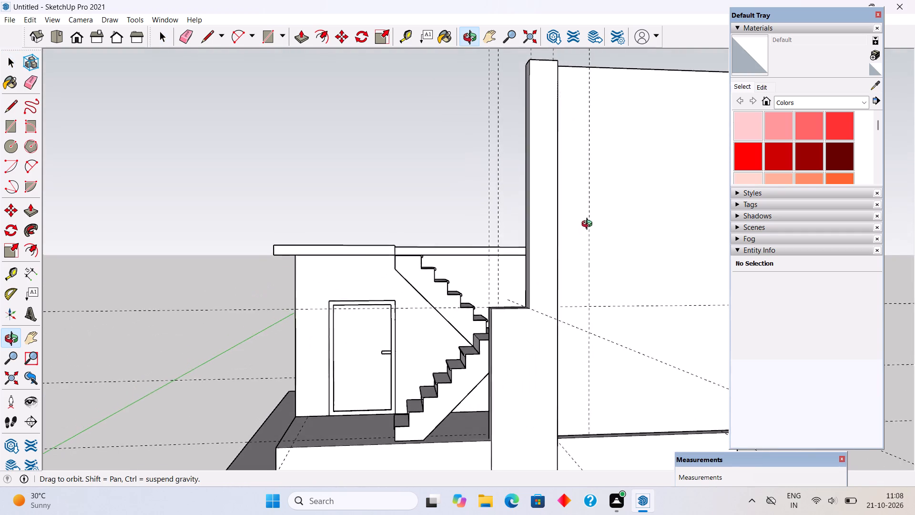
{"action": "middle_click_drag", "start_coordinate": [589, 225], "coordinate": [590, 224]}
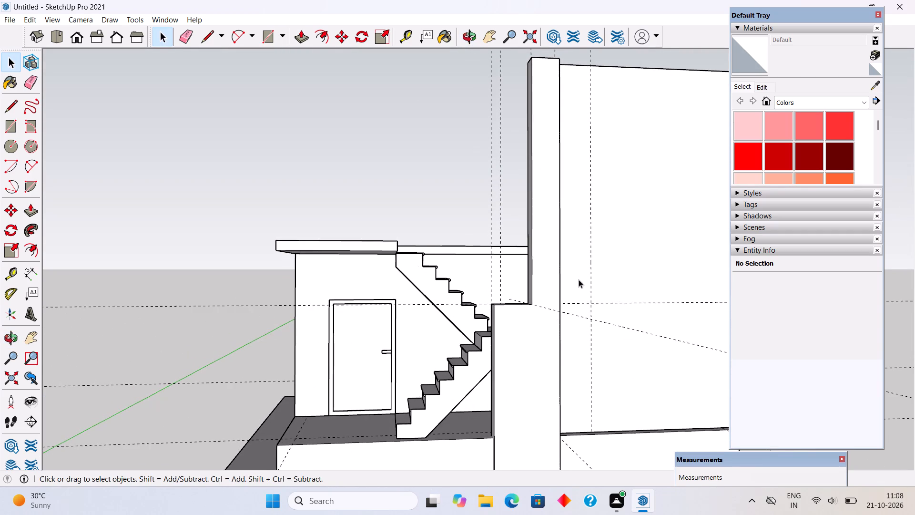
{"action": "middle_click_drag", "start_coordinate": [582, 272], "coordinate": [684, 226]}
{"action": "scroll", "coordinate": [547, 367], "scroll_direction": "up", "scroll_amount": 3}
{"action": "triple_click", "coordinate": [539, 370]}
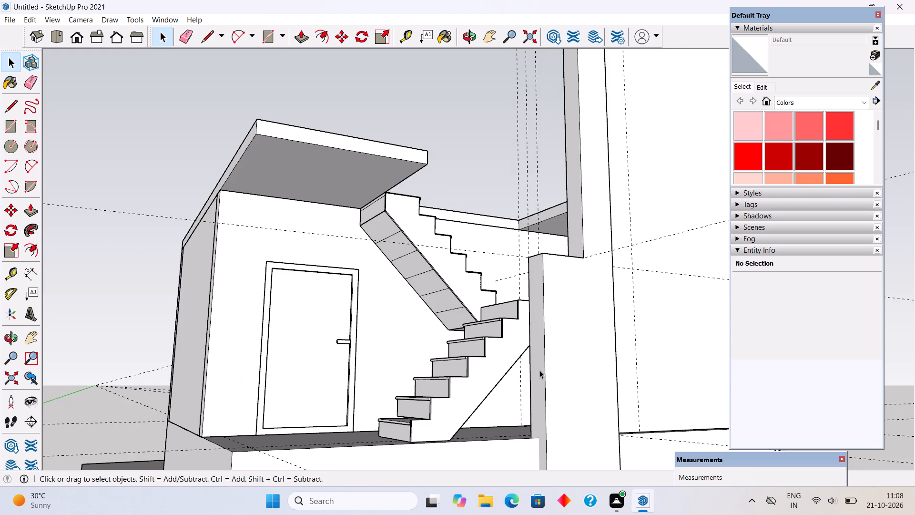
{"action": "left_click", "coordinate": [539, 370]}
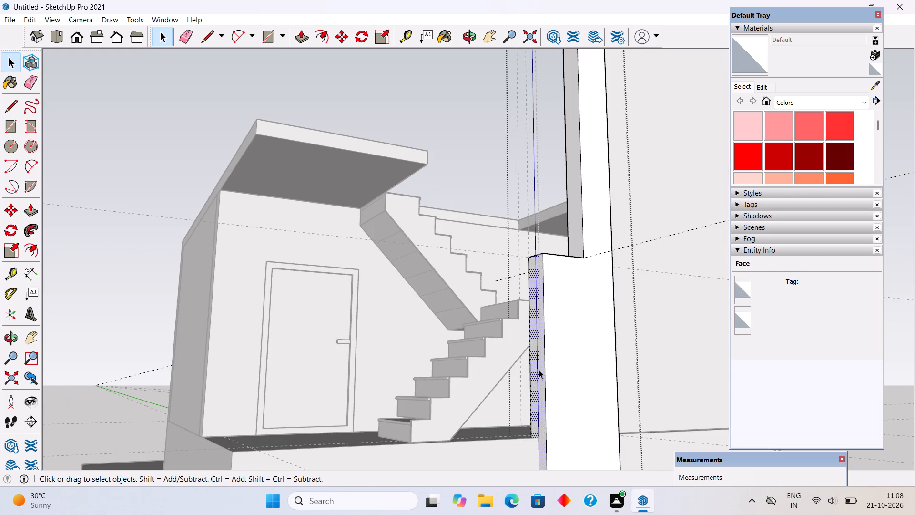
{"action": "key", "text": "p"}
{"action": "left_click", "coordinate": [539, 370]}
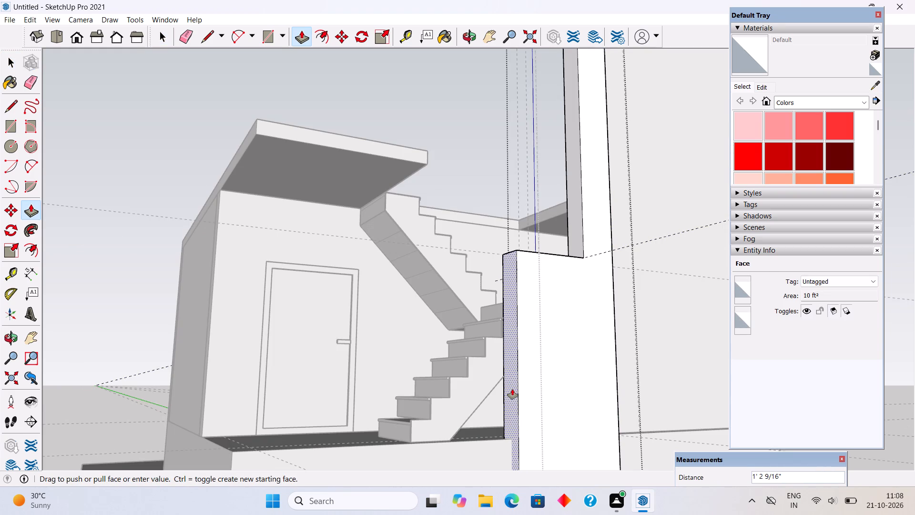
{"action": "type", "text": "1'"}
{"action": "key", "text": "Return"}
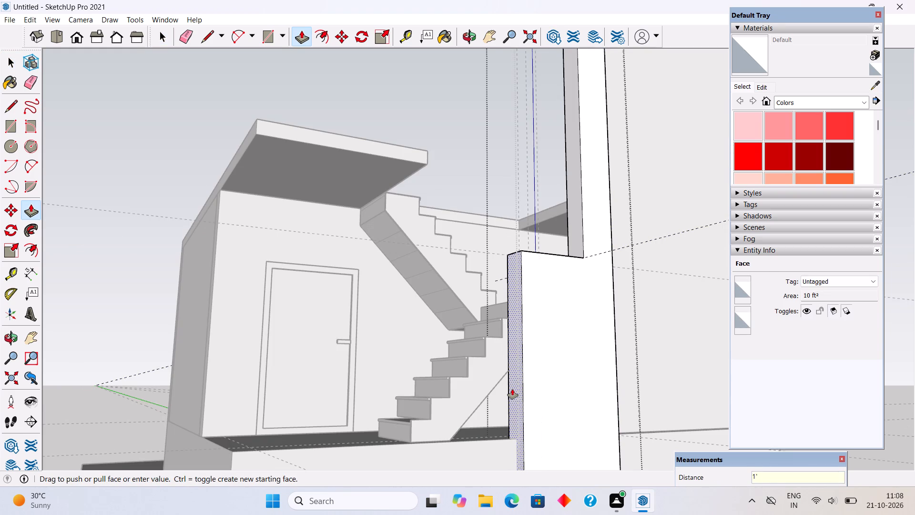
{"action": "key", "text": "space"}
{"action": "scroll", "coordinate": [539, 418], "scroll_direction": "down", "scroll_amount": 6}
{"action": "scroll", "coordinate": [521, 377], "scroll_direction": "down", "scroll_amount": 5}
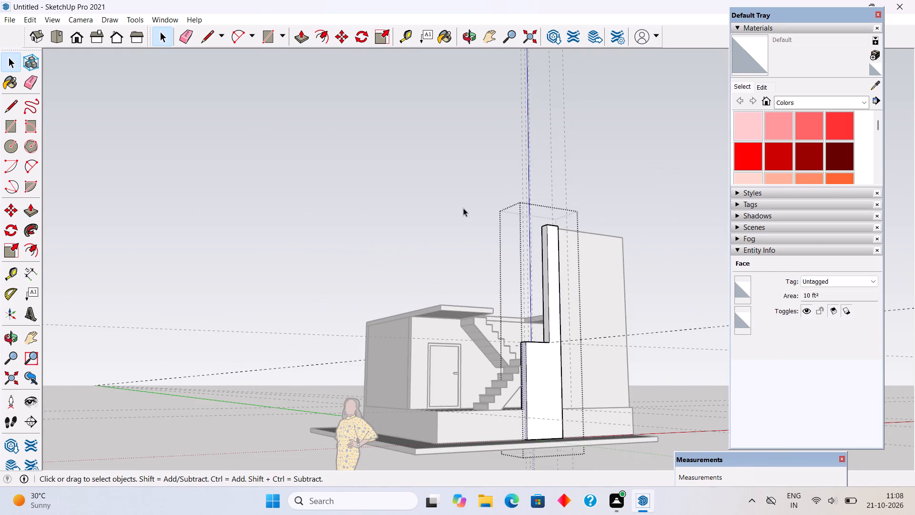
{"action": "left_click", "coordinate": [463, 207]}
Examine the widened column base, the staircase and the front wall from above and from the front.
{"action": "middle_click_drag", "start_coordinate": [566, 286], "coordinate": [427, 489]}
{"action": "scroll", "coordinate": [648, 391], "scroll_direction": "up", "scroll_amount": 3}
{"action": "middle_click_drag", "start_coordinate": [605, 303], "coordinate": [407, 309]}
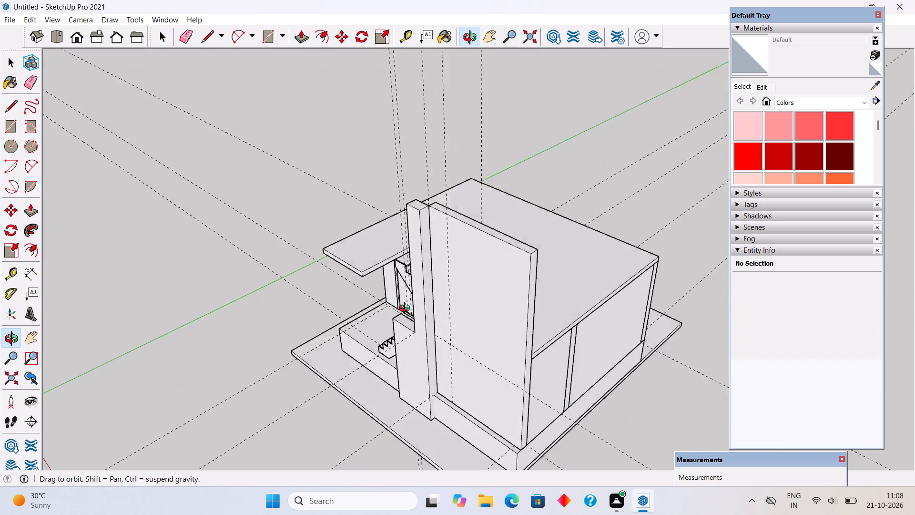
{"action": "middle_click_drag", "start_coordinate": [407, 309], "coordinate": [449, 324]}
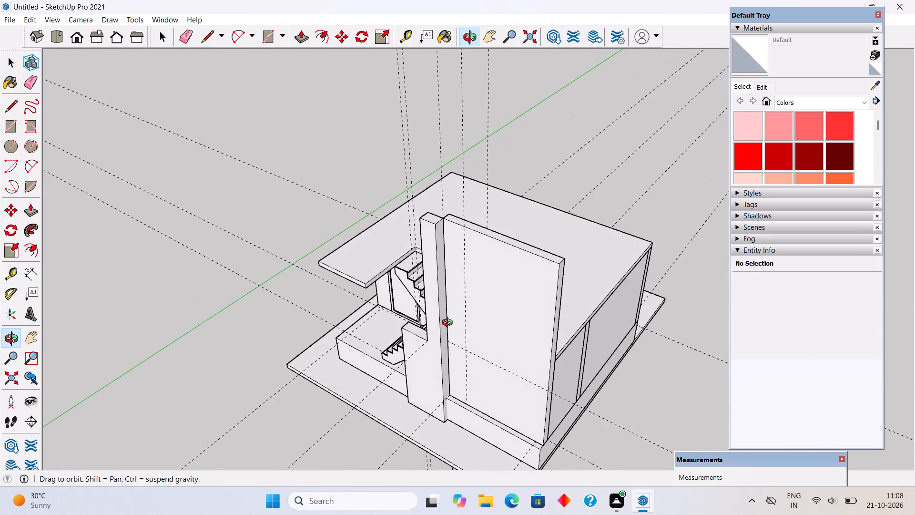
{"action": "middle_click_drag", "start_coordinate": [449, 324], "coordinate": [463, 328]}
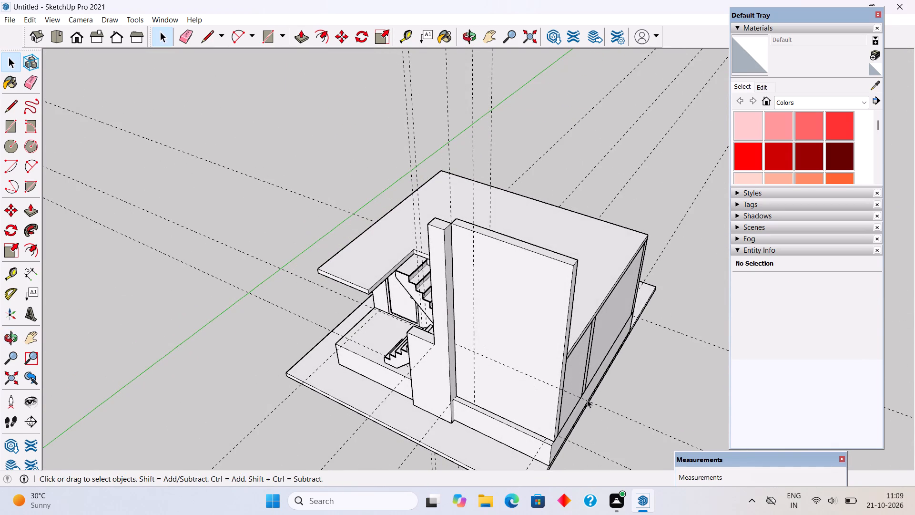
{"action": "middle_click_drag", "start_coordinate": [604, 394], "coordinate": [654, 375]}
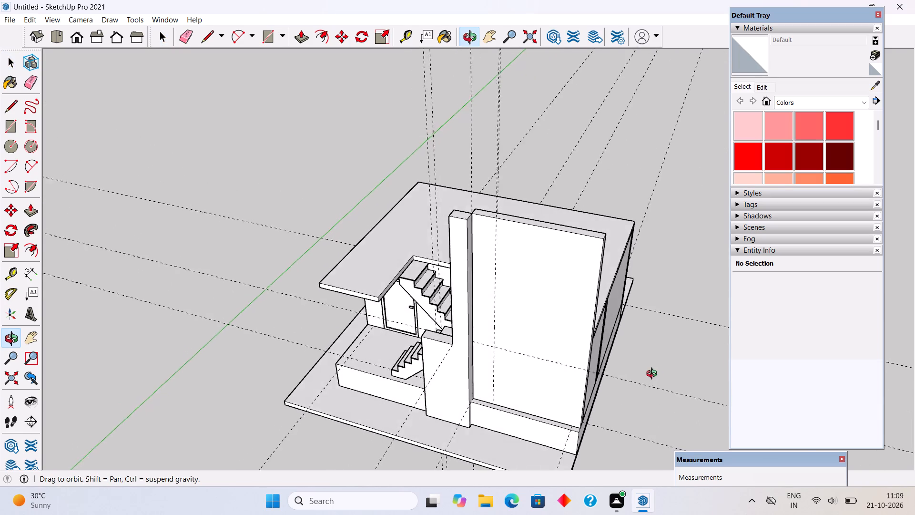
{"action": "middle_click_drag", "start_coordinate": [654, 375], "coordinate": [661, 369]}
{"action": "middle_click_drag", "start_coordinate": [587, 391], "coordinate": [683, 328]}
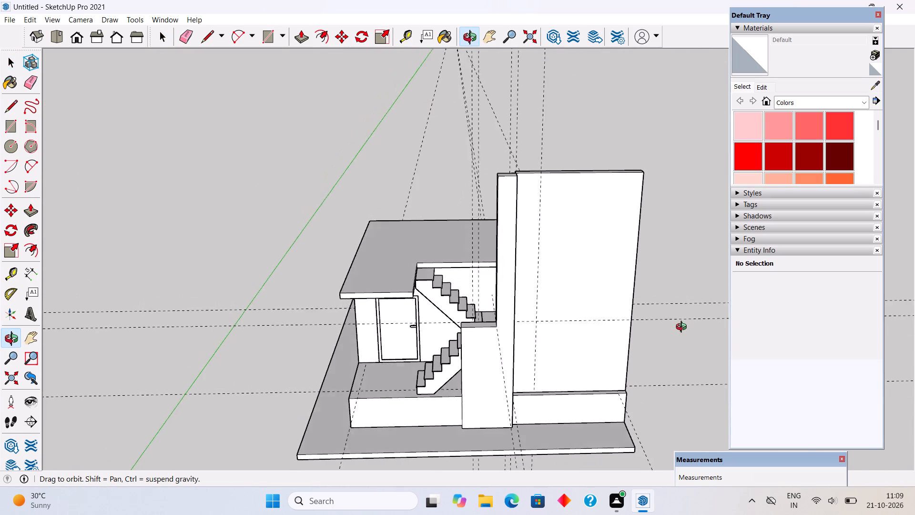
{"action": "middle_click_drag", "start_coordinate": [683, 328], "coordinate": [682, 323]}
{"action": "scroll", "coordinate": [678, 342], "scroll_direction": "up", "scroll_amount": 2}
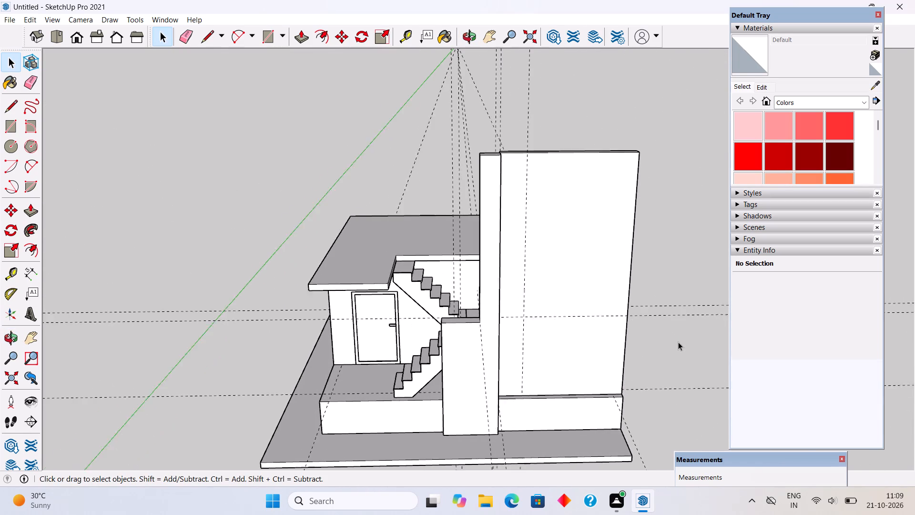
Place a horizontal guide on the tall front wall 10' above its bottom edge, where it meets the plinth.
{"action": "scroll", "coordinate": [678, 342], "scroll_direction": "up", "scroll_amount": 1}
{"action": "middle_click_drag", "start_coordinate": [656, 385], "coordinate": [673, 328]}
{"action": "middle_click_drag", "start_coordinate": [567, 337], "coordinate": [551, 287]}
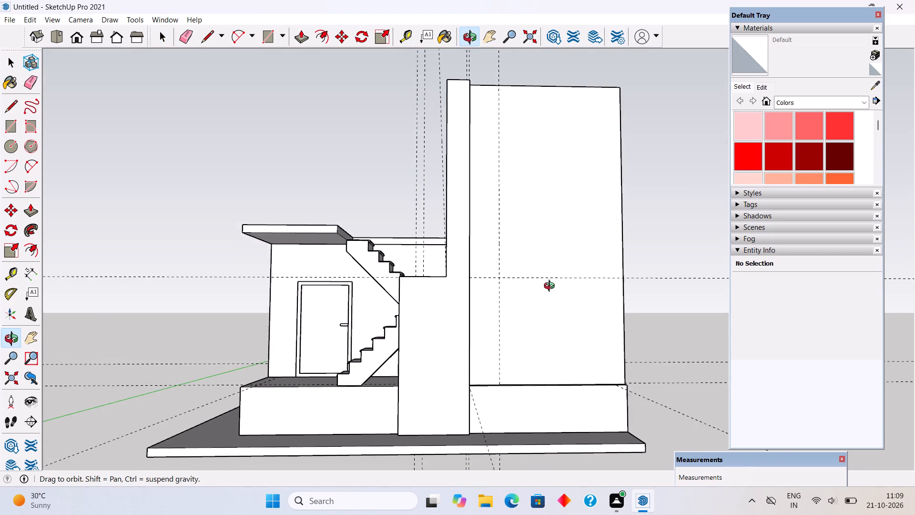
{"action": "middle_click_drag", "start_coordinate": [551, 287], "coordinate": [544, 324]}
{"action": "scroll", "coordinate": [547, 387], "scroll_direction": "up", "scroll_amount": 4}
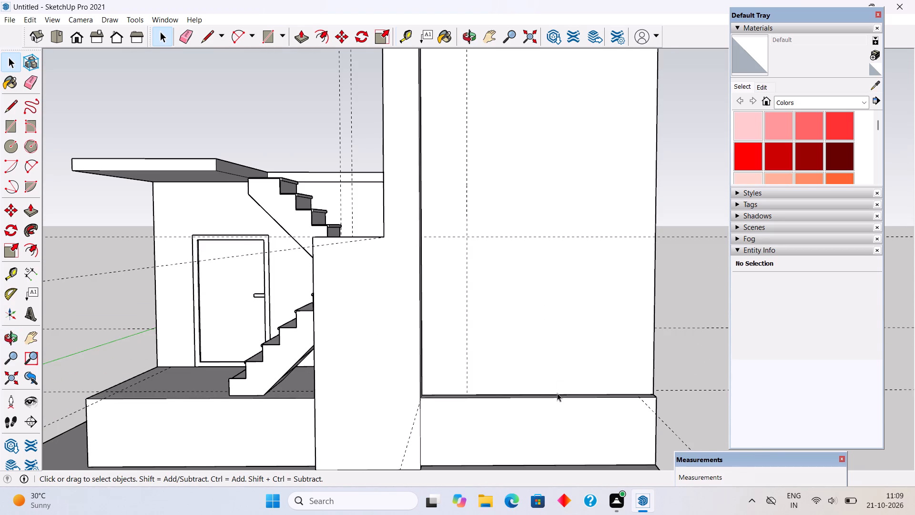
{"action": "key", "text": "t"}
{"action": "scroll", "coordinate": [536, 394], "scroll_direction": "up", "scroll_amount": 2}
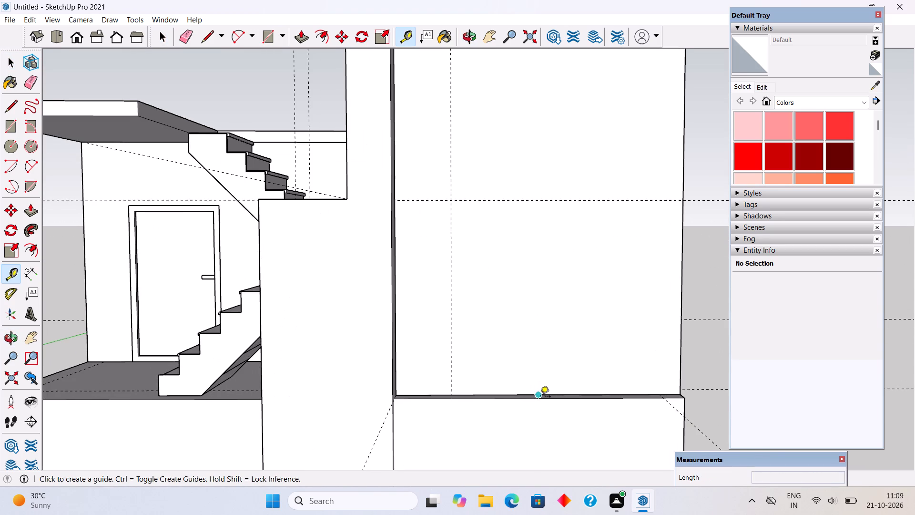
{"action": "left_click", "coordinate": [548, 394]}
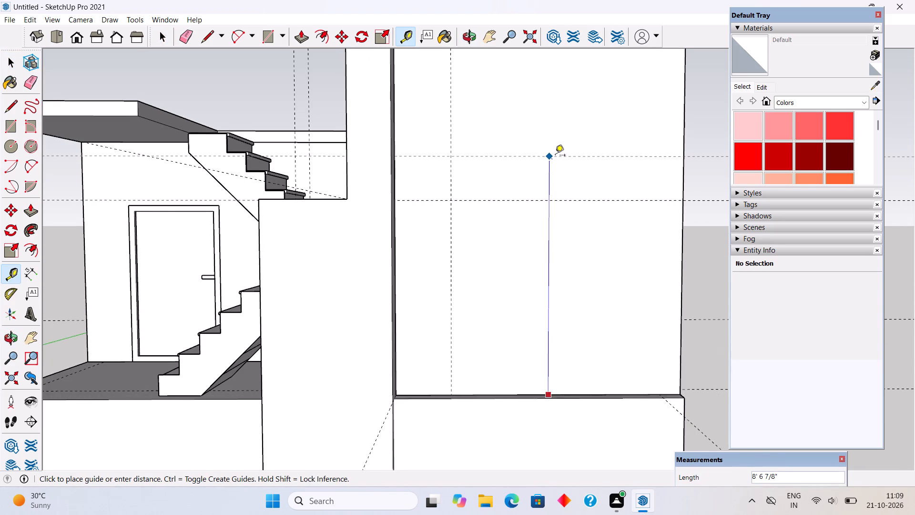
{"action": "type", "text": "10'"}
{"action": "key", "text": "Return"}
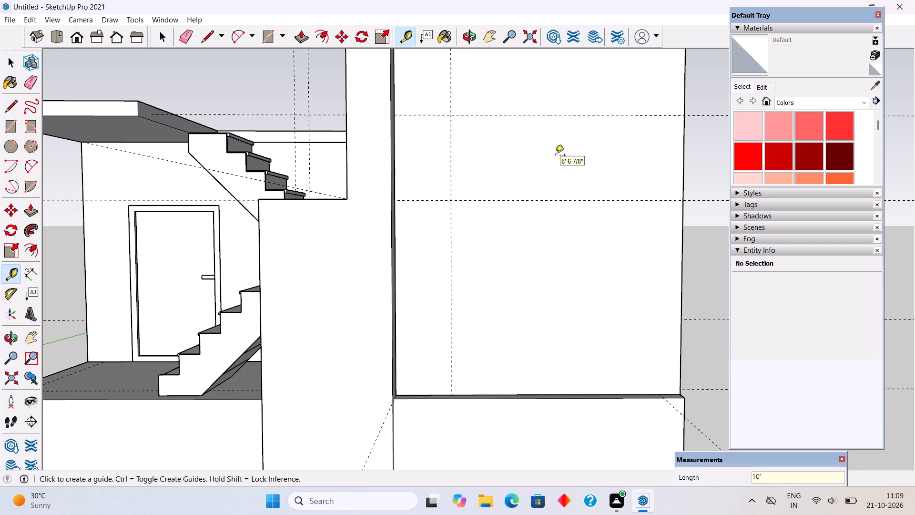
Place guides on the roof slab's side face at the stair opening, including one 6" below its top edge.
{"action": "middle_click_drag", "start_coordinate": [561, 206], "coordinate": [567, 296]}
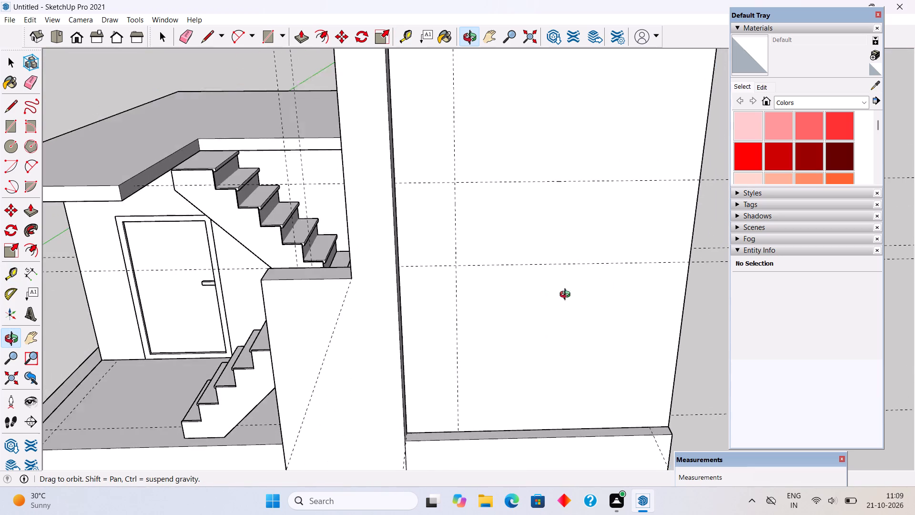
{"action": "middle_click_drag", "start_coordinate": [567, 296], "coordinate": [520, 275]}
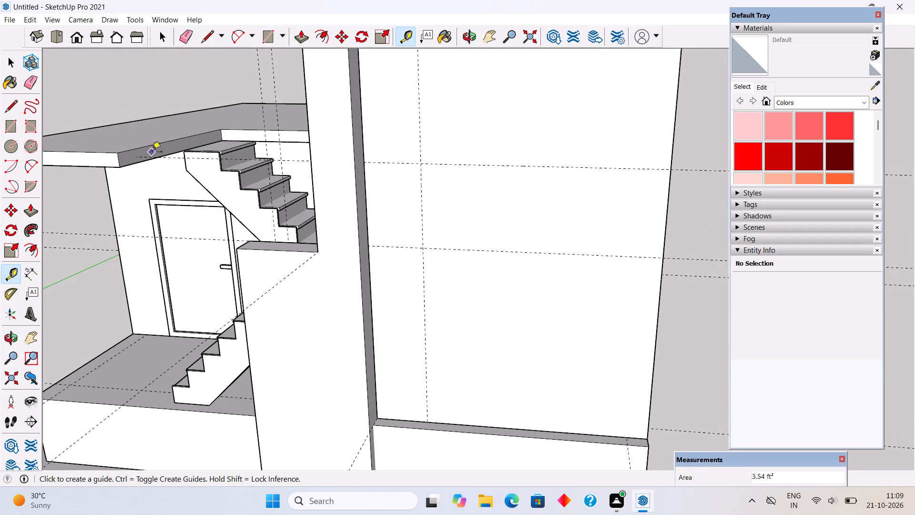
{"action": "scroll", "coordinate": [152, 153], "scroll_direction": "up", "scroll_amount": 5}
{"action": "middle_click_drag", "start_coordinate": [123, 166], "coordinate": [169, 126]}
{"action": "scroll", "coordinate": [153, 123], "scroll_direction": "up", "scroll_amount": 4}
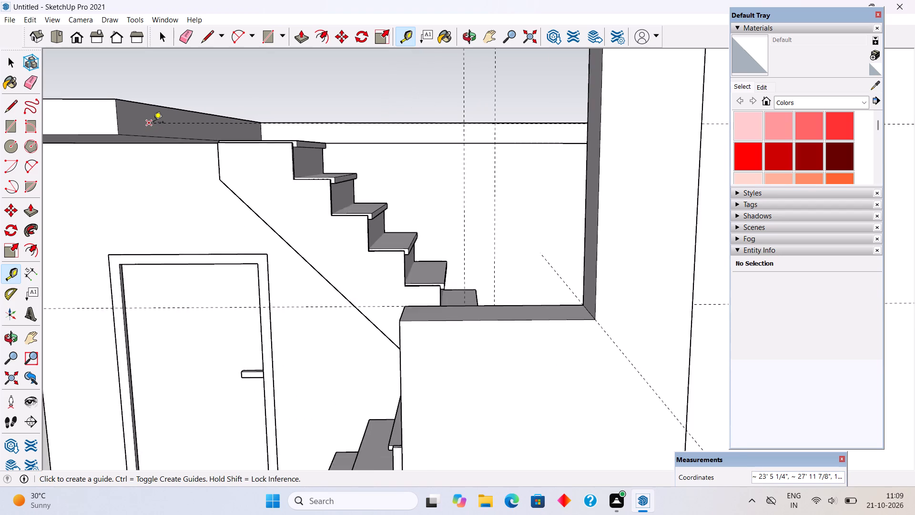
{"action": "left_click", "coordinate": [153, 123]}
{"action": "left_click", "coordinate": [149, 136]}
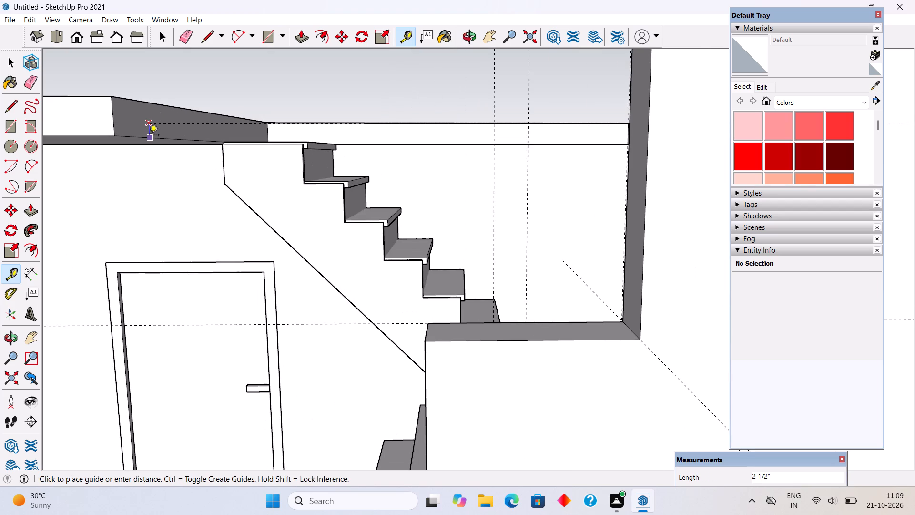
{"action": "left_click", "coordinate": [136, 97]}
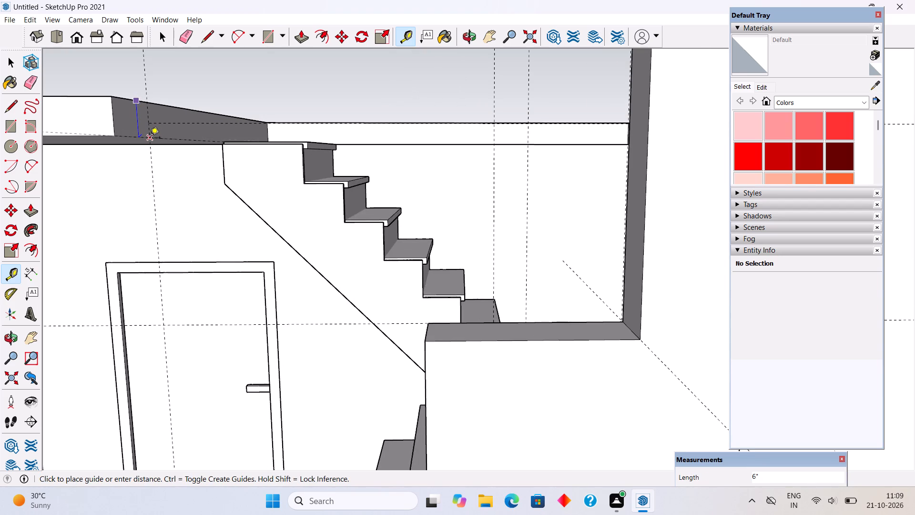
{"action": "left_click", "coordinate": [150, 138]}
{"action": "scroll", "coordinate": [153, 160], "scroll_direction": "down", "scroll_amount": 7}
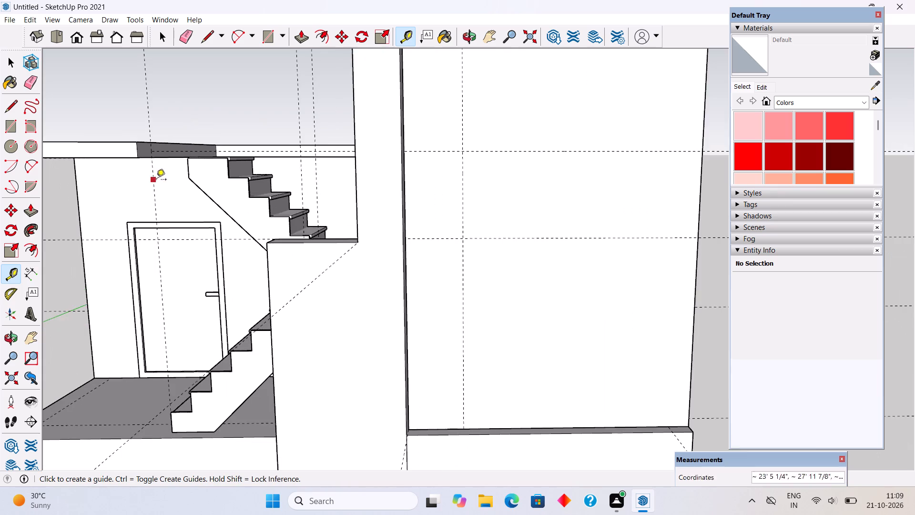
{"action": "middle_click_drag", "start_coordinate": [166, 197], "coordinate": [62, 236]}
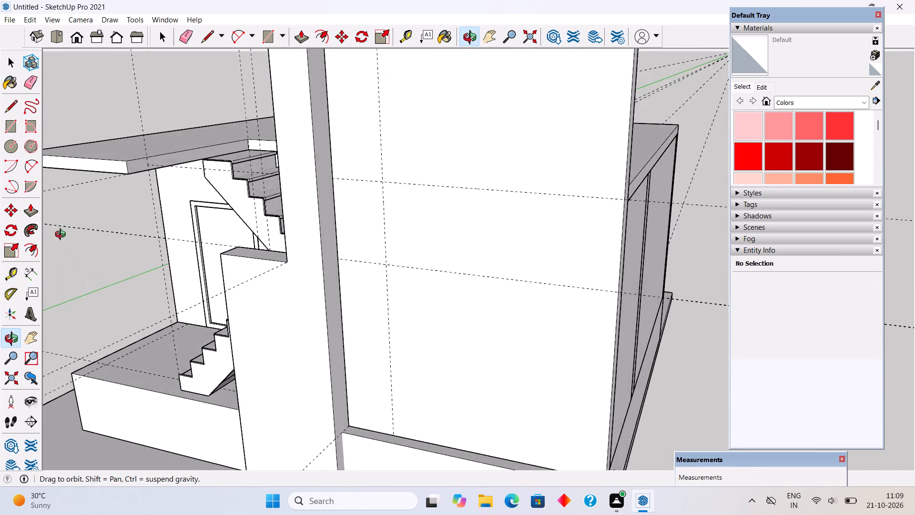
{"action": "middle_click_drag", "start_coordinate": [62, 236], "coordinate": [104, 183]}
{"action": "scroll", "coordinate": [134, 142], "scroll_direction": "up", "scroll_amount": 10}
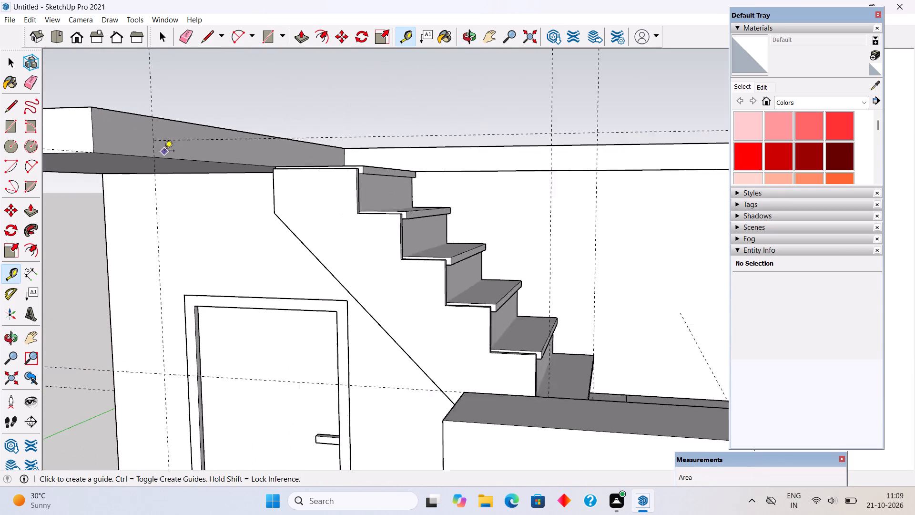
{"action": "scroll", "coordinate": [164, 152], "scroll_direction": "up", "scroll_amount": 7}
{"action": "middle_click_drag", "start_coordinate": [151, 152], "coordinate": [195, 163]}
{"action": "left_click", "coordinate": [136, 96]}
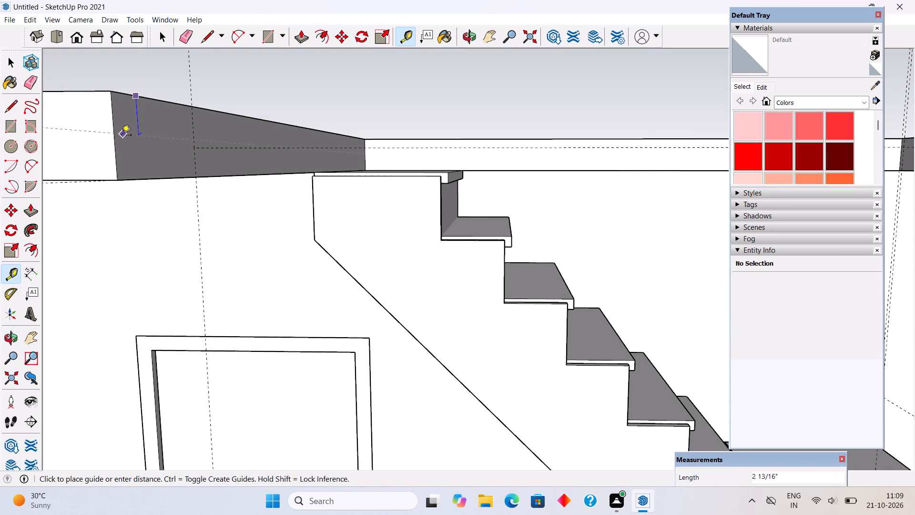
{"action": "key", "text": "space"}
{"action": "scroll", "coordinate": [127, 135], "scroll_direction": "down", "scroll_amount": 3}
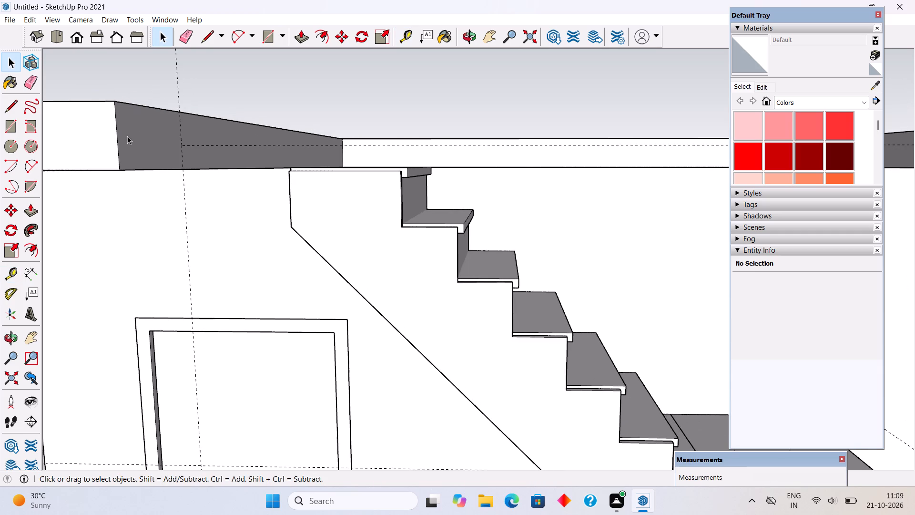
Place horizontal guides across the front wall, one level with the roof slab's underside and another 6" above it.
{"action": "key", "text": "t"}
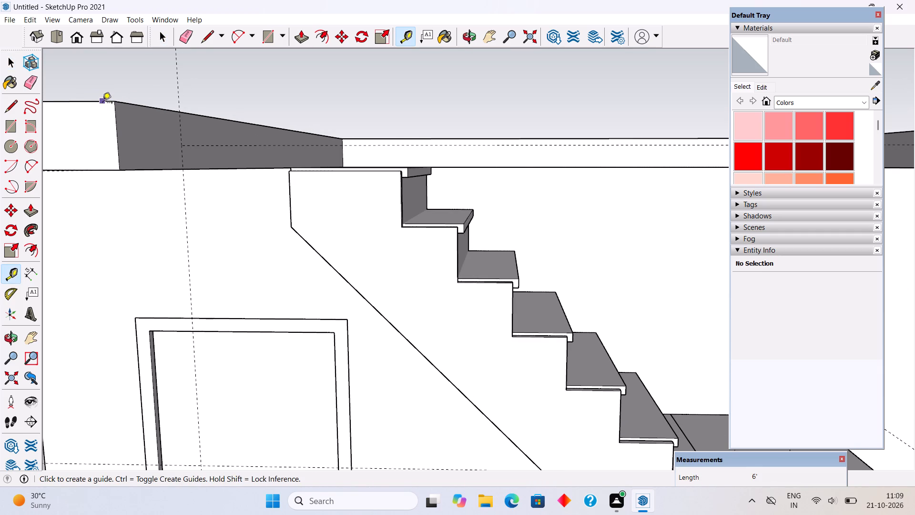
{"action": "left_click", "coordinate": [102, 103]}
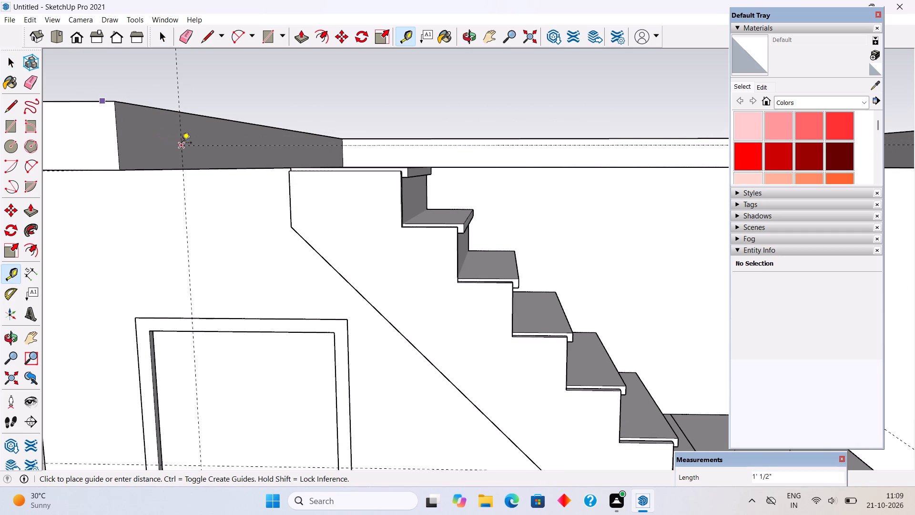
{"action": "left_click", "coordinate": [184, 168]}
{"action": "scroll", "coordinate": [100, 178], "scroll_direction": "down", "scroll_amount": 6}
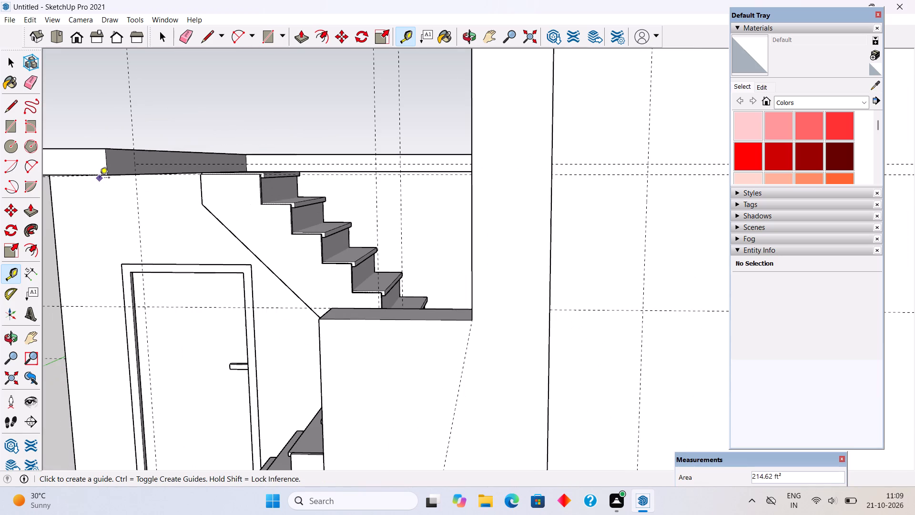
{"action": "scroll", "coordinate": [111, 224], "scroll_direction": "down", "scroll_amount": 4}
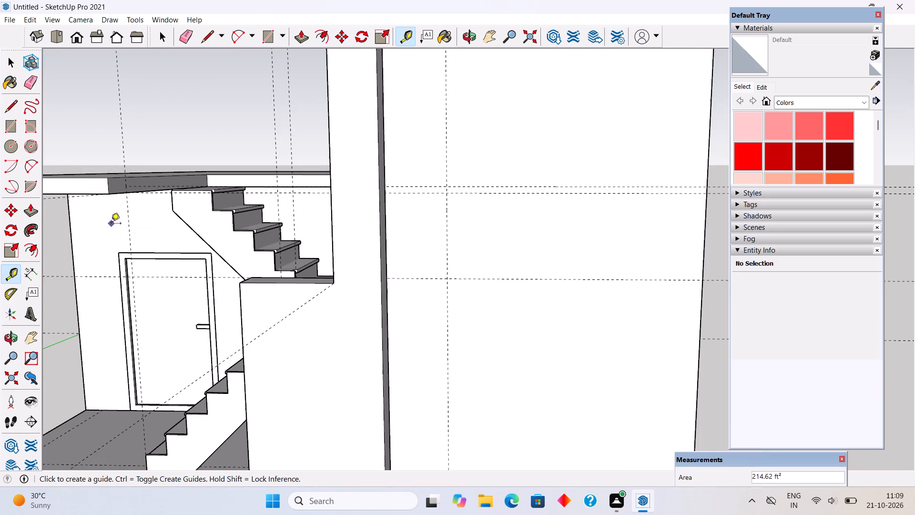
{"action": "left_click", "coordinate": [537, 195]}
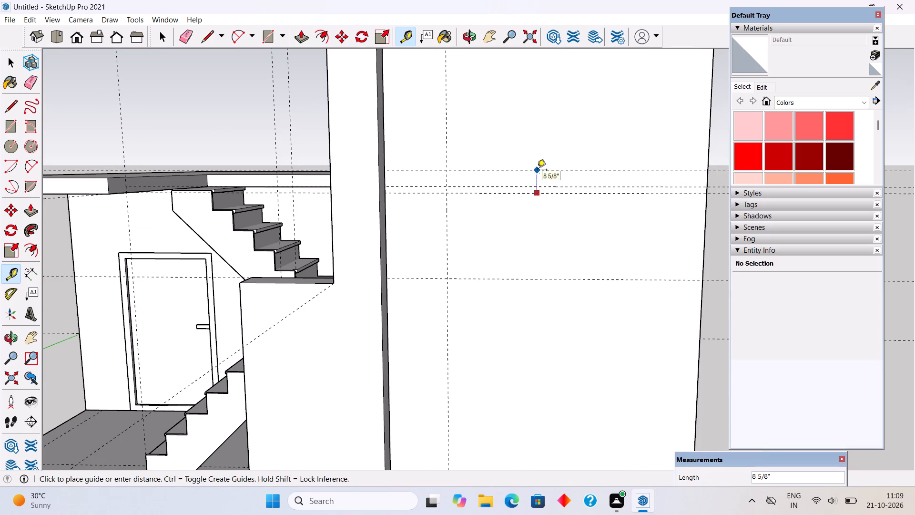
{"action": "type", "text": "6\""}
{"action": "key", "text": "Return"}
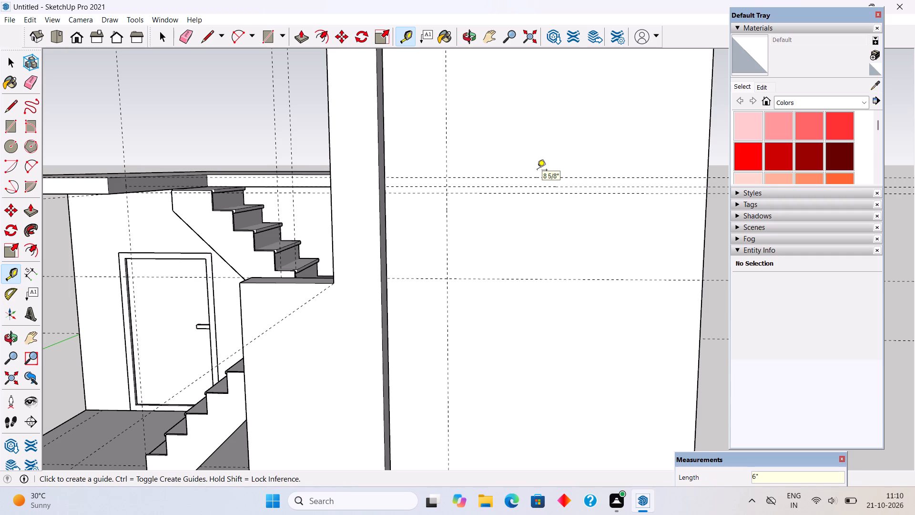
Place a horizontal guide on the front wall 3' above its bottom edge at the plinth.
{"action": "scroll", "coordinate": [537, 171], "scroll_direction": "down", "scroll_amount": 10}
{"action": "middle_click_drag", "start_coordinate": [599, 318], "coordinate": [603, 321]}
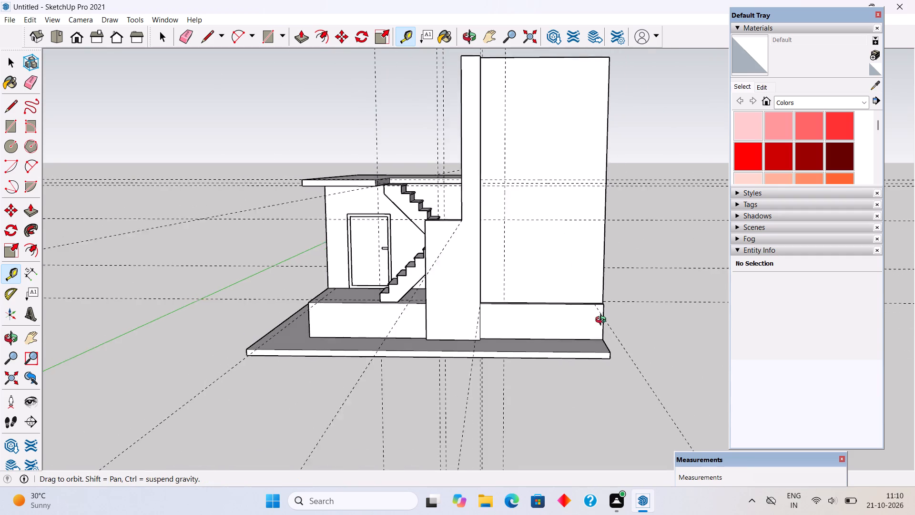
{"action": "middle_click_drag", "start_coordinate": [603, 321], "coordinate": [636, 337]}
{"action": "scroll", "coordinate": [569, 295], "scroll_direction": "up", "scroll_amount": 8}
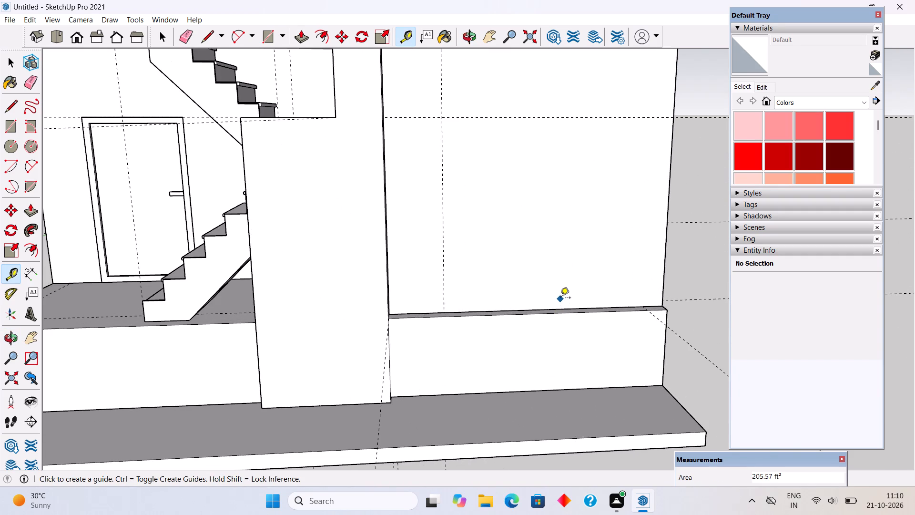
{"action": "scroll", "coordinate": [560, 299], "scroll_direction": "up", "scroll_amount": 3}
{"action": "left_click", "coordinate": [529, 314]}
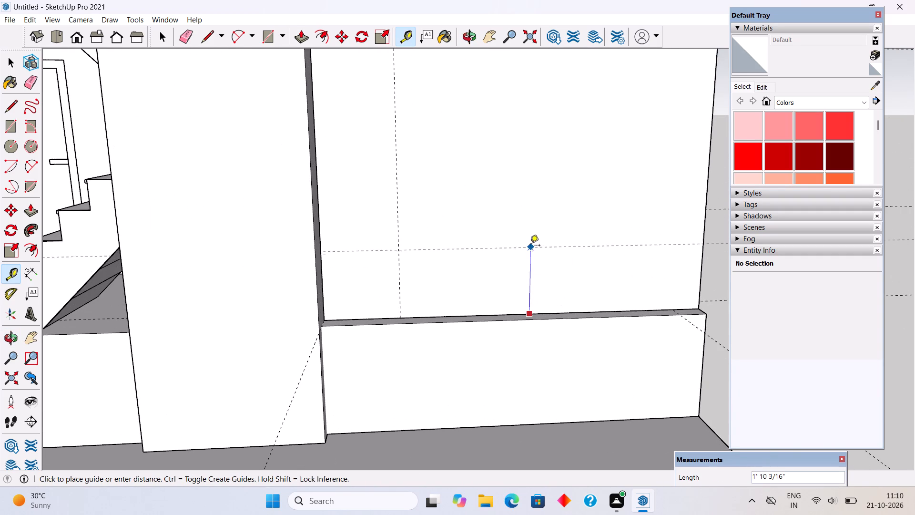
{"action": "type", "text": "3'"}
{"action": "key", "text": "Return"}
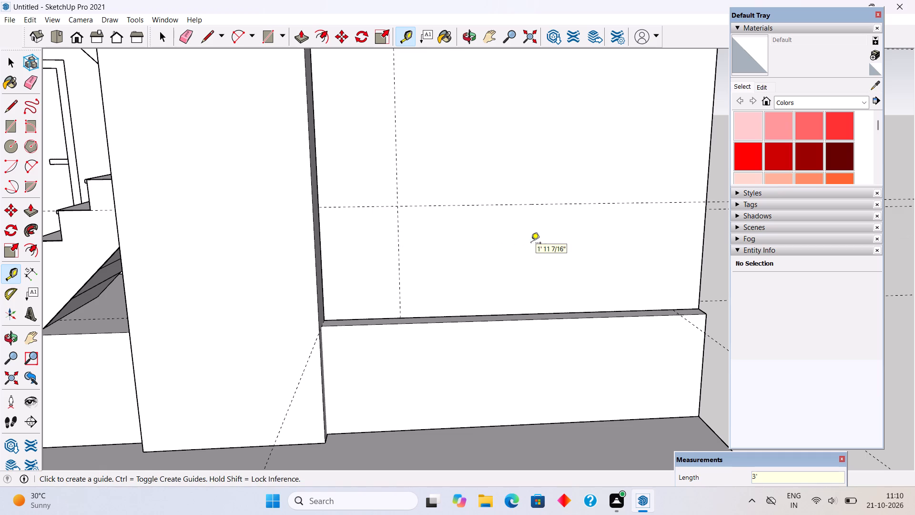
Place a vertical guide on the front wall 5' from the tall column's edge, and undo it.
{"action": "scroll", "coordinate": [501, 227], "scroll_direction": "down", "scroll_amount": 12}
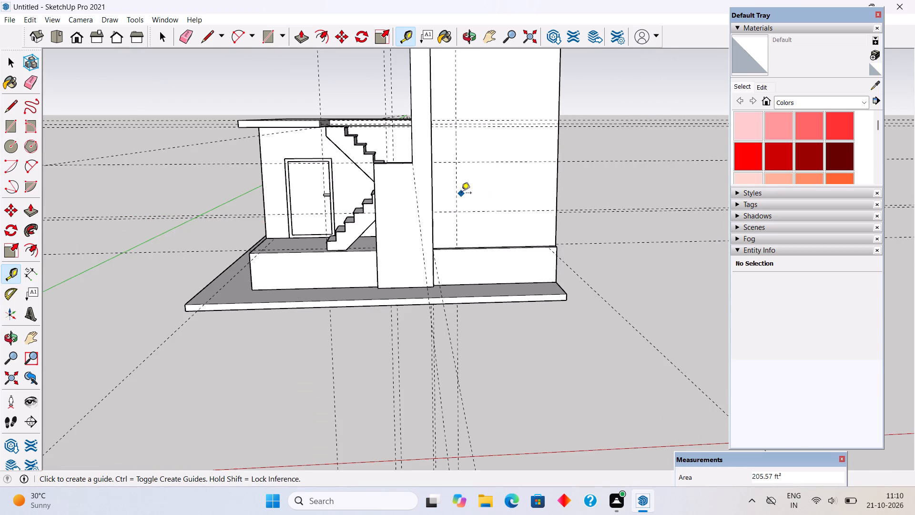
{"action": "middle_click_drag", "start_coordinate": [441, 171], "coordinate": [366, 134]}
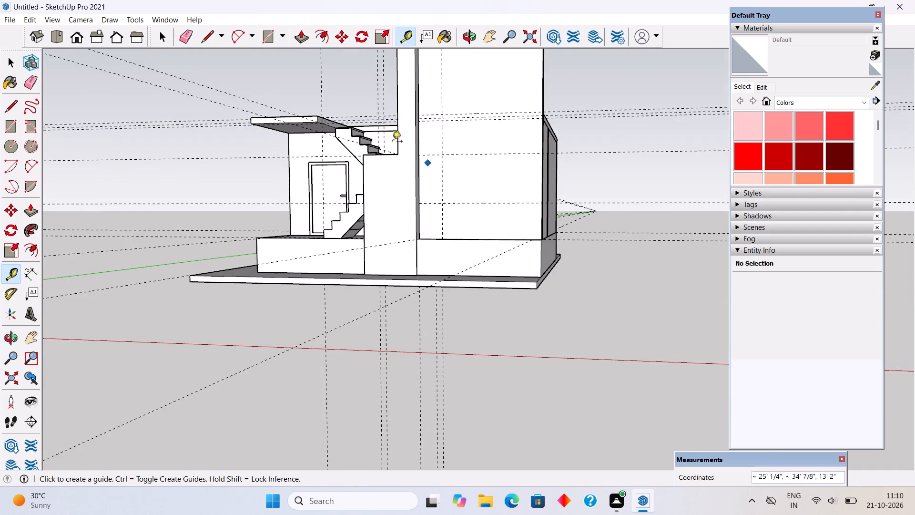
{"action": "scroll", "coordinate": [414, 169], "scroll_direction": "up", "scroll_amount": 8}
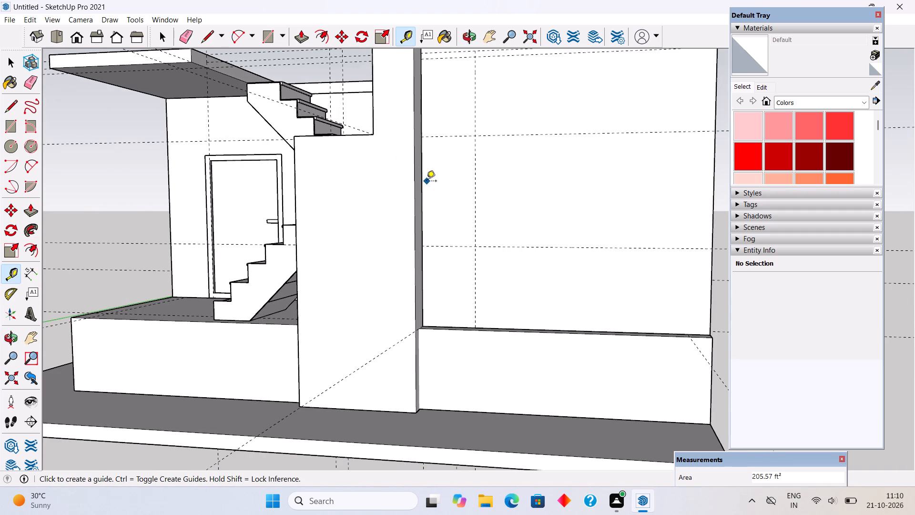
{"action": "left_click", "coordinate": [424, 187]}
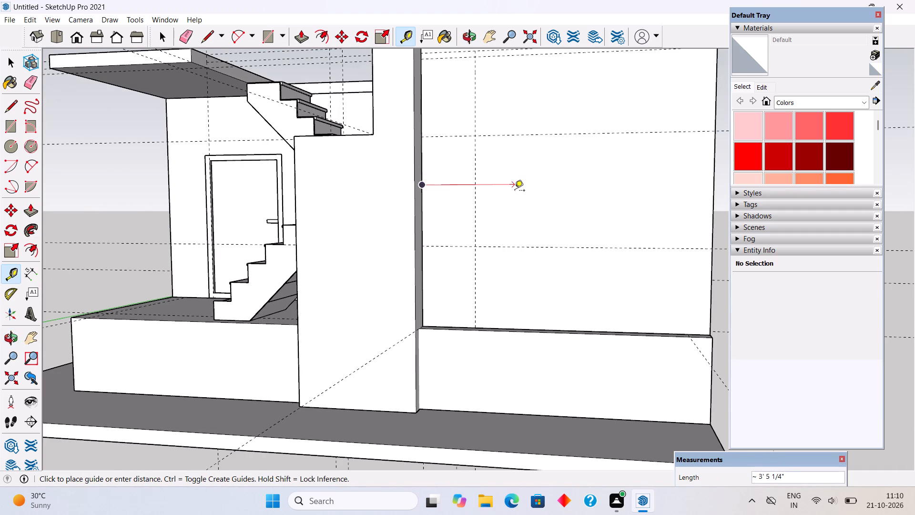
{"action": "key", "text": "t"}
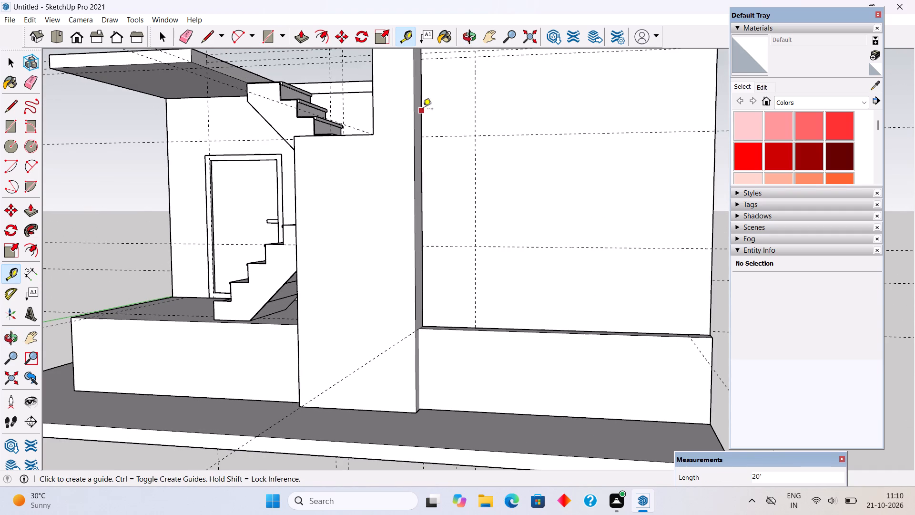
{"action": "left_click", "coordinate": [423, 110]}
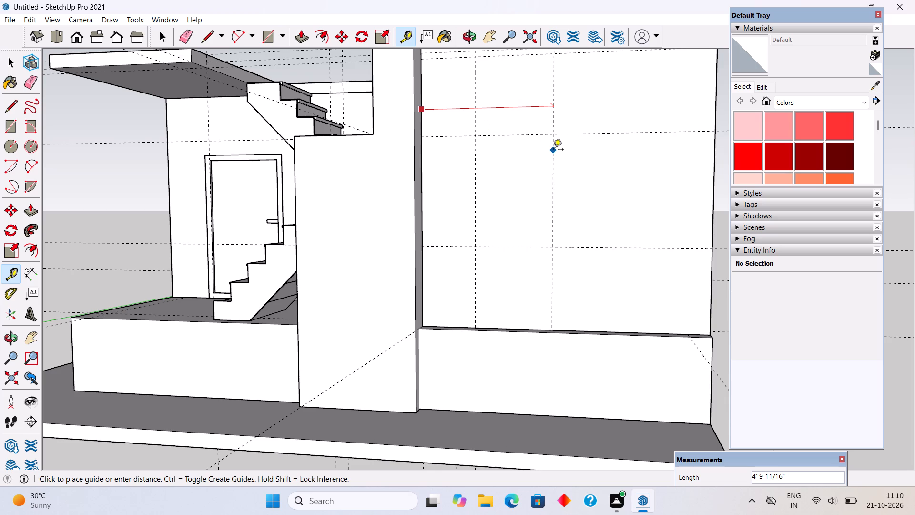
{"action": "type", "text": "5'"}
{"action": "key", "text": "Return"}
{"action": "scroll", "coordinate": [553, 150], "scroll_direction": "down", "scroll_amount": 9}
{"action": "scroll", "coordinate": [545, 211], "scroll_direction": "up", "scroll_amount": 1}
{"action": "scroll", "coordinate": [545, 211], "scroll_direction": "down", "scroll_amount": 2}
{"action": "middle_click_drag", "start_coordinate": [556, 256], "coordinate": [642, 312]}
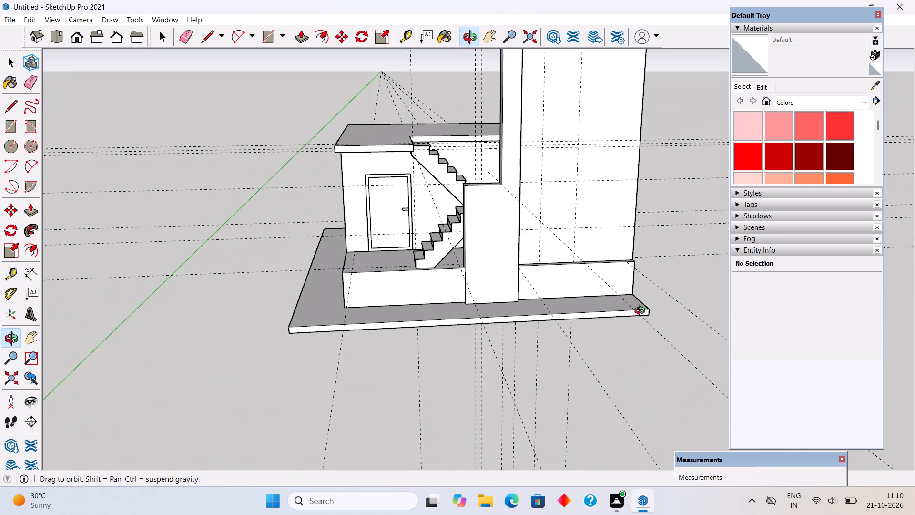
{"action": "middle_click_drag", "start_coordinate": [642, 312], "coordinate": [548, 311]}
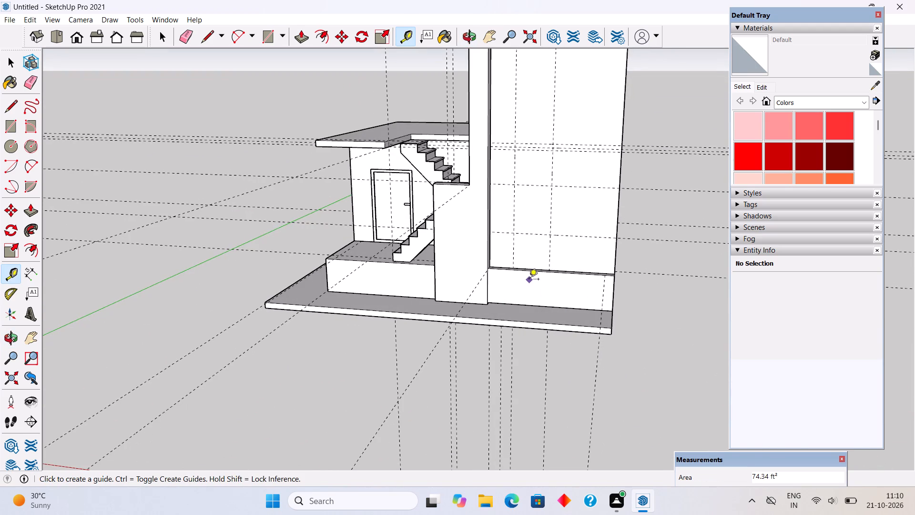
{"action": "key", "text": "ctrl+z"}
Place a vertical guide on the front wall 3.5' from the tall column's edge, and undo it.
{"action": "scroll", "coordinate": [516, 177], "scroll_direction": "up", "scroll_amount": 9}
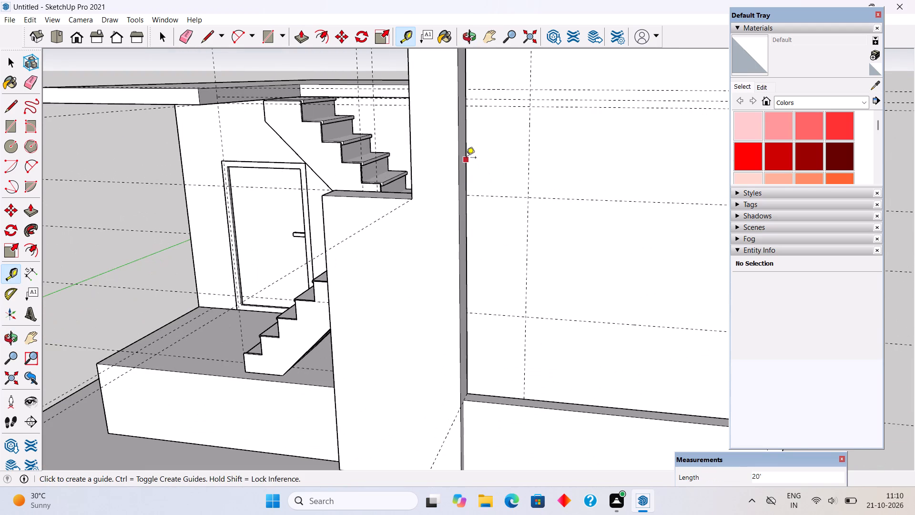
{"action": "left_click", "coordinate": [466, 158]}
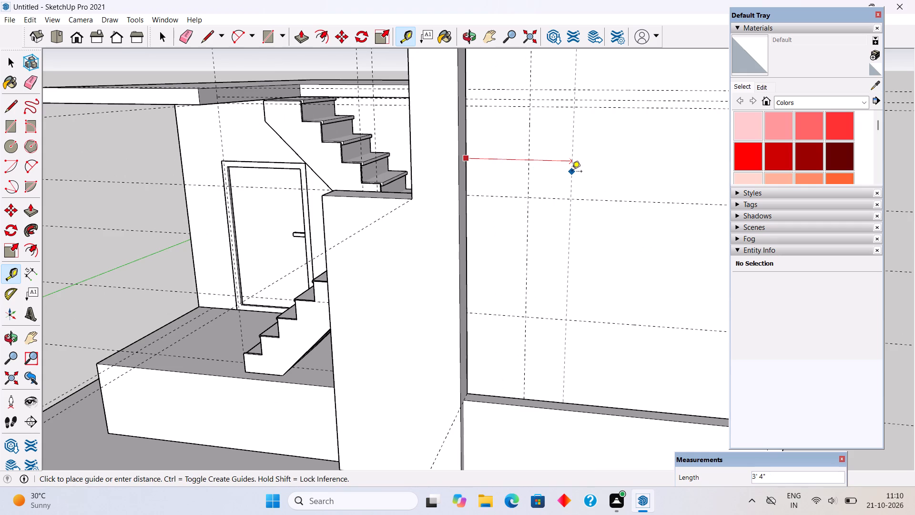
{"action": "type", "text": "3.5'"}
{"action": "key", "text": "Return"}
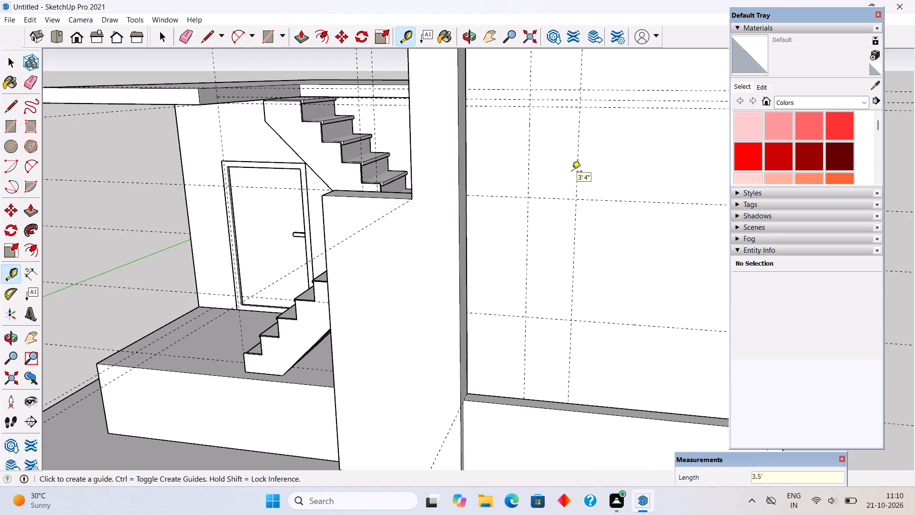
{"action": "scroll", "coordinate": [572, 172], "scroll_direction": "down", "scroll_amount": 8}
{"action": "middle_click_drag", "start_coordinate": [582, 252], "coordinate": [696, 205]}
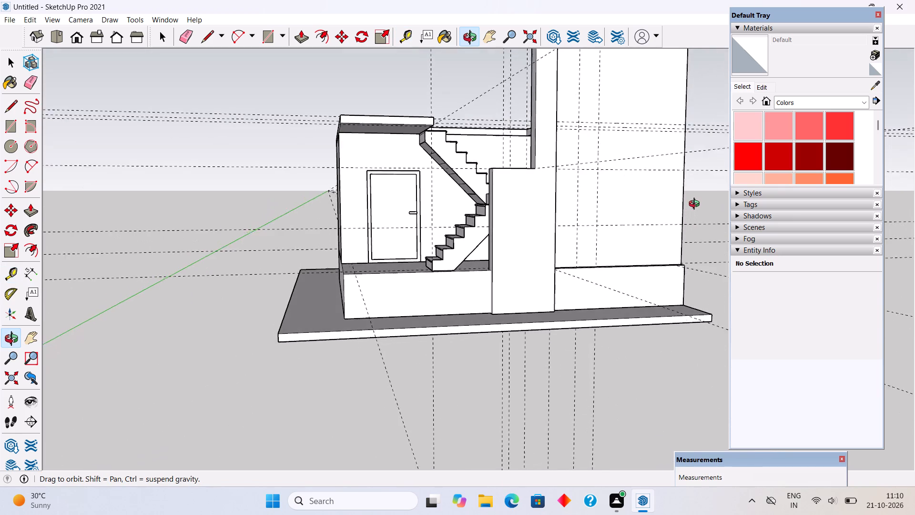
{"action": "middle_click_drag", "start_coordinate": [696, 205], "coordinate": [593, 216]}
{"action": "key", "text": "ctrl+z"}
Place a vertical guide on the front wall 3' from the tall column's edge.
{"action": "scroll", "coordinate": [508, 174], "scroll_direction": "up", "scroll_amount": 4}
{"action": "scroll", "coordinate": [575, 176], "scroll_direction": "up", "scroll_amount": 4}
{"action": "scroll", "coordinate": [532, 179], "scroll_direction": "up", "scroll_amount": 2}
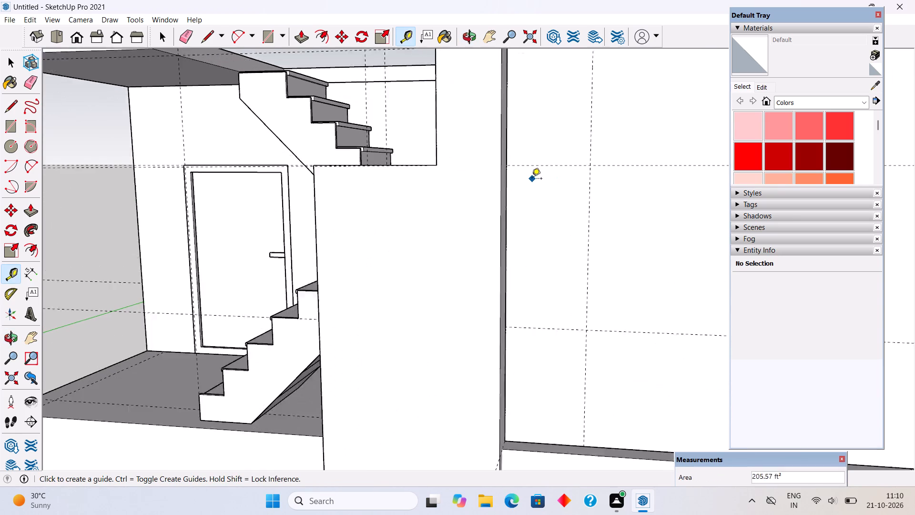
{"action": "scroll", "coordinate": [532, 179], "scroll_direction": "up", "scroll_amount": 2}
{"action": "left_click", "coordinate": [501, 222]}
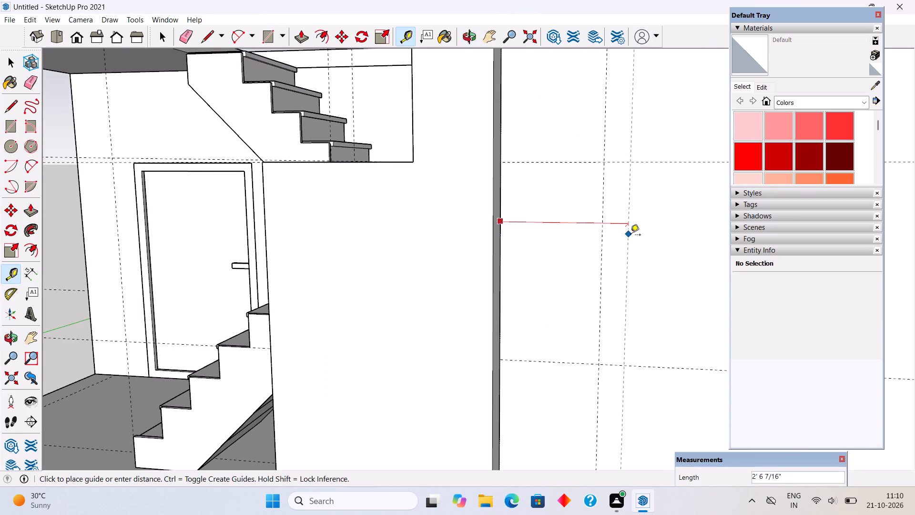
{"action": "type", "text": "3'"}
{"action": "key", "text": "Return"}
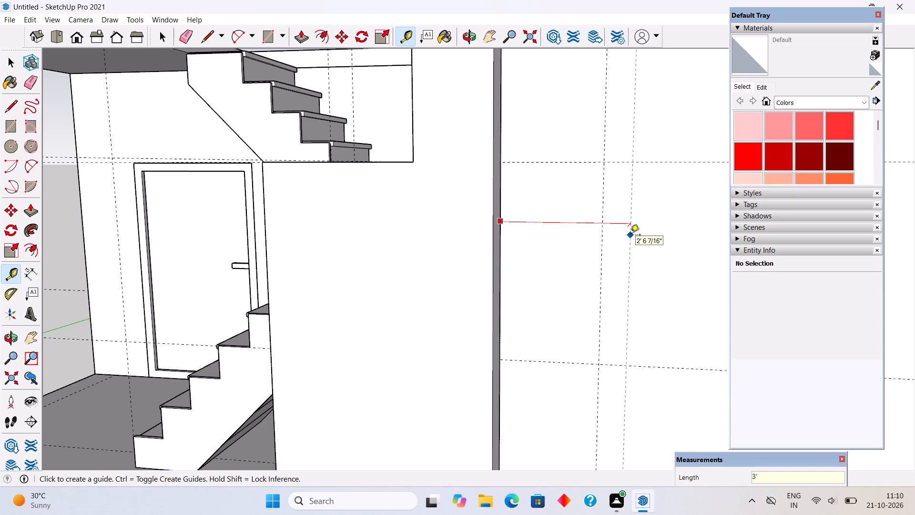
Place another vertical guide on the front wall 4' beyond the 3' guide, away from the column.
{"action": "scroll", "coordinate": [603, 231], "scroll_direction": "down", "scroll_amount": 11}
{"action": "left_click", "coordinate": [593, 261]}
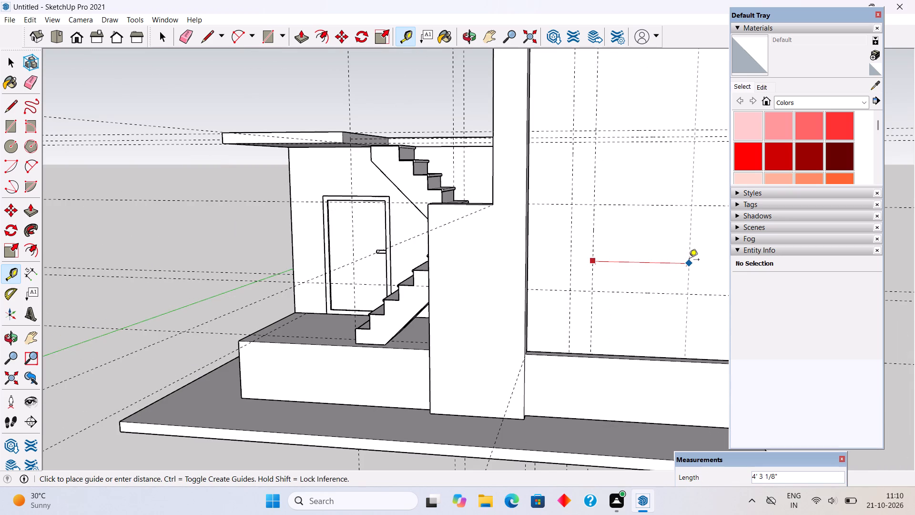
{"action": "type", "text": "4'"}
{"action": "key", "text": "Return"}
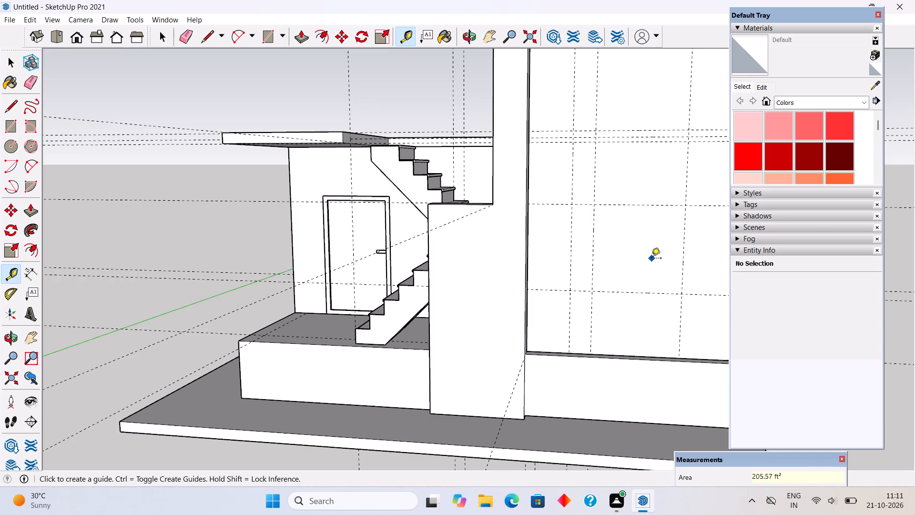
Measure the distance from the outermost vertical guide to the front wall's outer edge without placing a guide.
{"action": "middle_click_drag", "start_coordinate": [621, 283], "coordinate": [659, 266]}
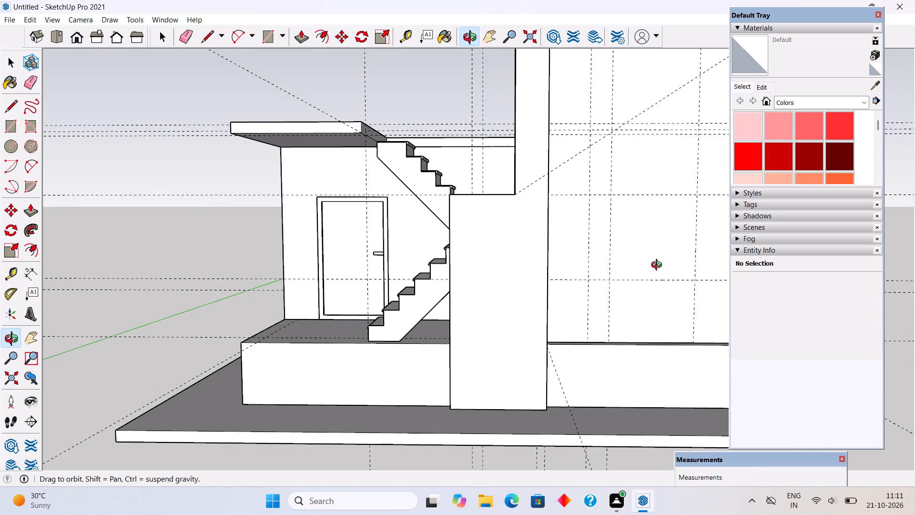
{"action": "middle_click_drag", "start_coordinate": [659, 266], "coordinate": [659, 261]}
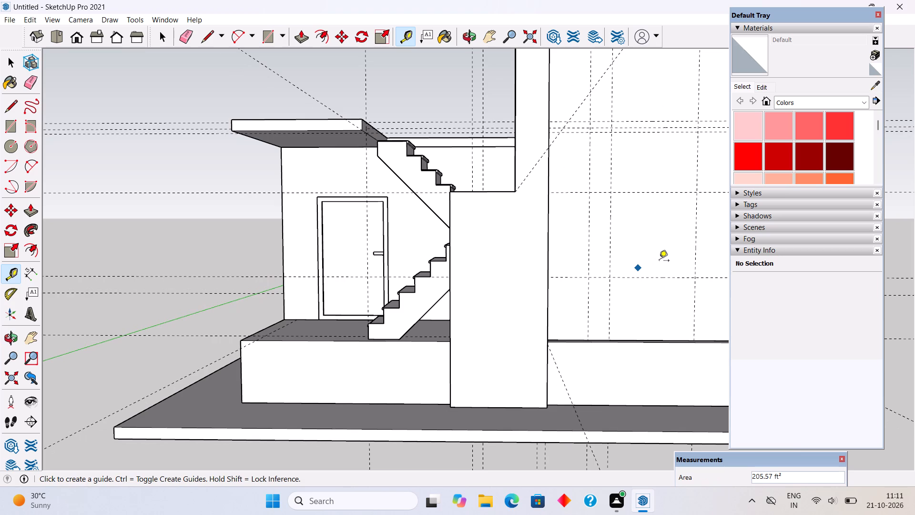
{"action": "middle_click_drag", "start_coordinate": [446, 322], "coordinate": [591, 337]}
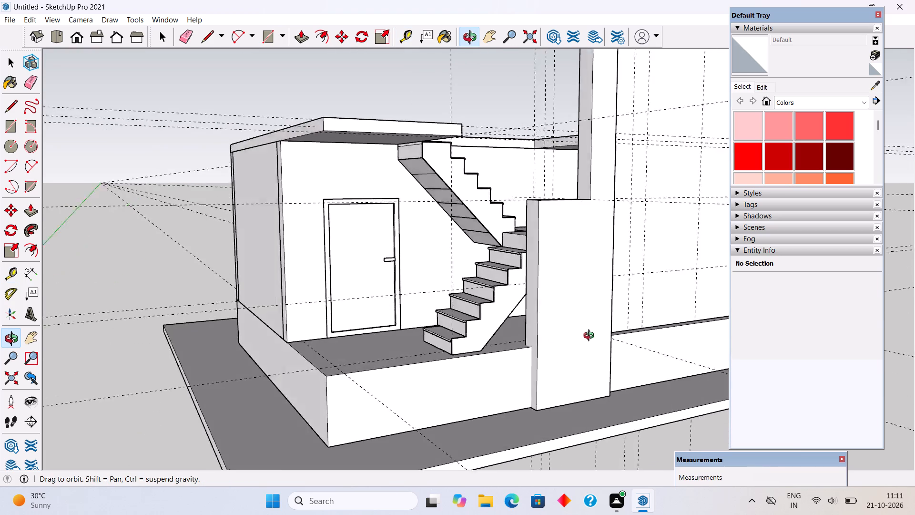
{"action": "middle_click_drag", "start_coordinate": [591, 337], "coordinate": [511, 333]}
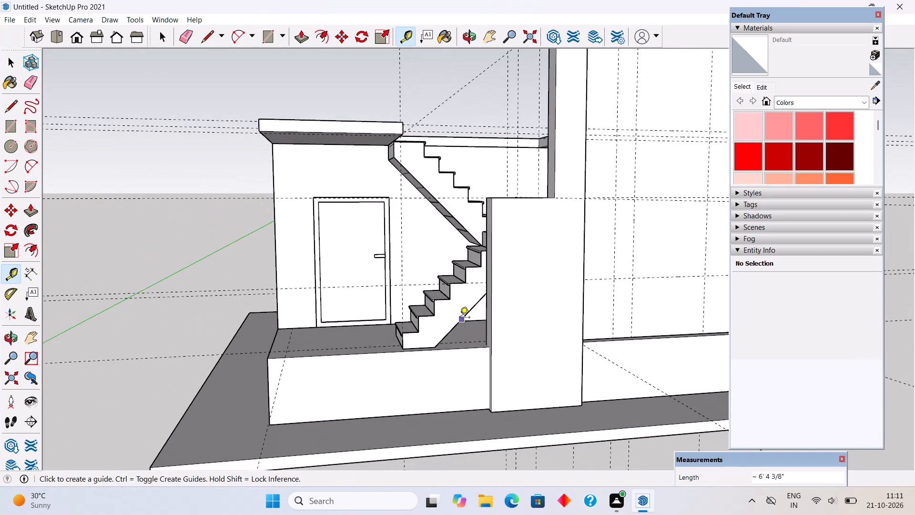
{"action": "scroll", "coordinate": [460, 318], "scroll_direction": "up", "scroll_amount": 5}
{"action": "scroll", "coordinate": [460, 318], "scroll_direction": "down", "scroll_amount": 9}
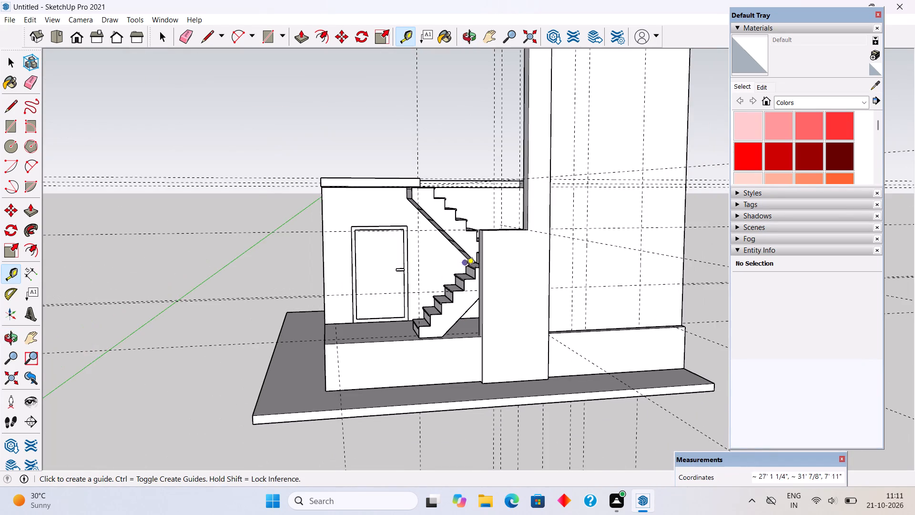
{"action": "middle_click_drag", "start_coordinate": [449, 299], "coordinate": [399, 347]}
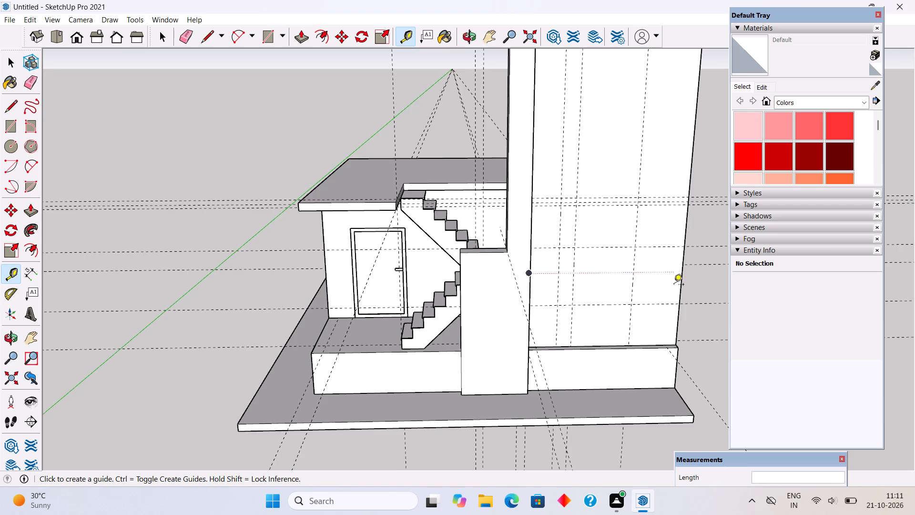
{"action": "left_click", "coordinate": [634, 289]}
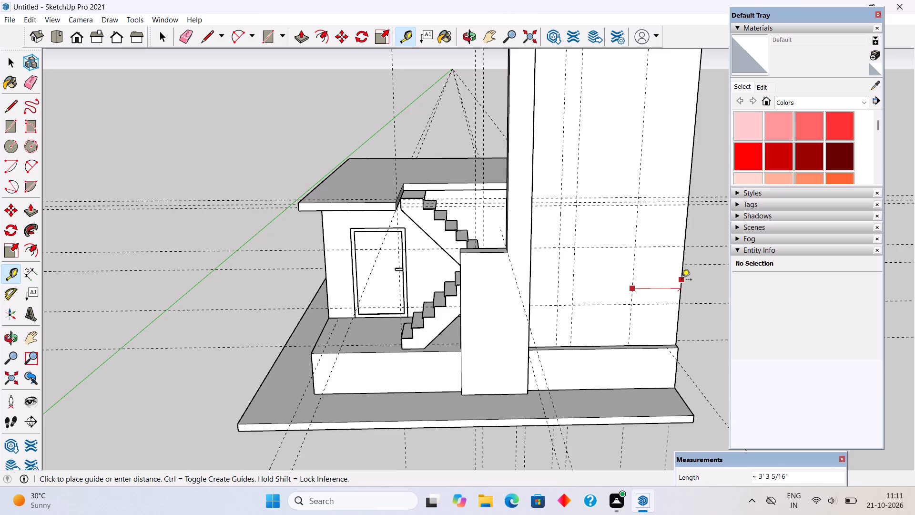
{"action": "key", "text": "space"}
Select all the connected geometry of the tall front wall and make it a group.
{"action": "scroll", "coordinate": [665, 280], "scroll_direction": "down", "scroll_amount": 4}
{"action": "middle_click_drag", "start_coordinate": [630, 280], "coordinate": [533, 280]}
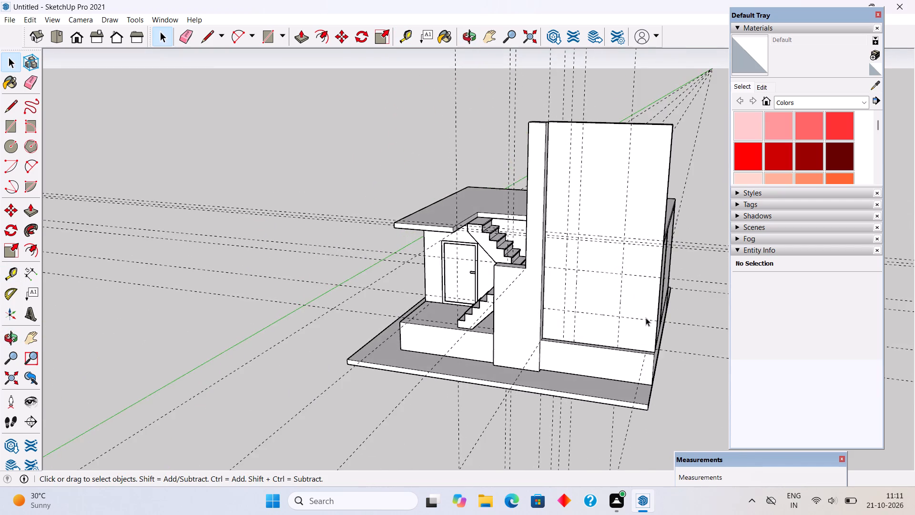
{"action": "scroll", "coordinate": [645, 317], "scroll_direction": "up", "scroll_amount": 8}
{"action": "middle_click_drag", "start_coordinate": [615, 350], "coordinate": [654, 311]}
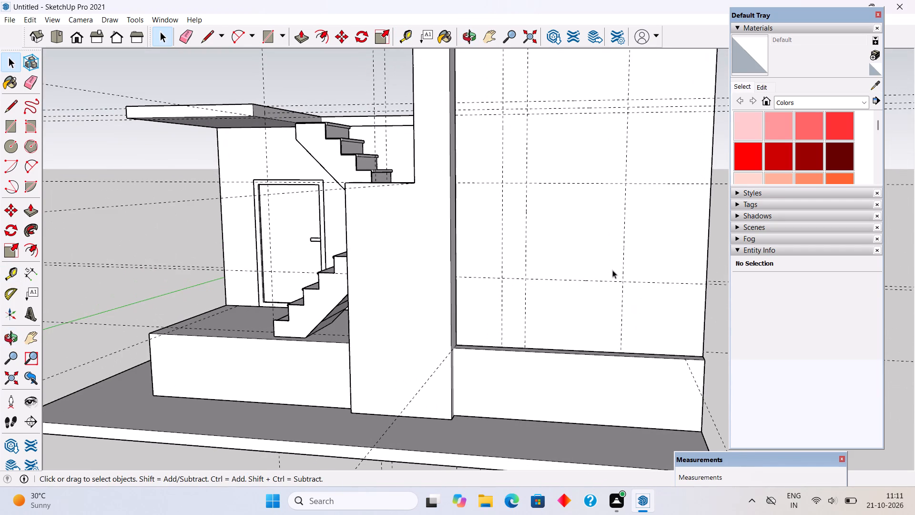
{"action": "triple_click", "coordinate": [582, 268]}
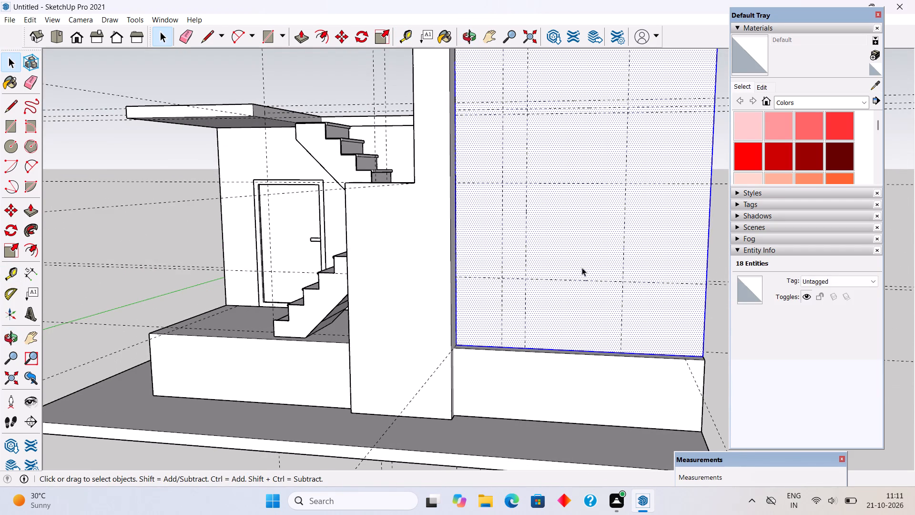
{"action": "right_click", "coordinate": [582, 268]}
{"action": "left_click", "coordinate": [608, 364]}
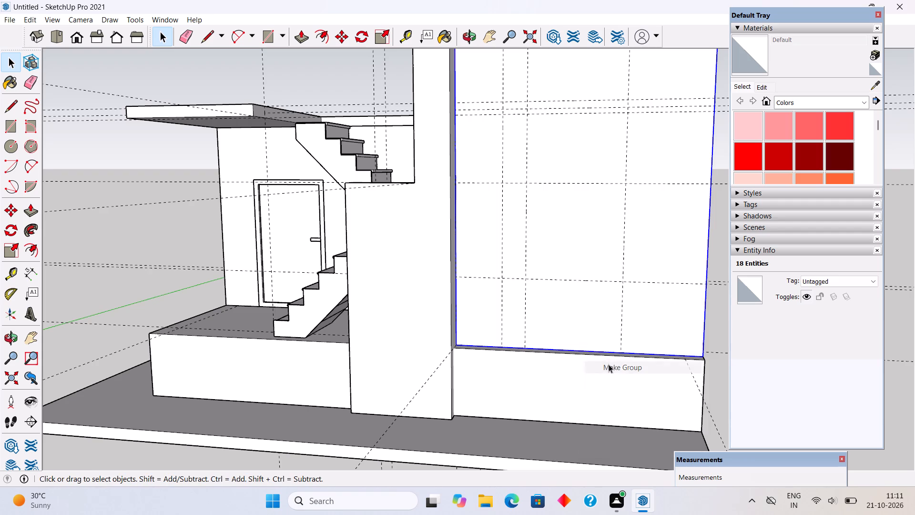
Inside the front wall group, draw a 4' by 4' rectangle between the guide intersections for the window.
{"action": "middle_click_drag", "start_coordinate": [637, 281], "coordinate": [598, 324]}
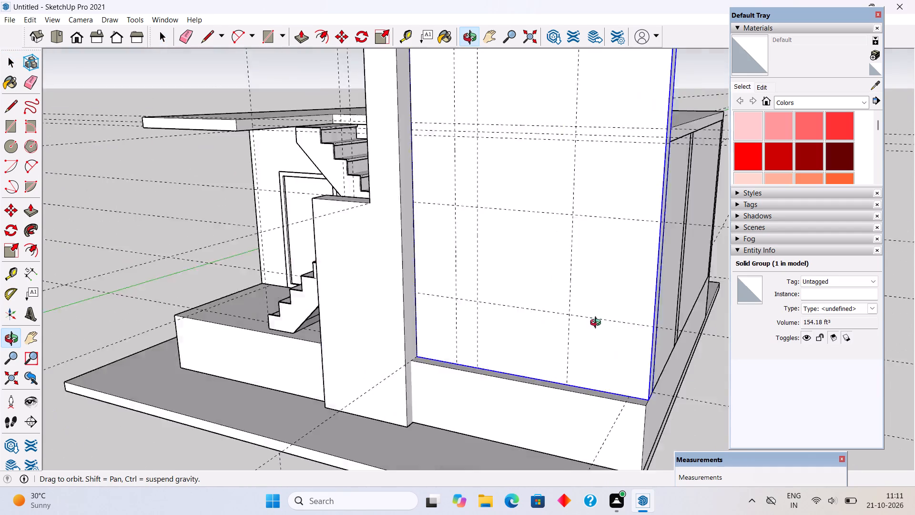
{"action": "middle_click_drag", "start_coordinate": [598, 324], "coordinate": [645, 326]}
{"action": "scroll", "coordinate": [645, 326], "scroll_direction": "down", "scroll_amount": 1}
{"action": "scroll", "coordinate": [645, 326], "scroll_direction": "up", "scroll_amount": 1}
{"action": "scroll", "coordinate": [645, 326], "scroll_direction": "down", "scroll_amount": 2}
{"action": "triple_click", "coordinate": [650, 298]}
{"action": "scroll", "coordinate": [585, 315], "scroll_direction": "up", "scroll_amount": 2}
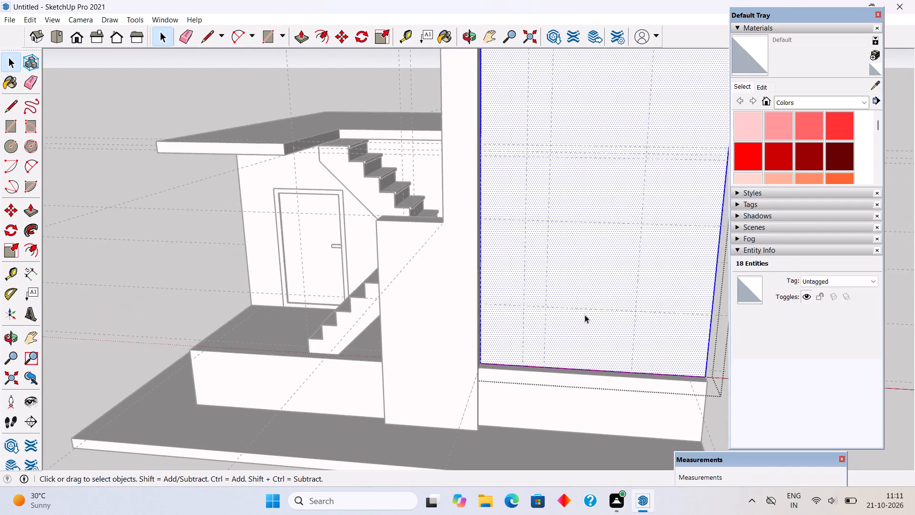
{"action": "scroll", "coordinate": [585, 315], "scroll_direction": "up", "scroll_amount": 1}
{"action": "type", "text": "fr"}
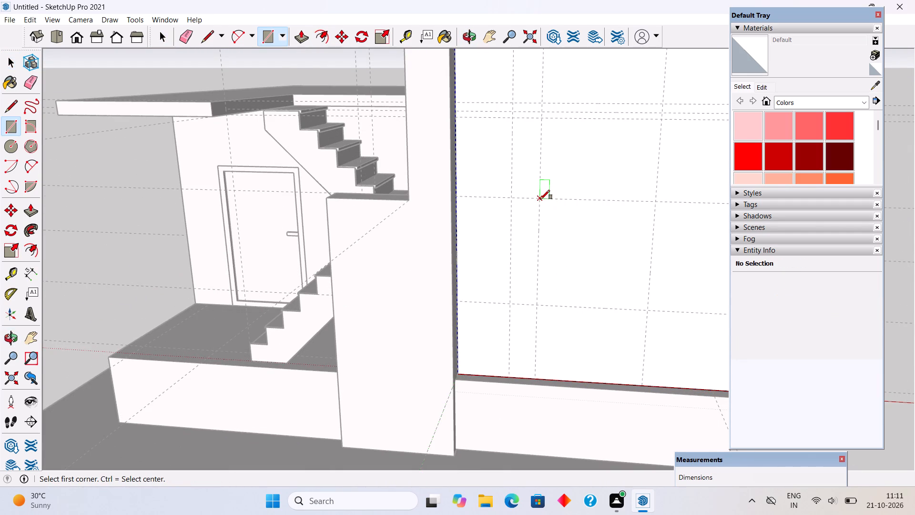
{"action": "left_click", "coordinate": [540, 199]}
{"action": "left_click", "coordinate": [648, 309]}
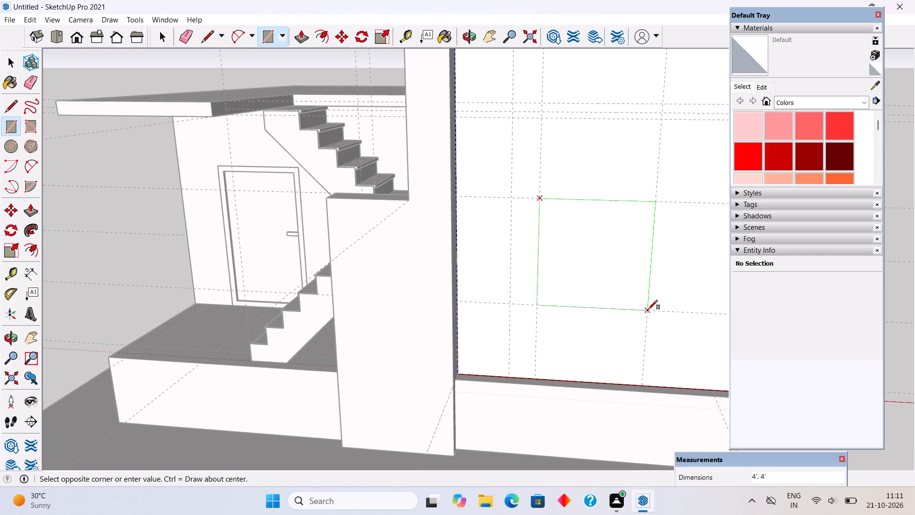
Push the 4' square through the front wall's thickness to cut the window opening, and close the wall group.
{"action": "key", "text": "p"}
{"action": "left_click_drag", "start_coordinate": [608, 294], "coordinate": [582, 232]}
{"action": "scroll", "coordinate": [542, 280], "scroll_direction": "down", "scroll_amount": 8}
{"action": "key", "text": "space"}
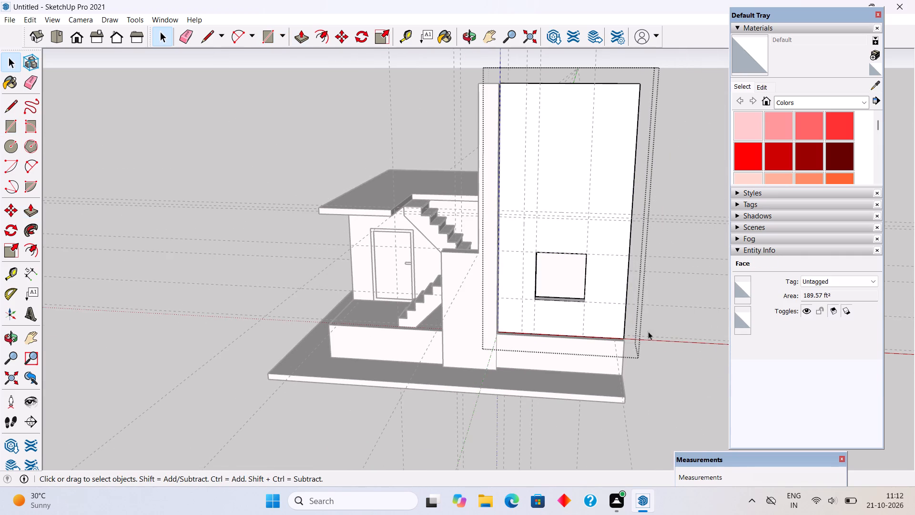
{"action": "left_click", "coordinate": [679, 307]}
{"action": "middle_click_drag", "start_coordinate": [581, 398], "coordinate": [644, 320]}
{"action": "scroll", "coordinate": [639, 225], "scroll_direction": "up", "scroll_amount": 3}
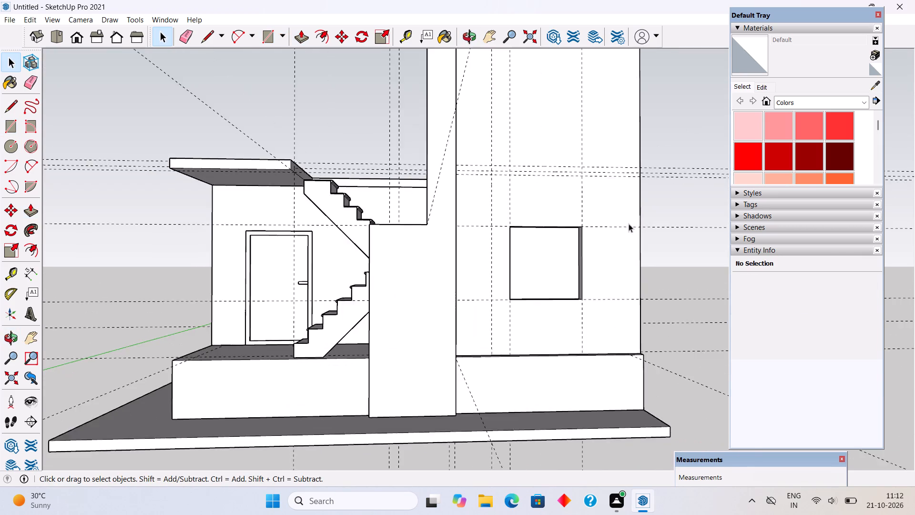
{"action": "scroll", "coordinate": [629, 224], "scroll_direction": "up", "scroll_amount": 7}
{"action": "middle_click_drag", "start_coordinate": [585, 352], "coordinate": [645, 390]}
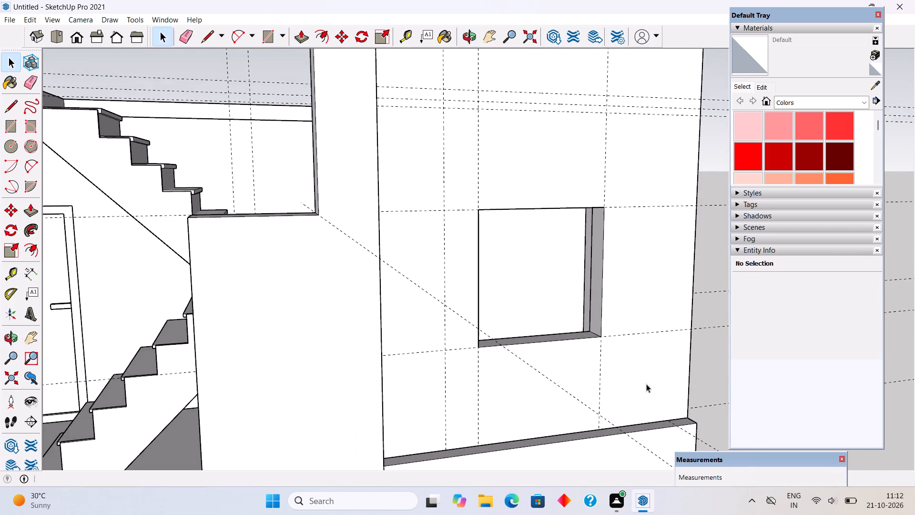
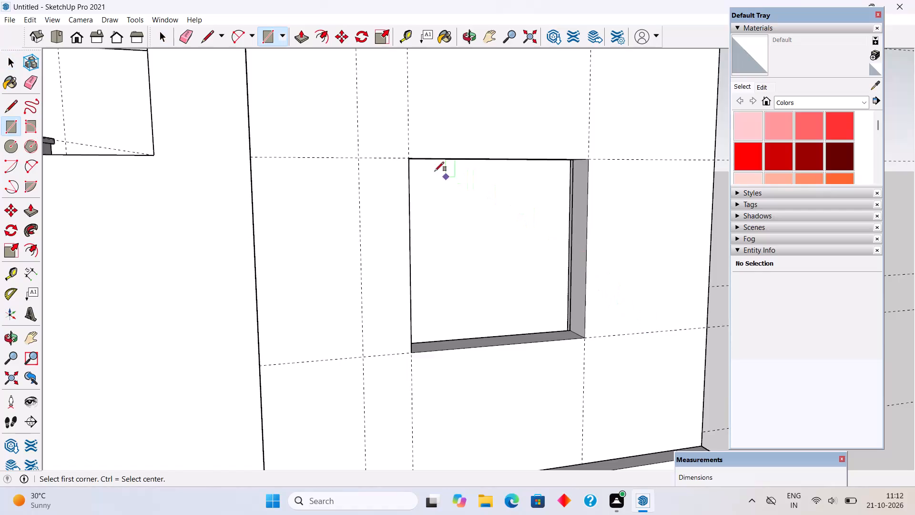
Draw a 4' by 4' rectangle over the window opening and offset its outline 5" outward.
{"action": "left_click", "coordinate": [411, 159]}
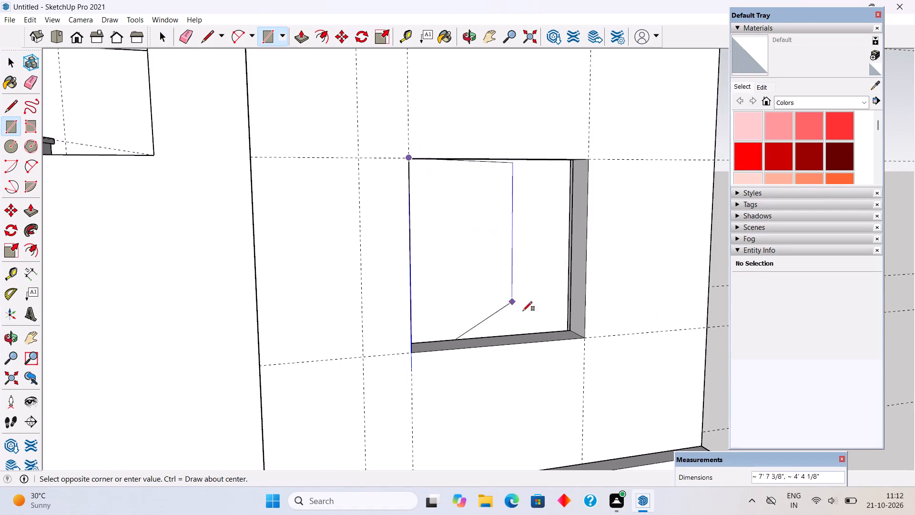
{"action": "left_click", "coordinate": [585, 337]}
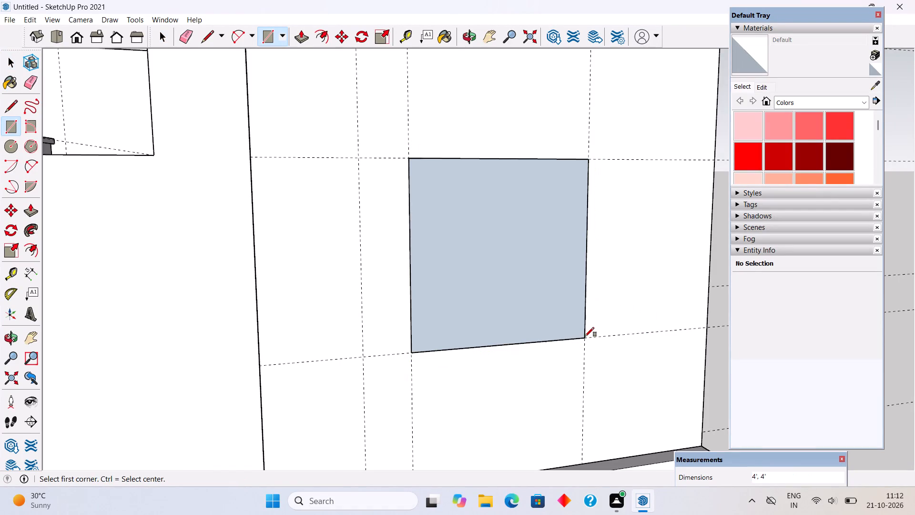
{"action": "key", "text": "f"}
{"action": "left_click", "coordinate": [515, 334]}
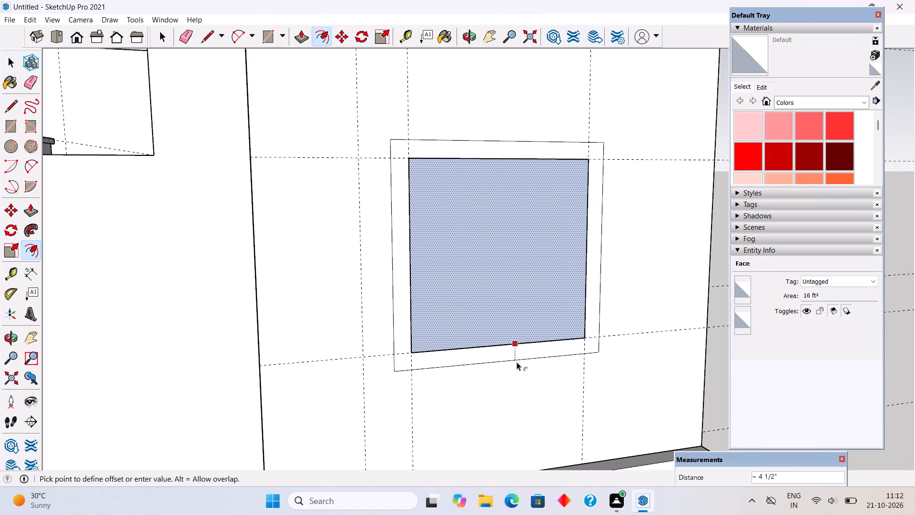
{"action": "type", "text": "5\""}
{"action": "key", "text": "Return"}
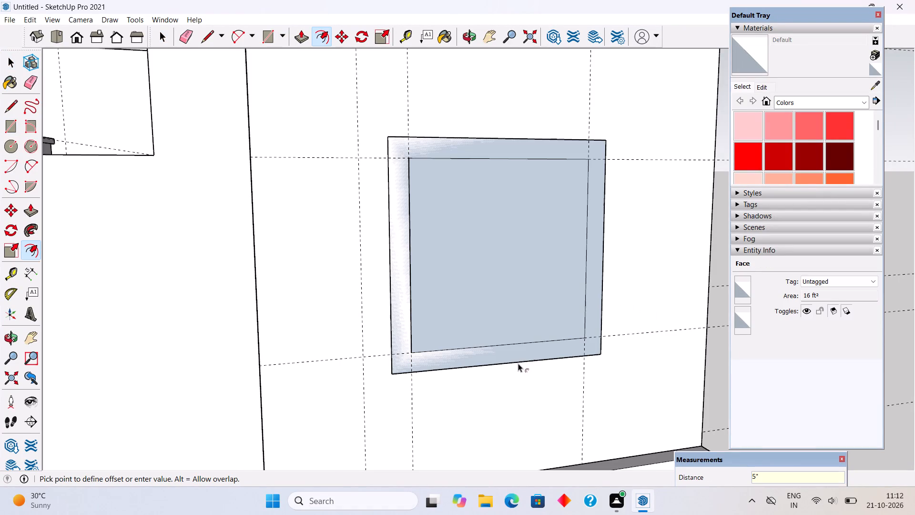
Delete the inner face of the offset rectangle to reopen the window opening.
{"action": "key", "text": "space"}
{"action": "left_click", "coordinate": [505, 313]}
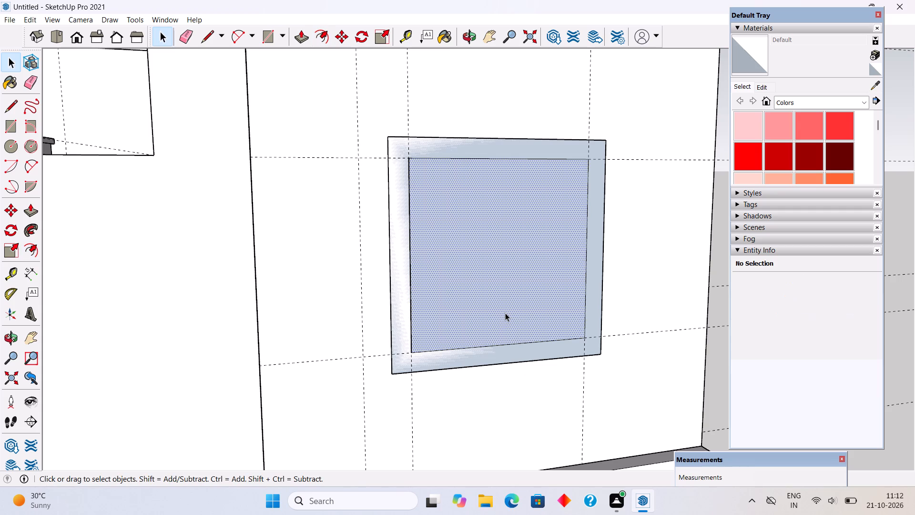
{"action": "key", "text": "Delete"}
Push/Pull the window's border face outward 5" from the wall.
{"action": "key", "text": "p"}
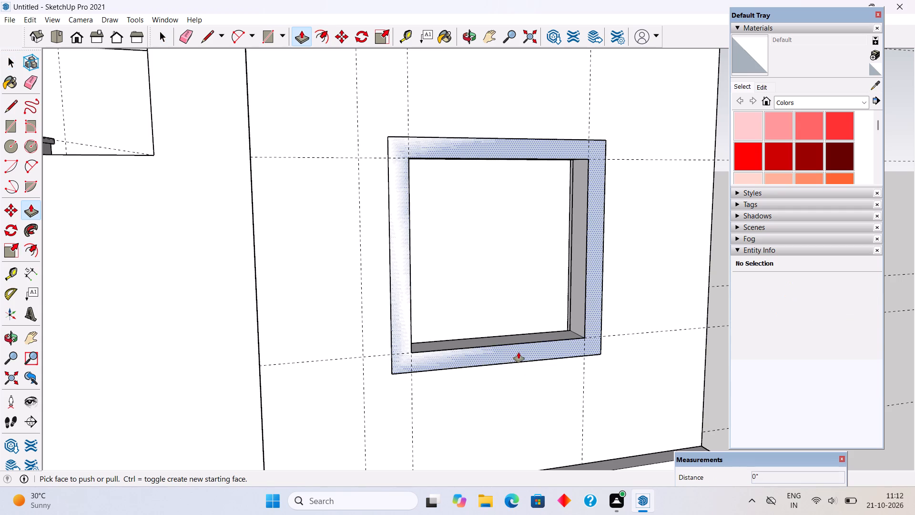
{"action": "left_click", "coordinate": [518, 352]}
{"action": "type", "text": "5\""}
{"action": "key", "text": "Return"}
Make the whole extruded window frame a group and deselect it.
{"action": "key", "text": "space"}
{"action": "triple_click", "coordinate": [529, 363]}
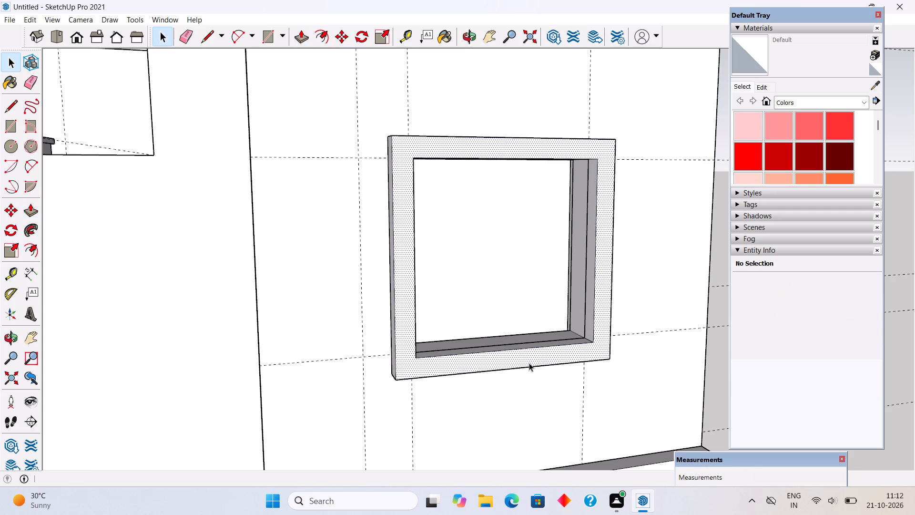
{"action": "left_click", "coordinate": [529, 363]}
{"action": "right_click", "coordinate": [529, 362]}
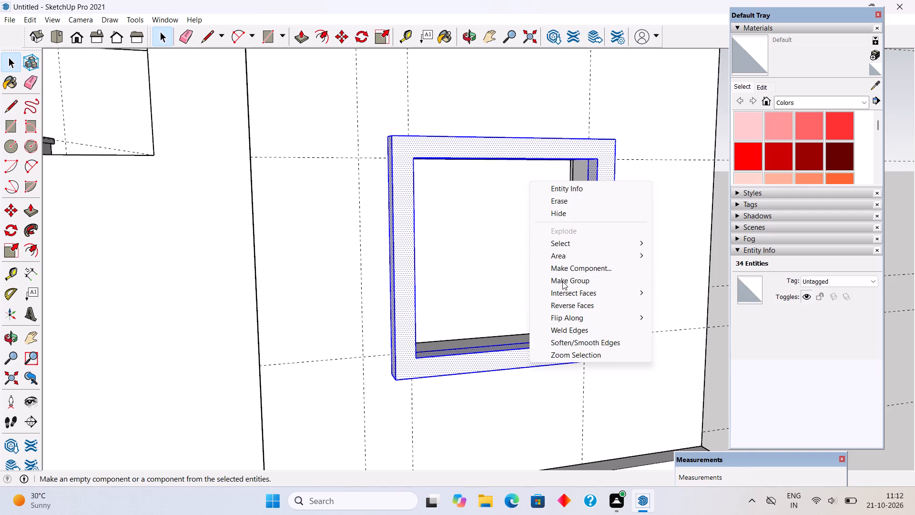
{"action": "left_click", "coordinate": [562, 281]}
{"action": "scroll", "coordinate": [500, 287], "scroll_direction": "down", "scroll_amount": 2}
{"action": "scroll", "coordinate": [411, 316], "scroll_direction": "down", "scroll_amount": 3}
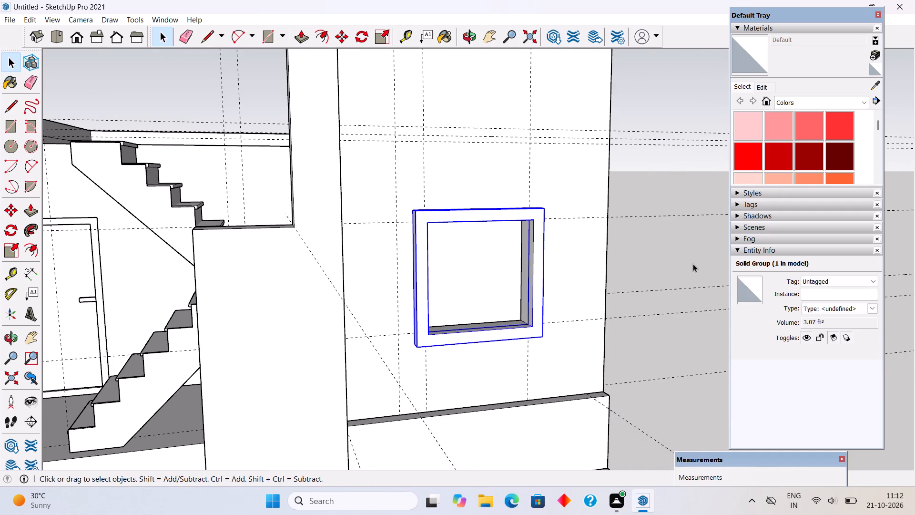
{"action": "left_click", "coordinate": [692, 264]}
Draw a 4' by 4' rectangle inside the window frame's opening and offset its outline 3" inward.
{"action": "middle_click_drag", "start_coordinate": [546, 294], "coordinate": [452, 237]}
{"action": "scroll", "coordinate": [457, 229], "scroll_direction": "up", "scroll_amount": 2}
{"action": "middle_click_drag", "start_coordinate": [448, 216], "coordinate": [474, 247]}
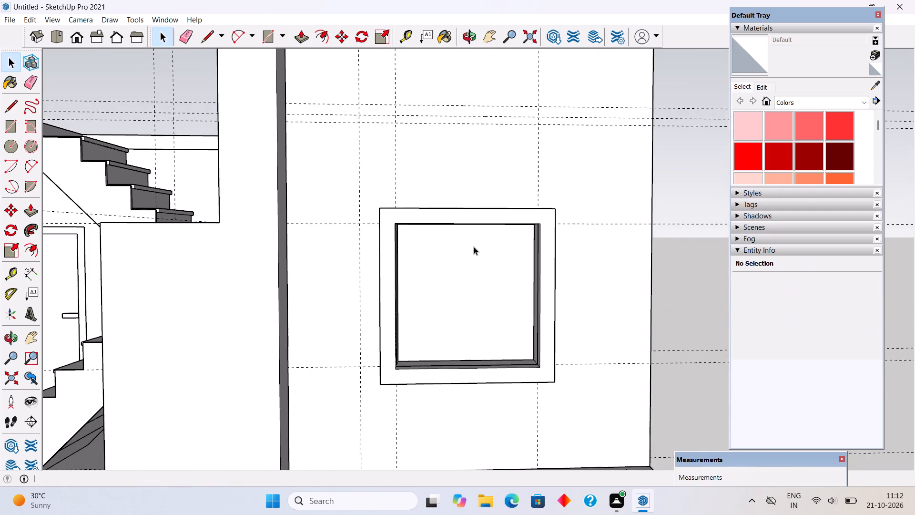
{"action": "scroll", "coordinate": [379, 231], "scroll_direction": "up", "scroll_amount": 4}
{"action": "key", "text": "r"}
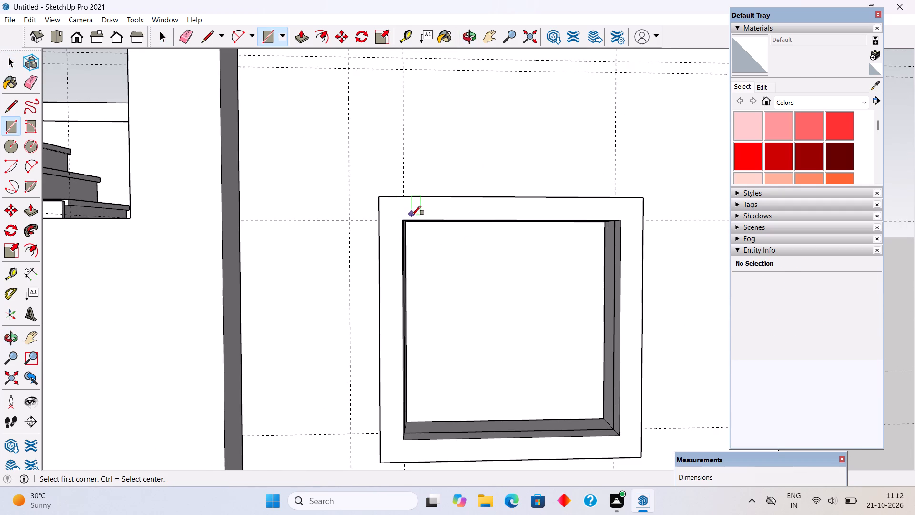
{"action": "left_click", "coordinate": [402, 221]}
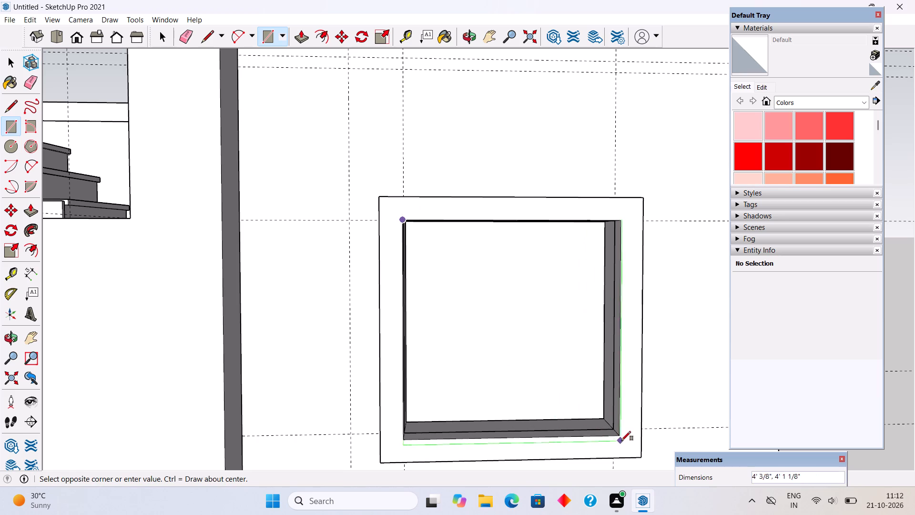
{"action": "left_click", "coordinate": [619, 434]}
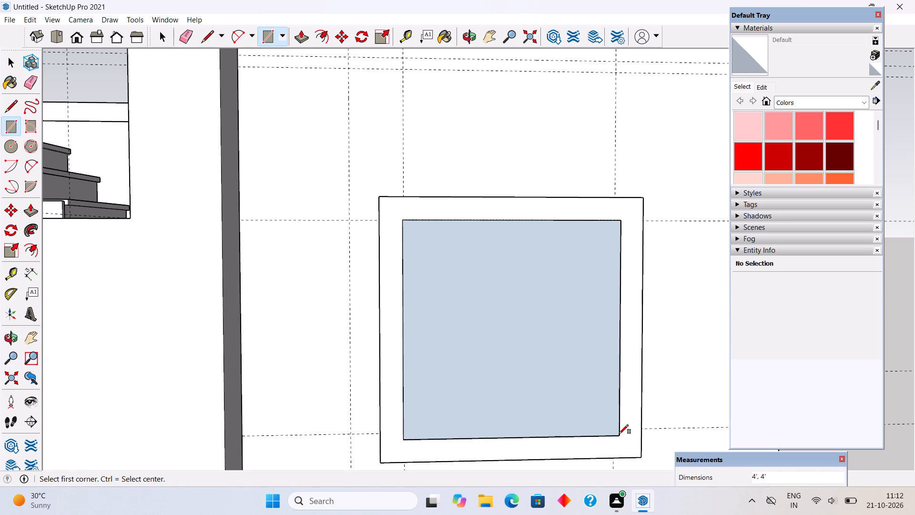
{"action": "key", "text": "f"}
{"action": "left_click", "coordinate": [586, 433]}
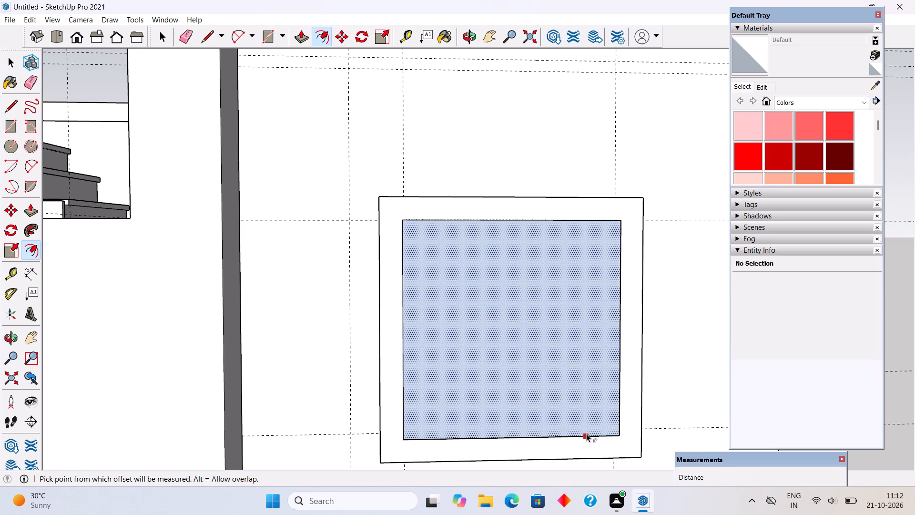
{"action": "type", "text": "3\""}
{"action": "key", "text": "Return"}
{"action": "key", "text": "space"}
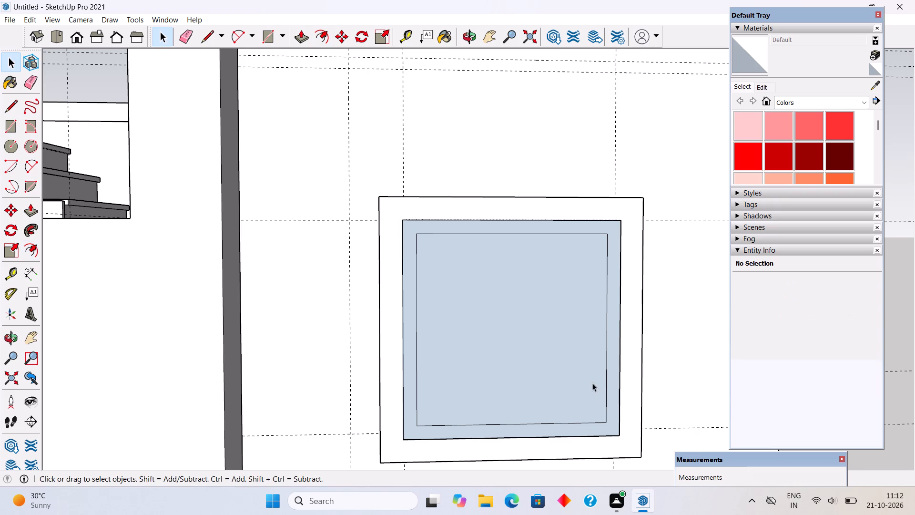
Place a vertical guide through the midpoint of the inner window panel's lower edge.
{"action": "left_click", "coordinate": [592, 383]}
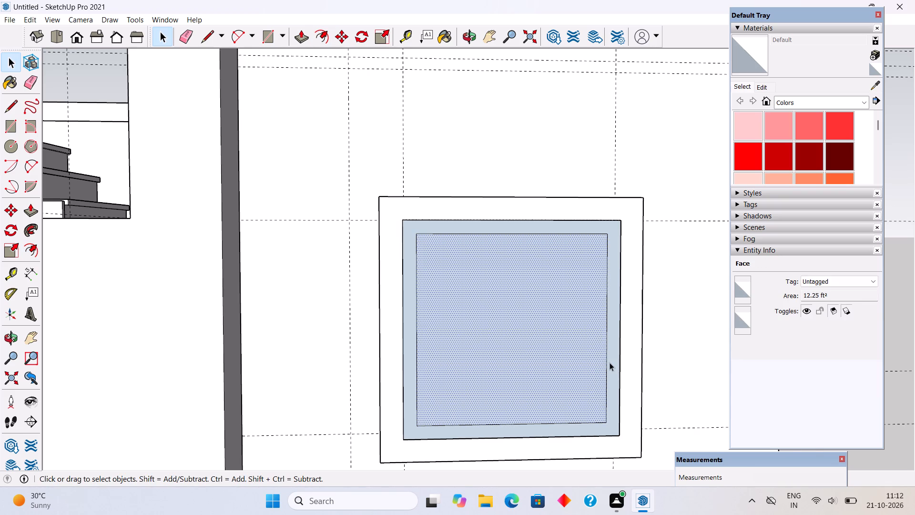
{"action": "scroll", "coordinate": [610, 362], "scroll_direction": "up", "scroll_amount": 3}
{"action": "key", "text": "t"}
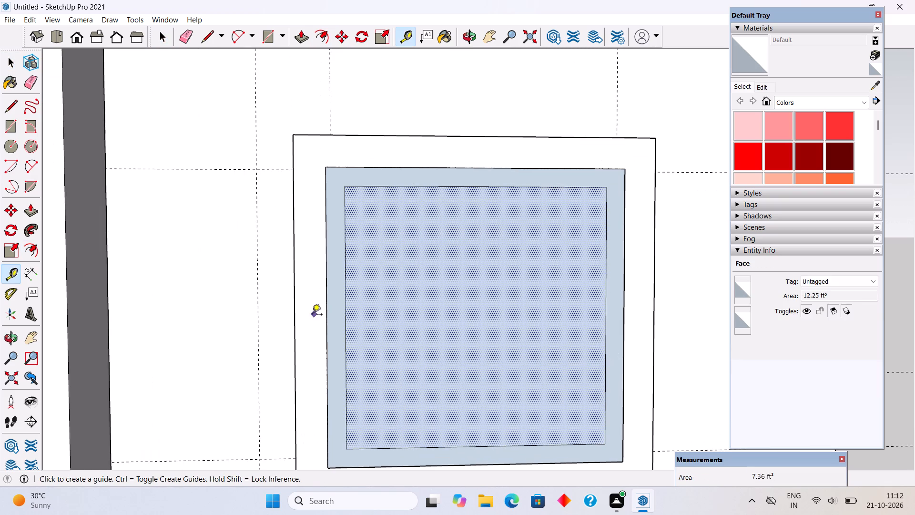
{"action": "left_click", "coordinate": [346, 317]}
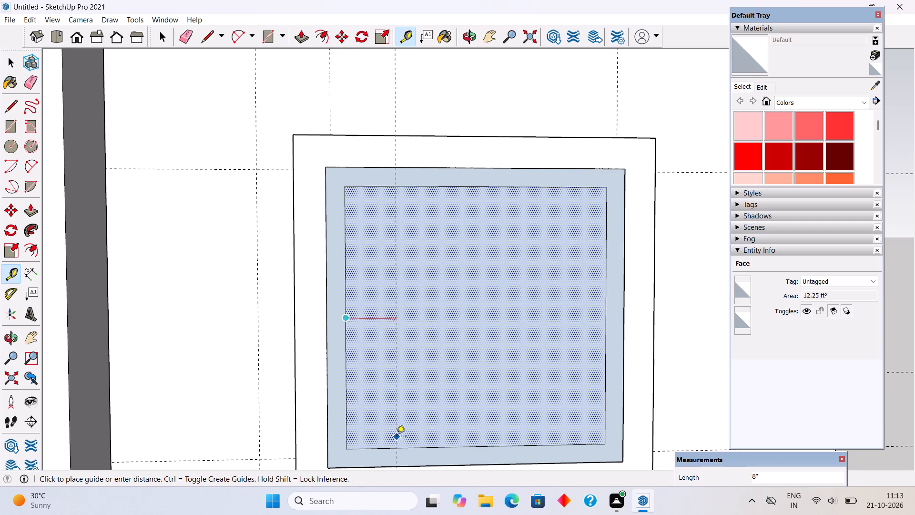
{"action": "key", "text": "space"}
{"action": "key", "text": "t"}
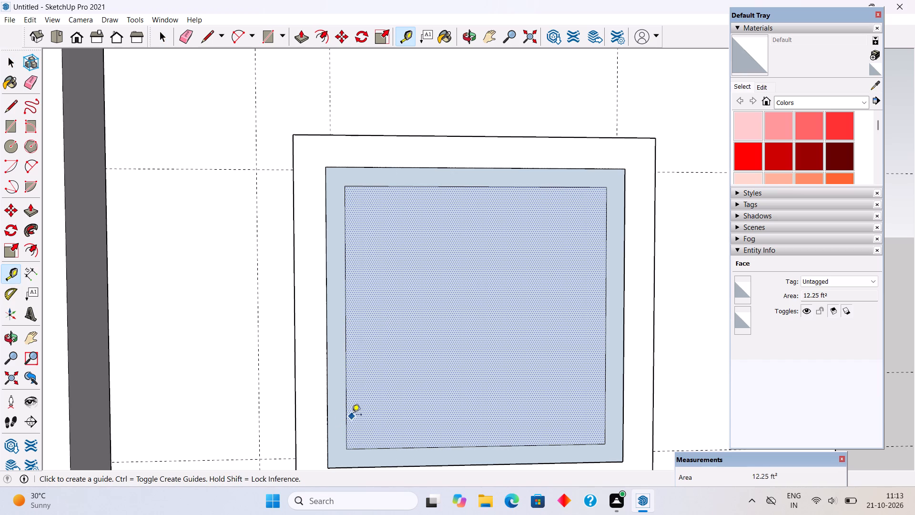
{"action": "left_click", "coordinate": [347, 414]}
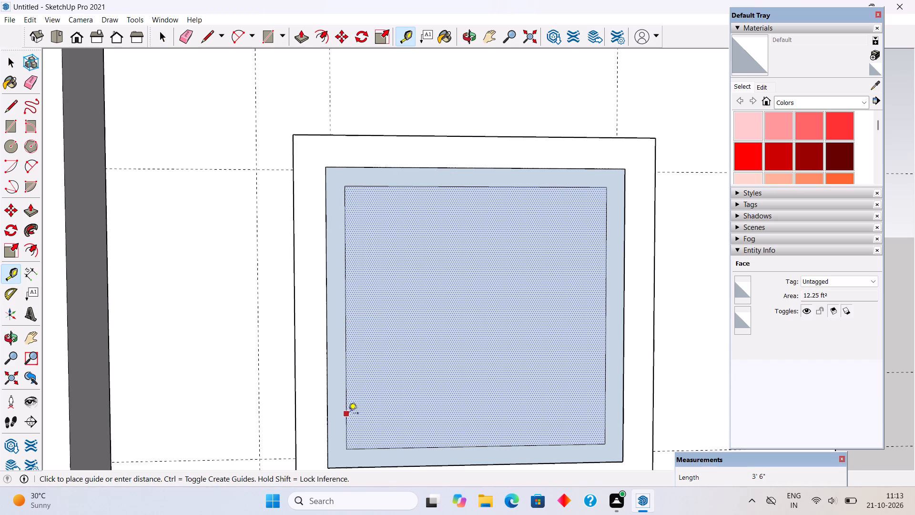
{"action": "left_click", "coordinate": [478, 450]}
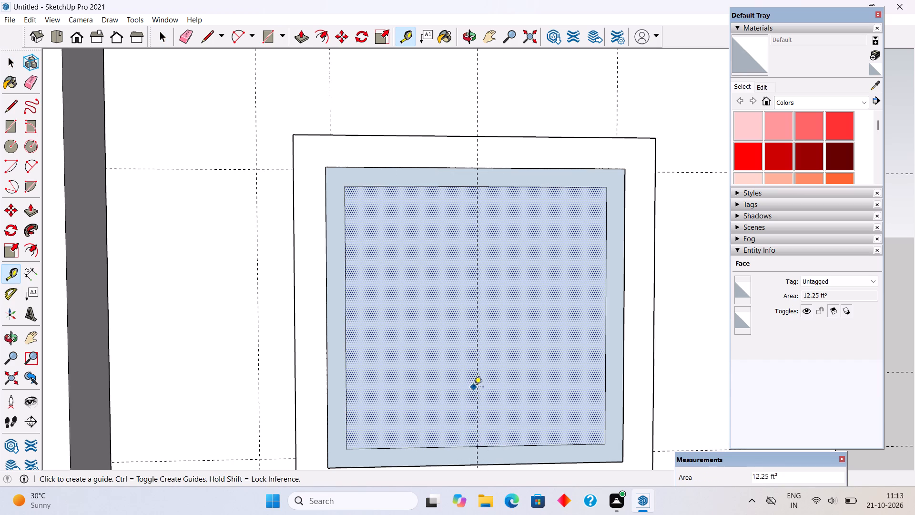
Add vertical guides .15" to each side of the window panel's centre guide.
{"action": "left_click", "coordinate": [478, 378]}
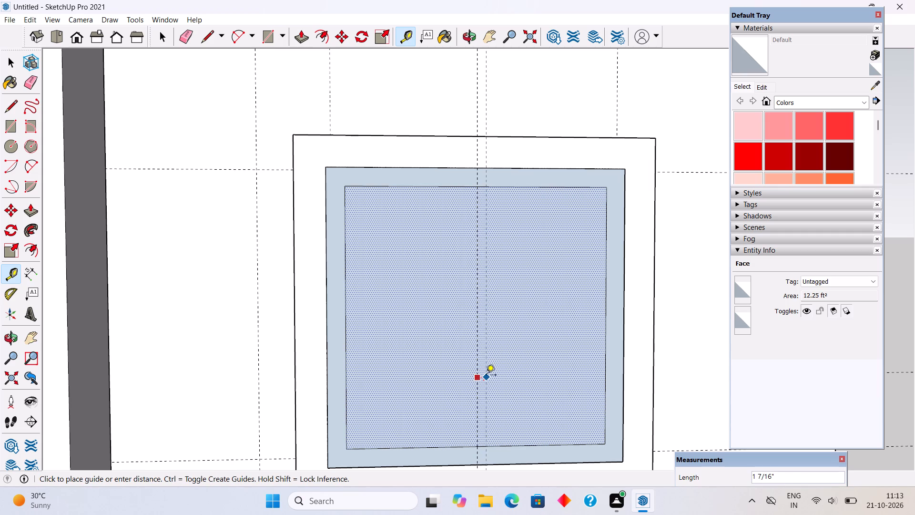
{"action": "key", "text": "period"}
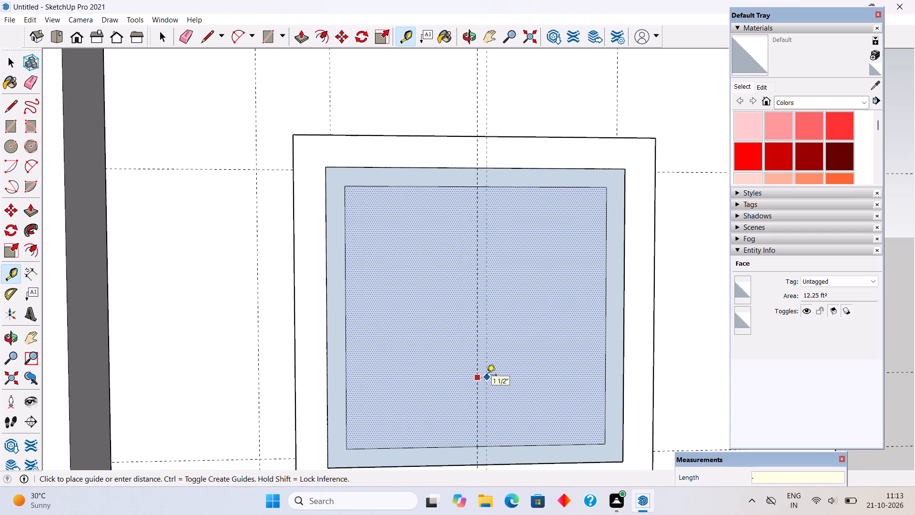
{"action": "type", "text": "15\""}
{"action": "key", "text": "Return"}
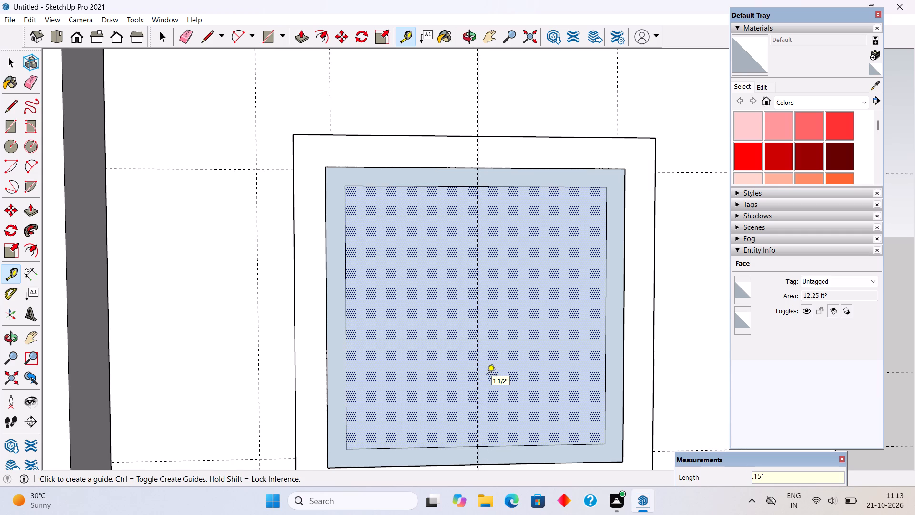
{"action": "scroll", "coordinate": [487, 376], "scroll_direction": "up", "scroll_amount": 6}
{"action": "scroll", "coordinate": [394, 338], "scroll_direction": "up", "scroll_amount": 5}
{"action": "scroll", "coordinate": [538, 344], "scroll_direction": "up", "scroll_amount": 6}
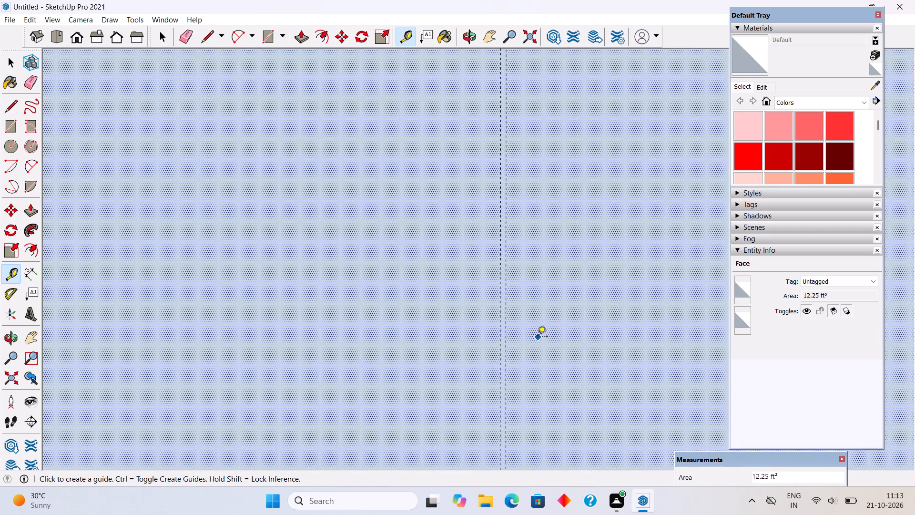
{"action": "scroll", "coordinate": [533, 333], "scroll_direction": "up", "scroll_amount": 6}
{"action": "left_click", "coordinate": [474, 314]}
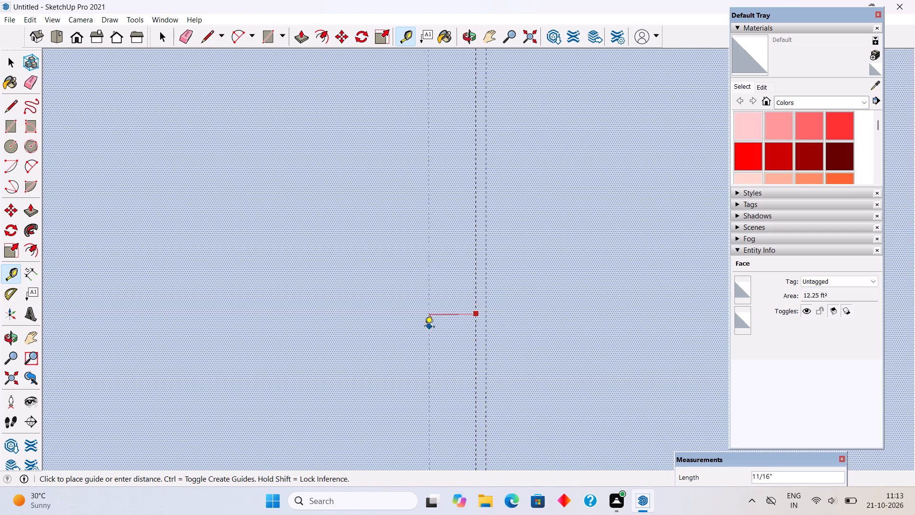
{"action": "type", "text": ".15\""}
{"action": "key", "text": "Return"}
Add a vertical guide 3" outward from each of the two guides flanking the centre guide.
{"action": "scroll", "coordinate": [425, 328], "scroll_direction": "down", "scroll_amount": 10}
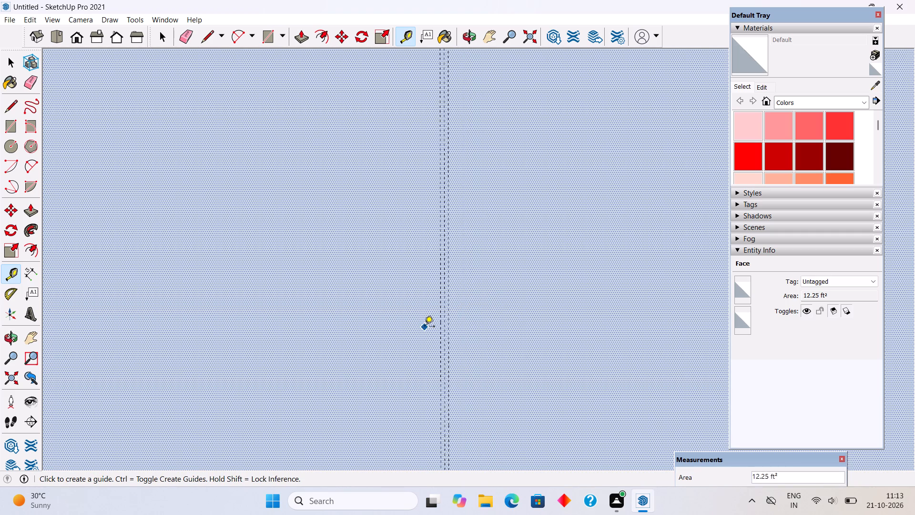
{"action": "scroll", "coordinate": [425, 327], "scroll_direction": "down", "scroll_amount": 4}
{"action": "scroll", "coordinate": [446, 347], "scroll_direction": "up", "scroll_amount": 5}
{"action": "scroll", "coordinate": [418, 322], "scroll_direction": "down", "scroll_amount": 5}
{"action": "scroll", "coordinate": [353, 350], "scroll_direction": "down", "scroll_amount": 5}
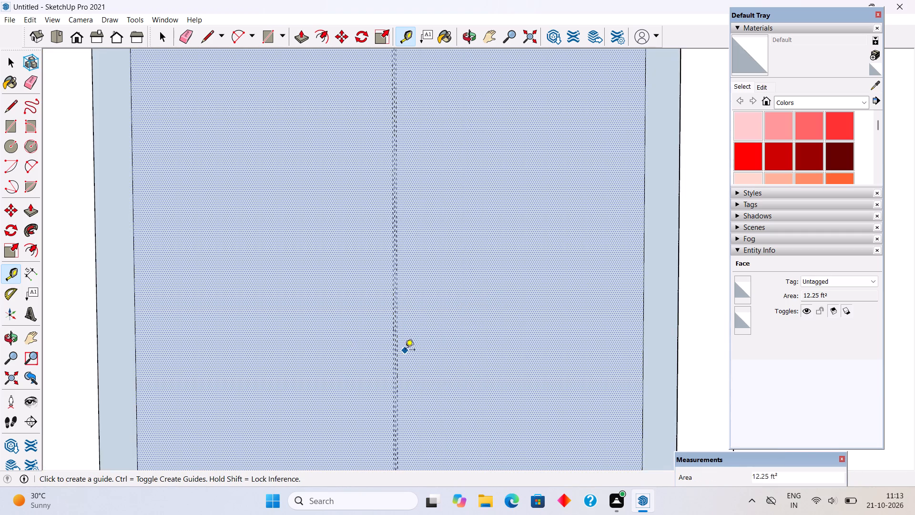
{"action": "scroll", "coordinate": [407, 350], "scroll_direction": "up", "scroll_amount": 13}
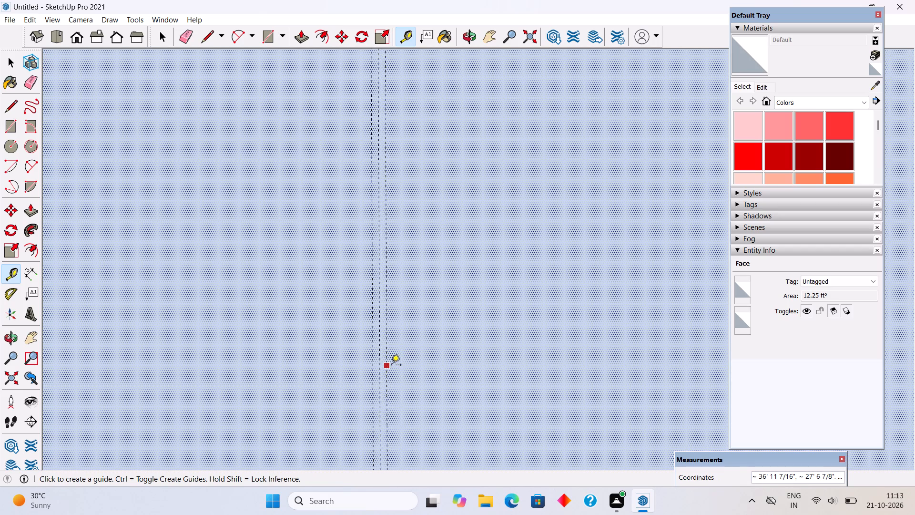
{"action": "left_click", "coordinate": [391, 366]}
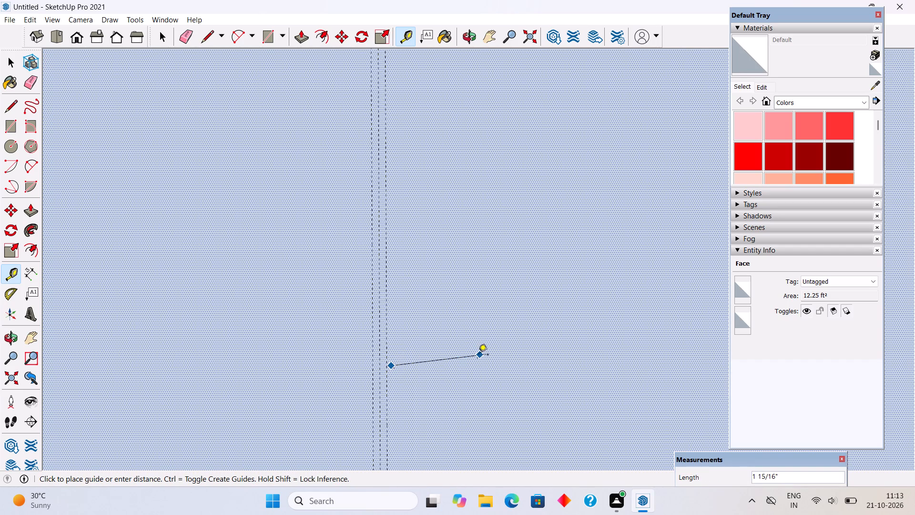
{"action": "key", "text": "t"}
{"action": "left_click", "coordinate": [389, 402]}
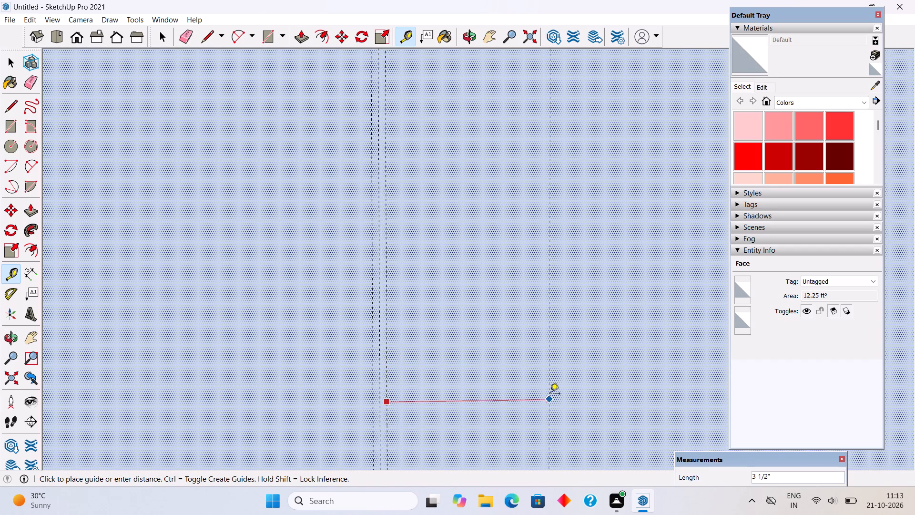
{"action": "type", "text": "3\""}
{"action": "key", "text": "Return"}
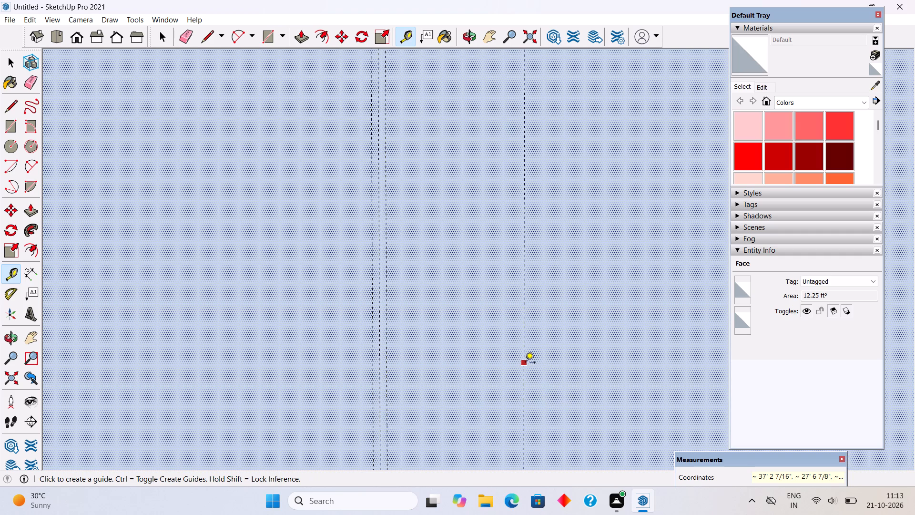
{"action": "left_click", "coordinate": [373, 359]}
{"action": "type", "text": "3\""}
{"action": "key", "text": "Return"}
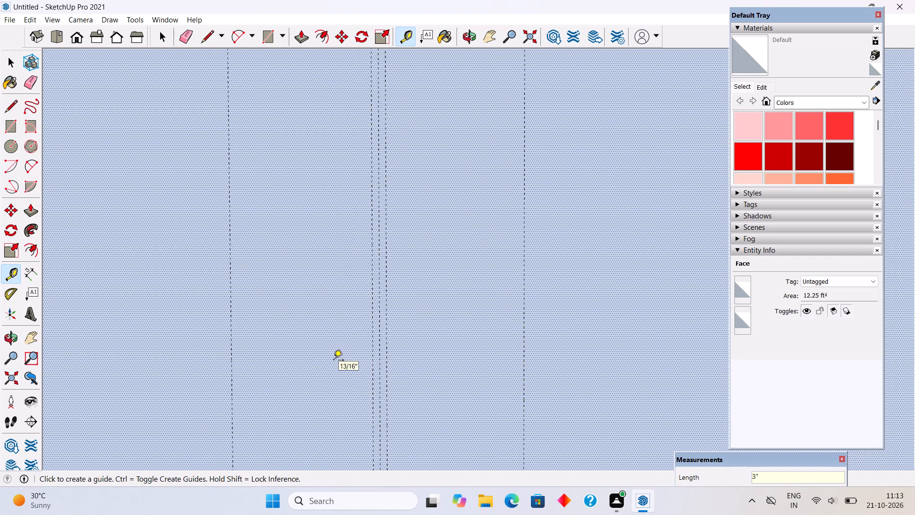
Draw two 3' 6" vertical lines along the outermost centre guides, from the lower to the upper edge of the inner window panel.
{"action": "scroll", "coordinate": [334, 362], "scroll_direction": "down", "scroll_amount": 16}
{"action": "scroll", "coordinate": [356, 337], "scroll_direction": "down", "scroll_amount": 5}
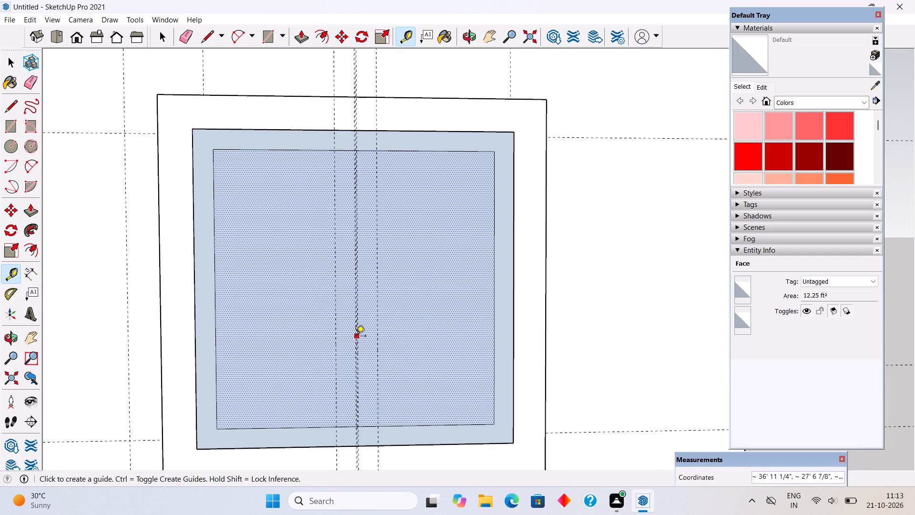
{"action": "key", "text": "space"}
{"action": "key", "text": "l"}
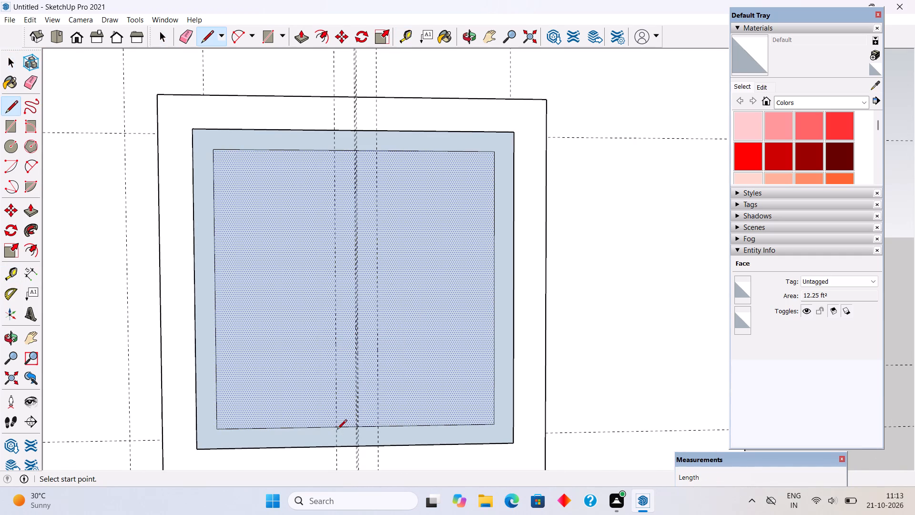
{"action": "left_click", "coordinate": [335, 427]}
{"action": "left_click", "coordinate": [337, 152]}
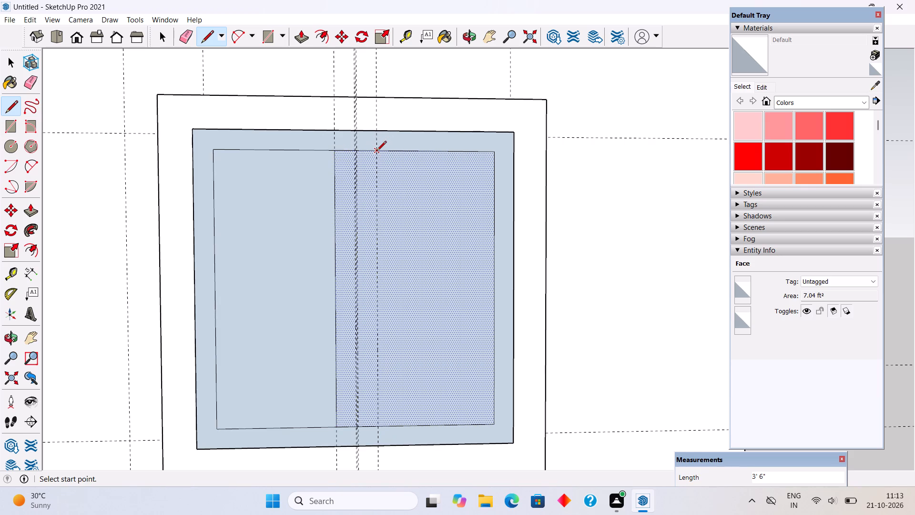
{"action": "left_click", "coordinate": [376, 152]}
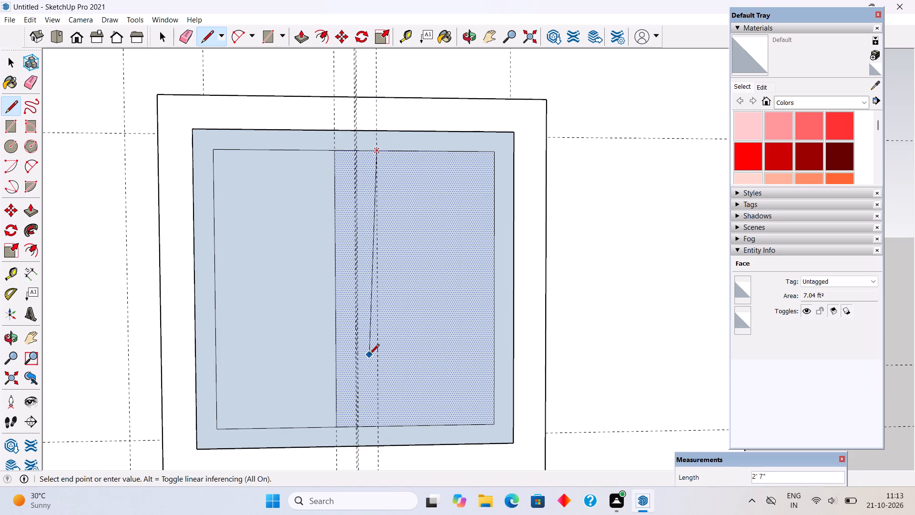
{"action": "left_click", "coordinate": [378, 429]}
Draw a 3' 6" vertical line across the inner panel along the guide just right of the centre guide.
{"action": "scroll", "coordinate": [398, 453], "scroll_direction": "up", "scroll_amount": 4}
{"action": "scroll", "coordinate": [347, 407], "scroll_direction": "up", "scroll_amount": 5}
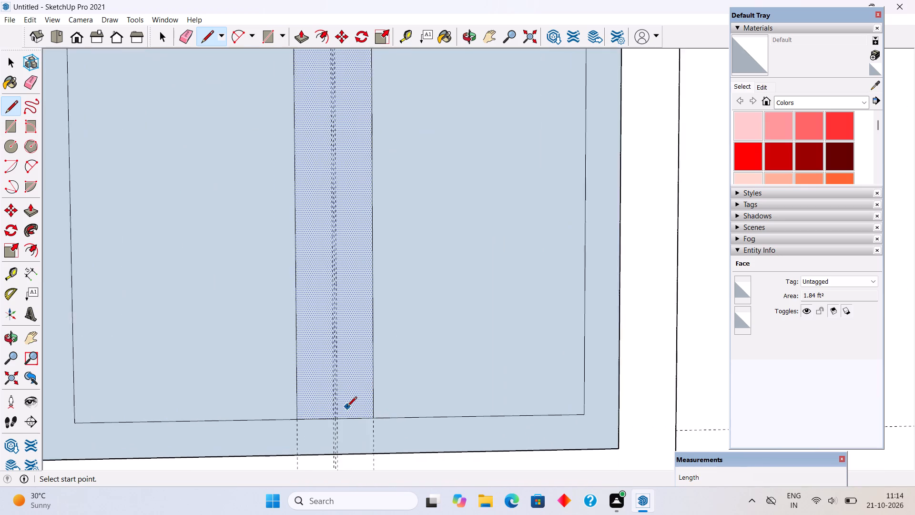
{"action": "scroll", "coordinate": [319, 427], "scroll_direction": "up", "scroll_amount": 14}
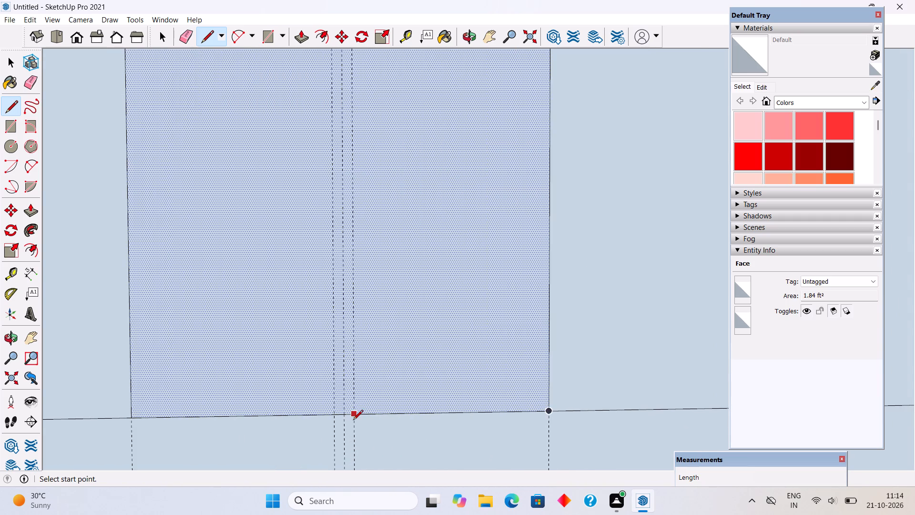
{"action": "left_click", "coordinate": [356, 412]}
{"action": "scroll", "coordinate": [359, 374], "scroll_direction": "down", "scroll_amount": 12}
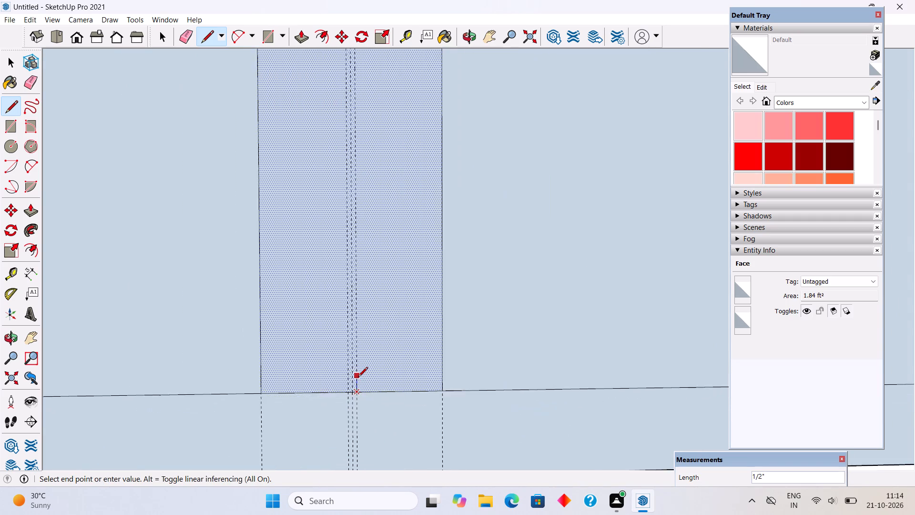
{"action": "scroll", "coordinate": [358, 378], "scroll_direction": "down", "scroll_amount": 16}
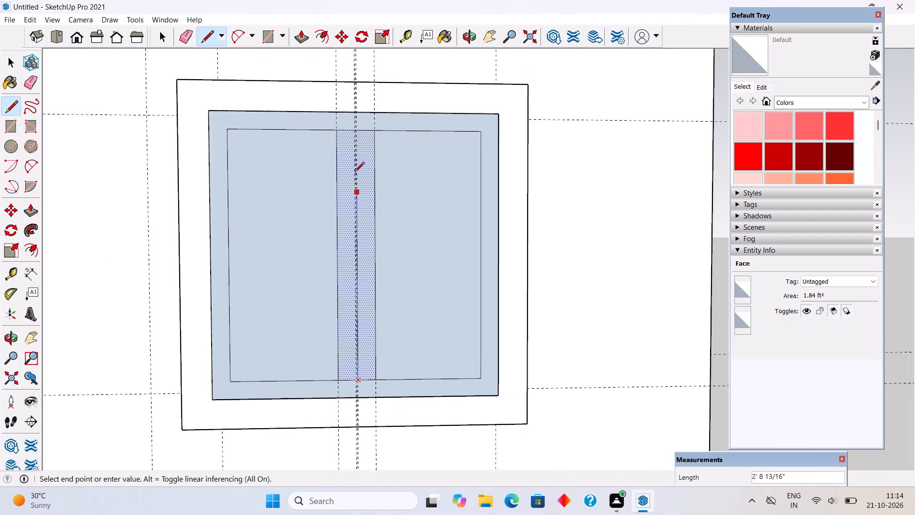
{"action": "scroll", "coordinate": [368, 130], "scroll_direction": "up", "scroll_amount": 15}
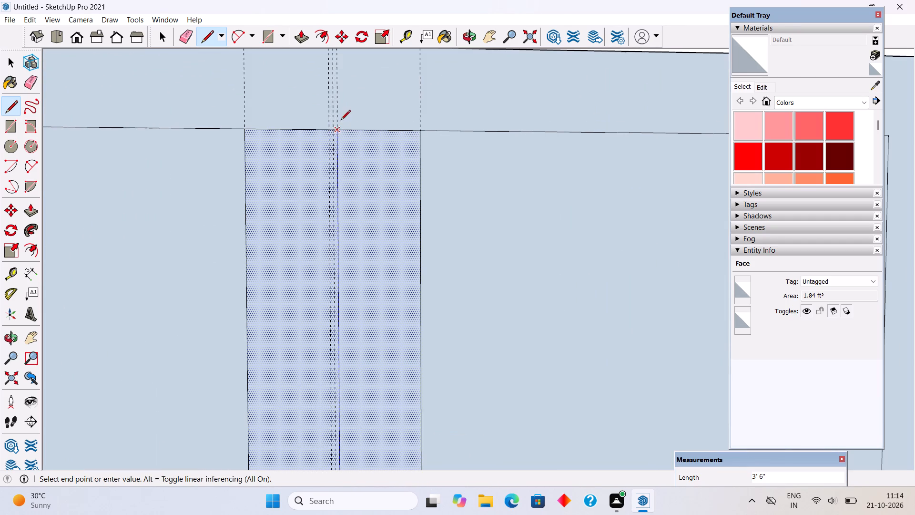
{"action": "left_click", "coordinate": [338, 130]}
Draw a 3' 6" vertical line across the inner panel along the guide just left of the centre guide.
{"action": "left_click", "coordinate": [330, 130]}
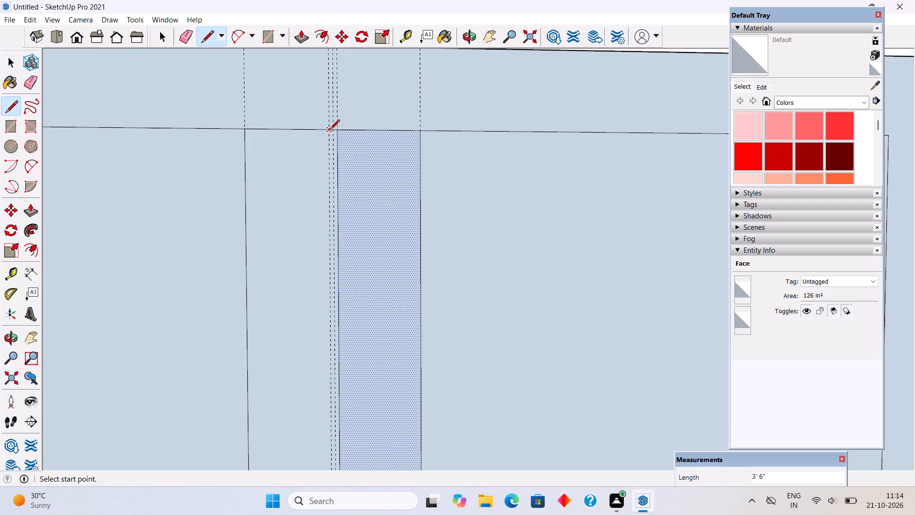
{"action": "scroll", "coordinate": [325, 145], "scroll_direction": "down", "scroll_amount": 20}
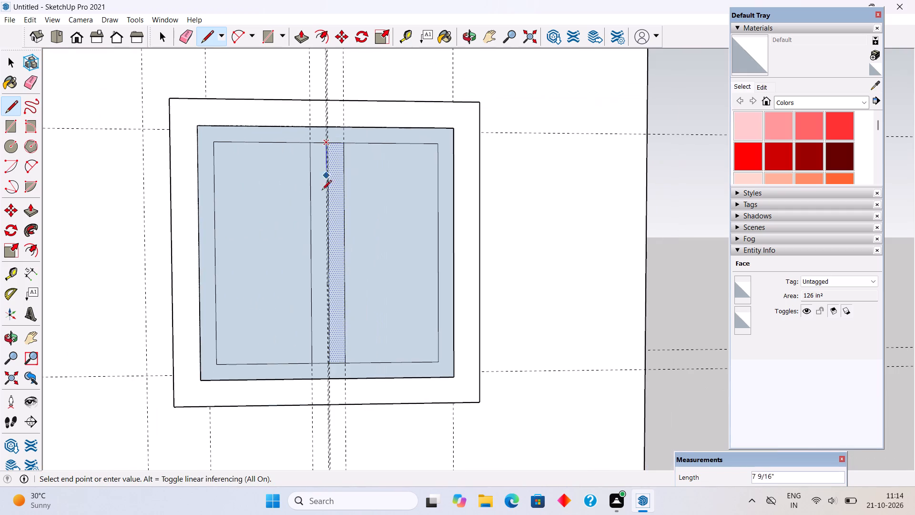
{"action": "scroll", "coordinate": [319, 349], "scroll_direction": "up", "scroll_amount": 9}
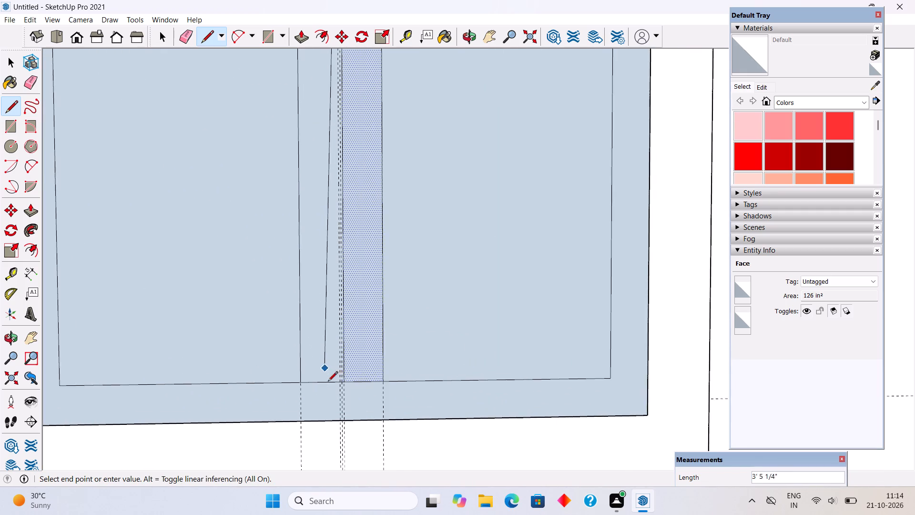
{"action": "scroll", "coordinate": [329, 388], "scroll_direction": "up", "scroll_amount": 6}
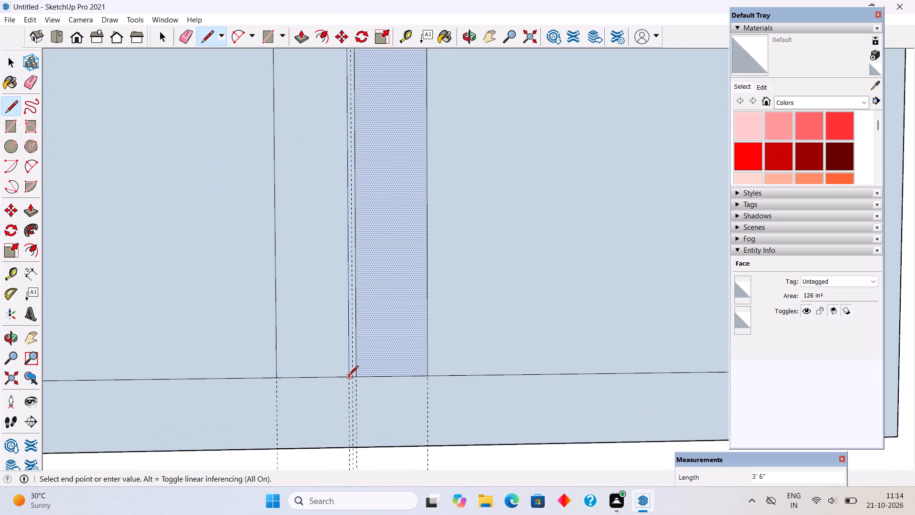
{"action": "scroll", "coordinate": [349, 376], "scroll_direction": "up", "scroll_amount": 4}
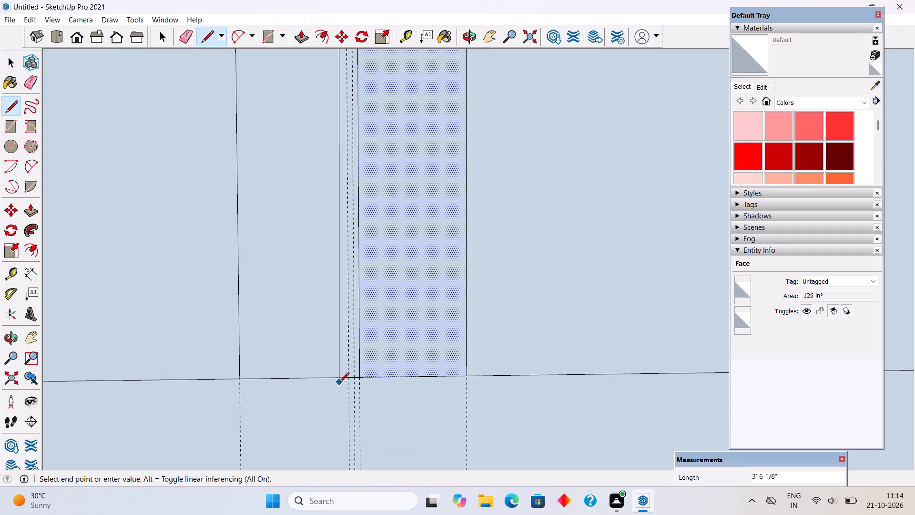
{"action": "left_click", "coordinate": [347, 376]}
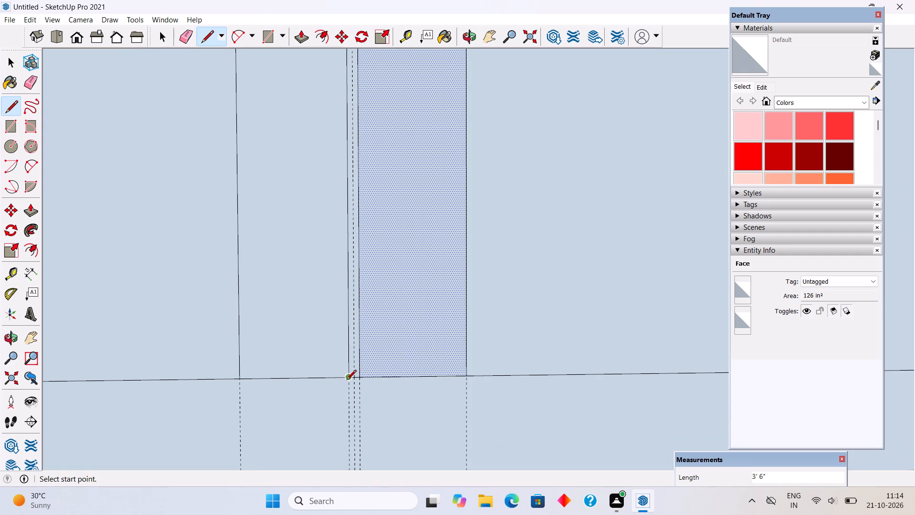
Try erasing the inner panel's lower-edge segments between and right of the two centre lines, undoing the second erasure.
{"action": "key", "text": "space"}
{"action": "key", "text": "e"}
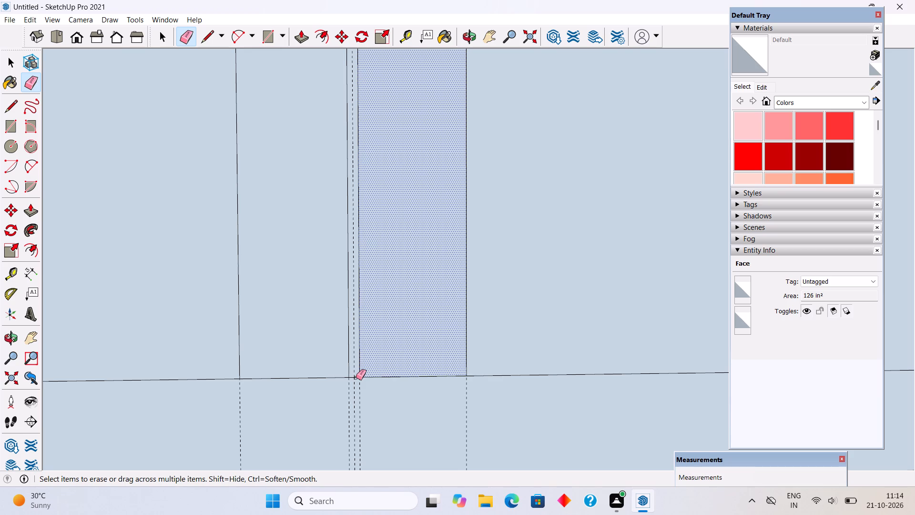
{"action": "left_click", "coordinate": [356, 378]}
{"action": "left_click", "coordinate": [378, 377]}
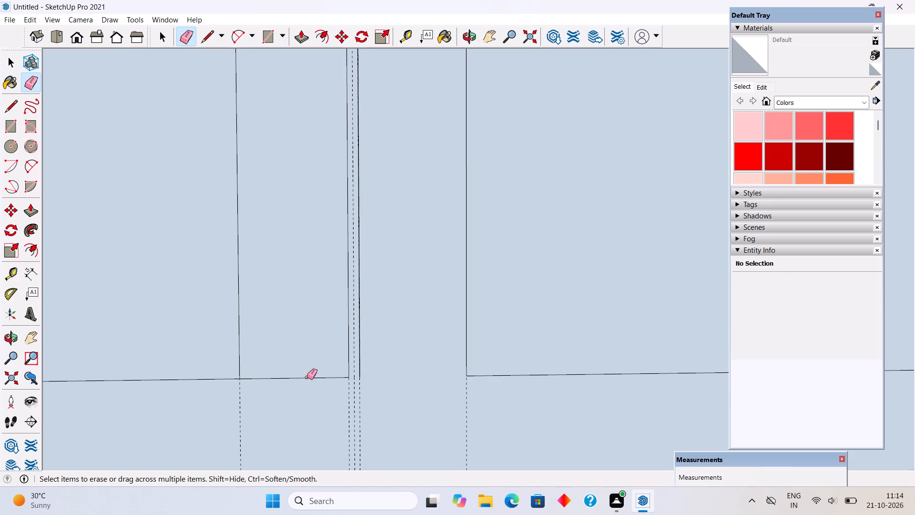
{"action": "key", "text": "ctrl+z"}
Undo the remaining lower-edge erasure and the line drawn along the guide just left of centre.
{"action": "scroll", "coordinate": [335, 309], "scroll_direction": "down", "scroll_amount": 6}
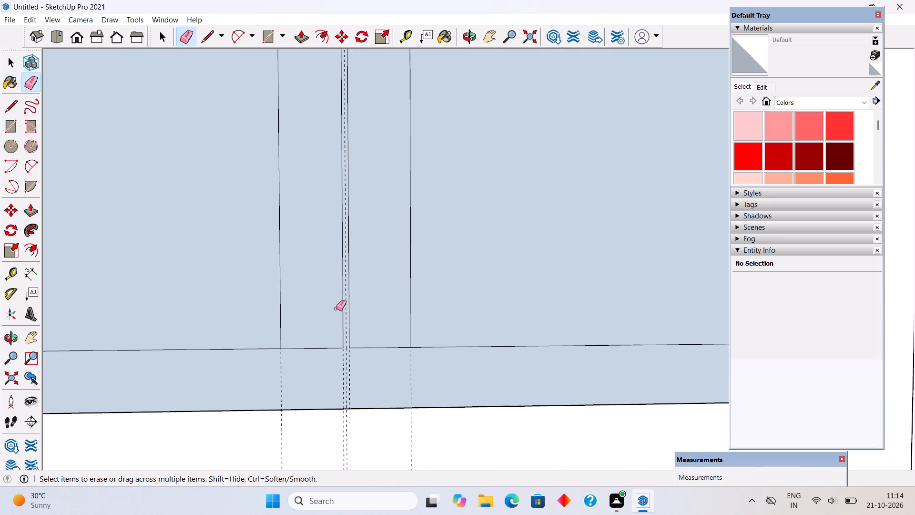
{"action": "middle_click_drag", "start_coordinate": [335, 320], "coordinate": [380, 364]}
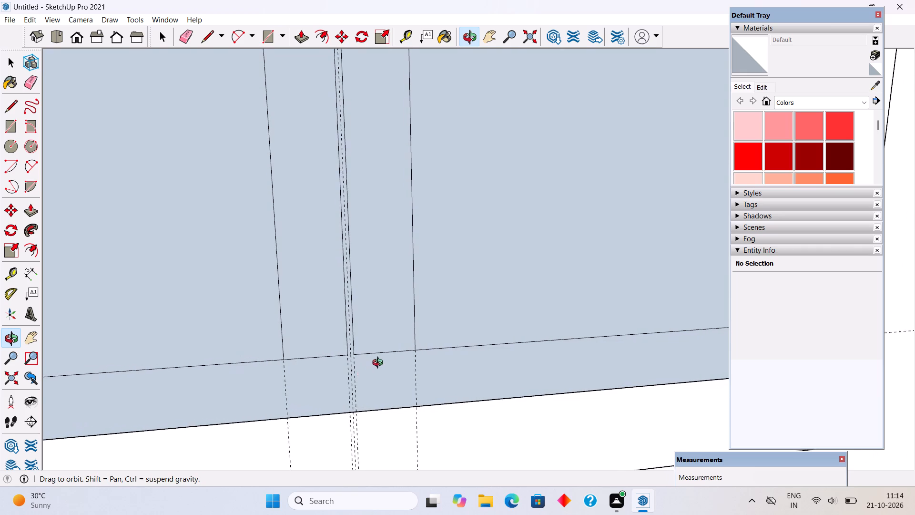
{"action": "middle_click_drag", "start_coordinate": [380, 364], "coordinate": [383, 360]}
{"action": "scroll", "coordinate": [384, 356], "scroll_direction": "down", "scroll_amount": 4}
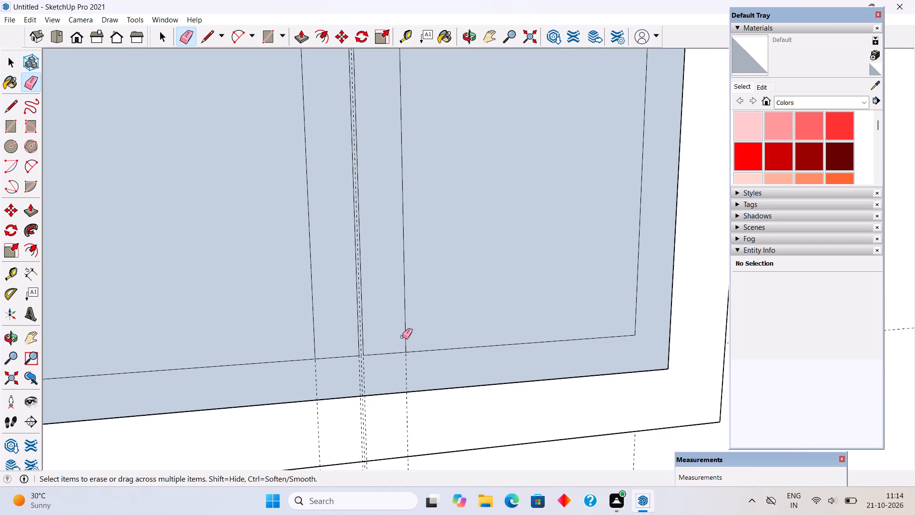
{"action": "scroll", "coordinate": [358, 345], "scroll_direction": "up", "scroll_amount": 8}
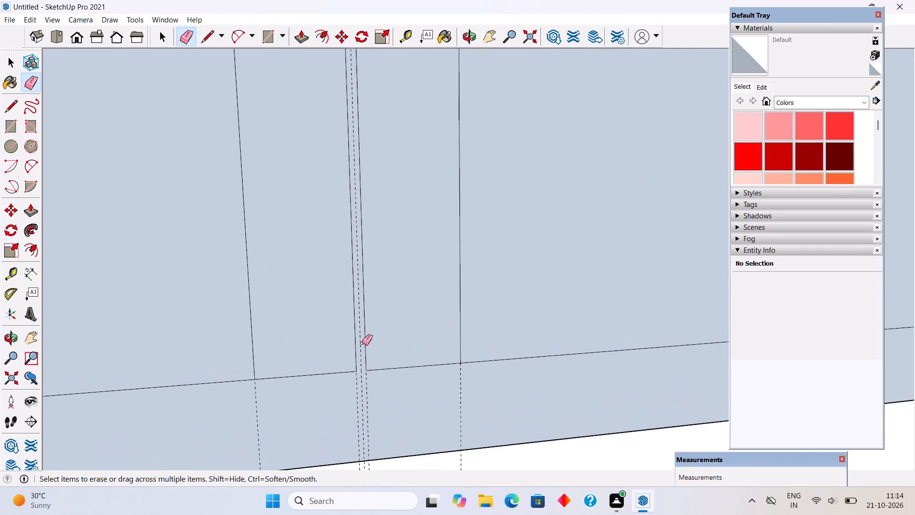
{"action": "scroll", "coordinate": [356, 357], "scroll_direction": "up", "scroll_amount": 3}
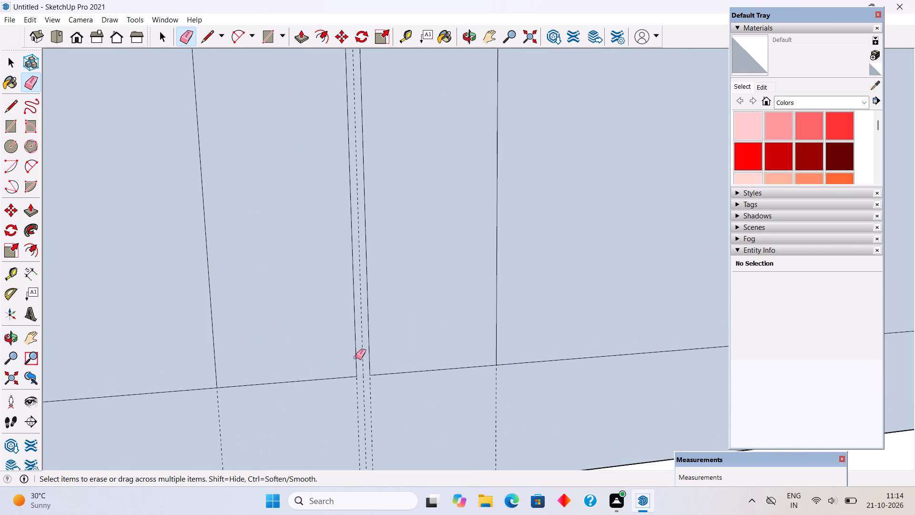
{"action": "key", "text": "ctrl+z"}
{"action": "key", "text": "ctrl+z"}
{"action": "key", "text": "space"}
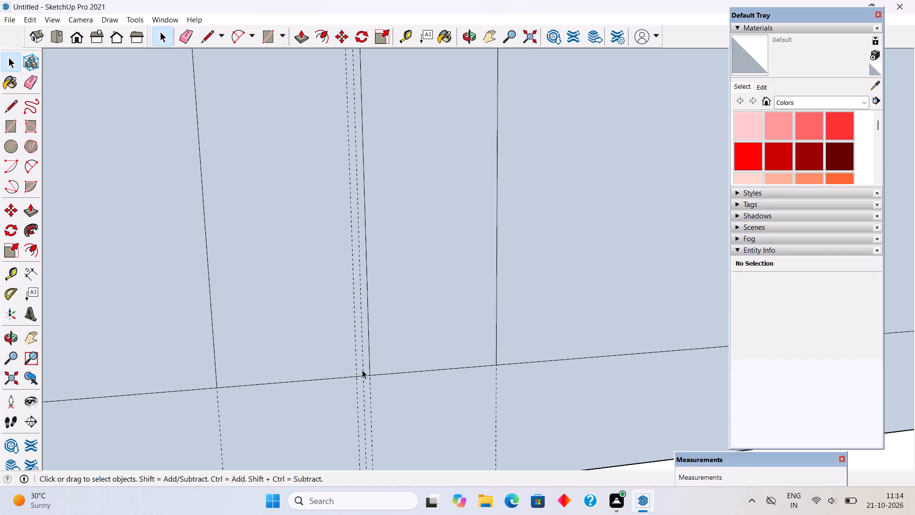
Draw a 3" line joining the lower end of the right centre line to the sash's outer lower edge.
{"action": "scroll", "coordinate": [362, 370], "scroll_direction": "down", "scroll_amount": 7}
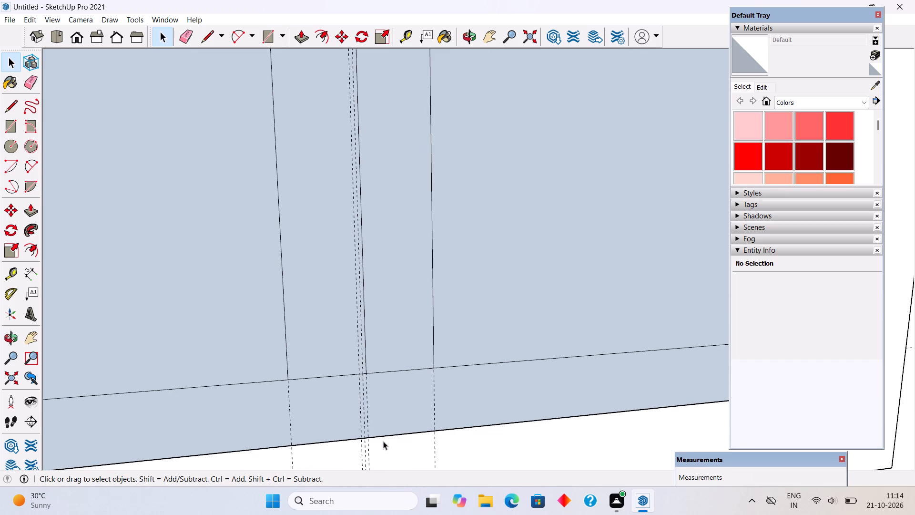
{"action": "key", "text": "l"}
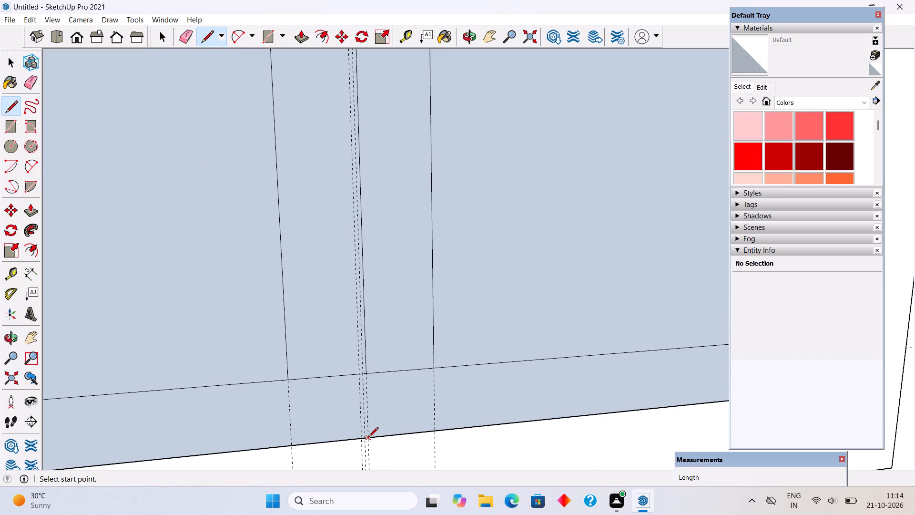
{"action": "left_click", "coordinate": [368, 438]}
{"action": "left_click", "coordinate": [368, 377]}
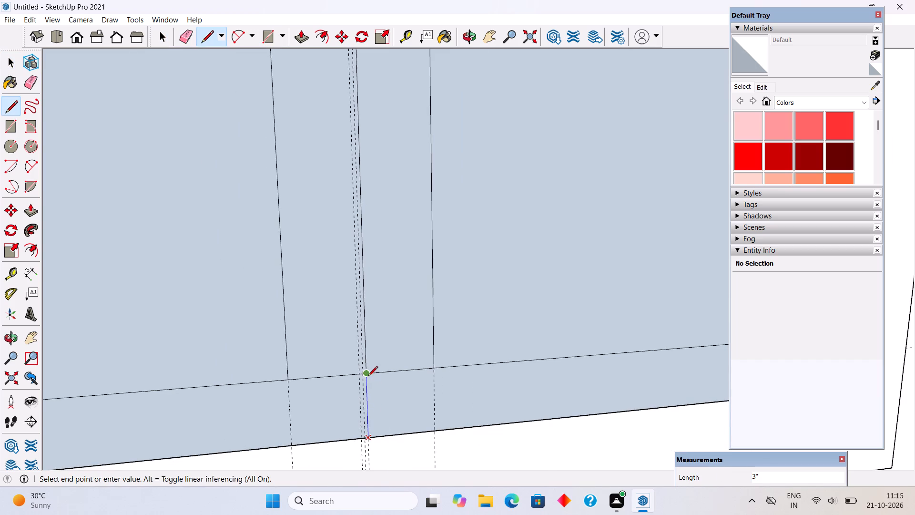
Draw a 4' vertical line along the guide just left of centre, between the sash's outer lower and upper edges.
{"action": "left_click", "coordinate": [360, 438]}
{"action": "scroll", "coordinate": [339, 419], "scroll_direction": "down", "scroll_amount": 6}
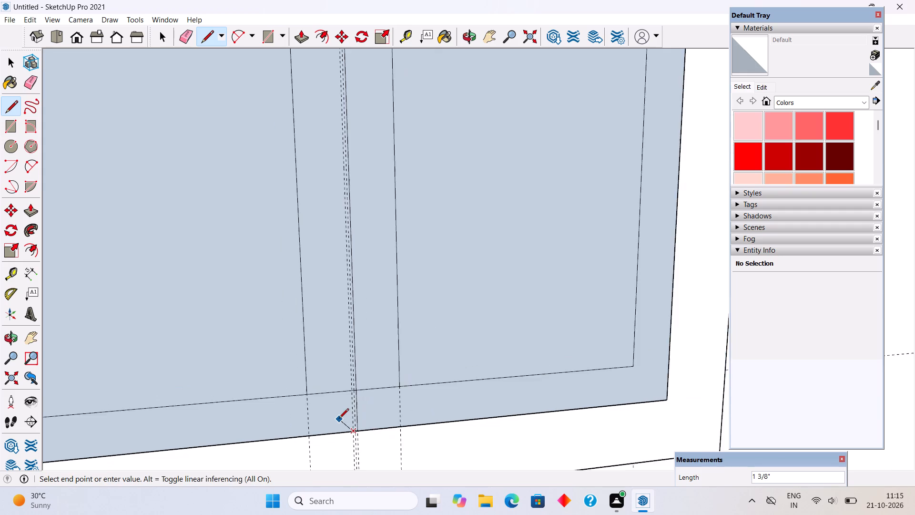
{"action": "scroll", "coordinate": [339, 419], "scroll_direction": "down", "scroll_amount": 8}
{"action": "scroll", "coordinate": [353, 121], "scroll_direction": "up", "scroll_amount": 4}
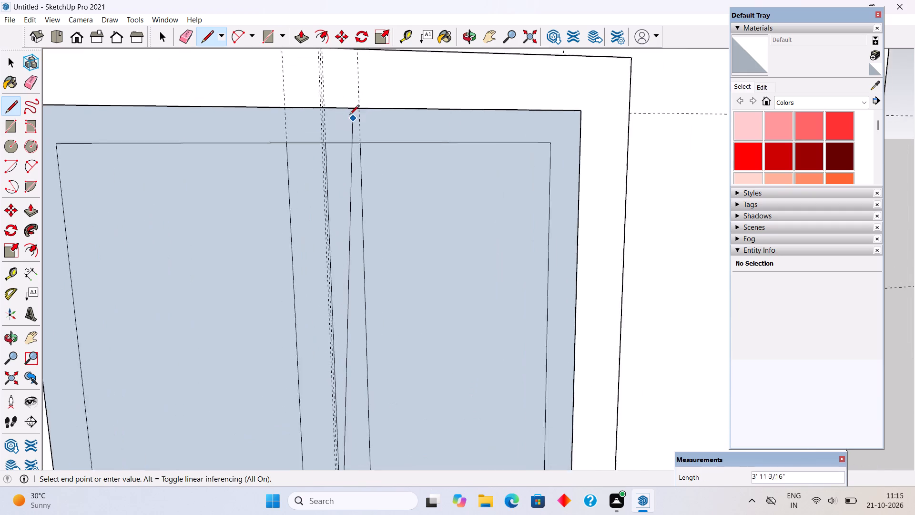
{"action": "scroll", "coordinate": [349, 115], "scroll_direction": "up", "scroll_amount": 2}
{"action": "scroll", "coordinate": [311, 114], "scroll_direction": "up", "scroll_amount": 9}
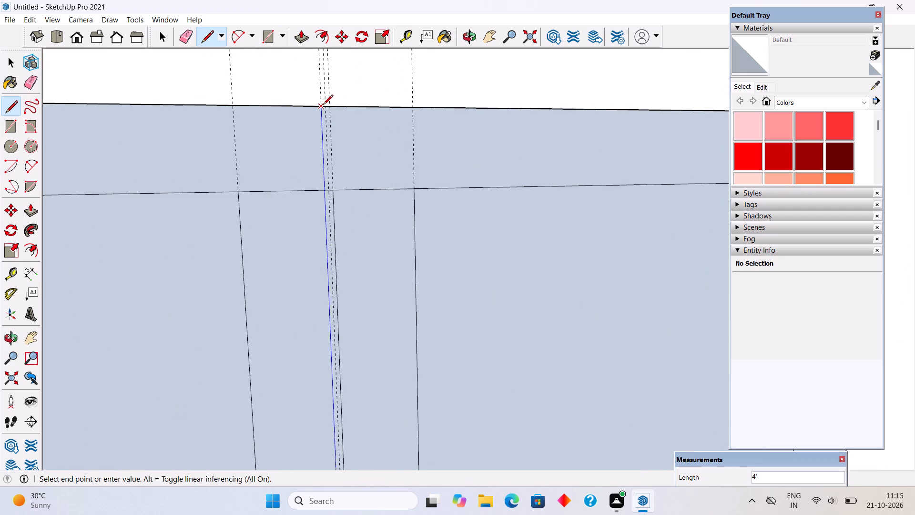
{"action": "scroll", "coordinate": [322, 109], "scroll_direction": "up", "scroll_amount": 5}
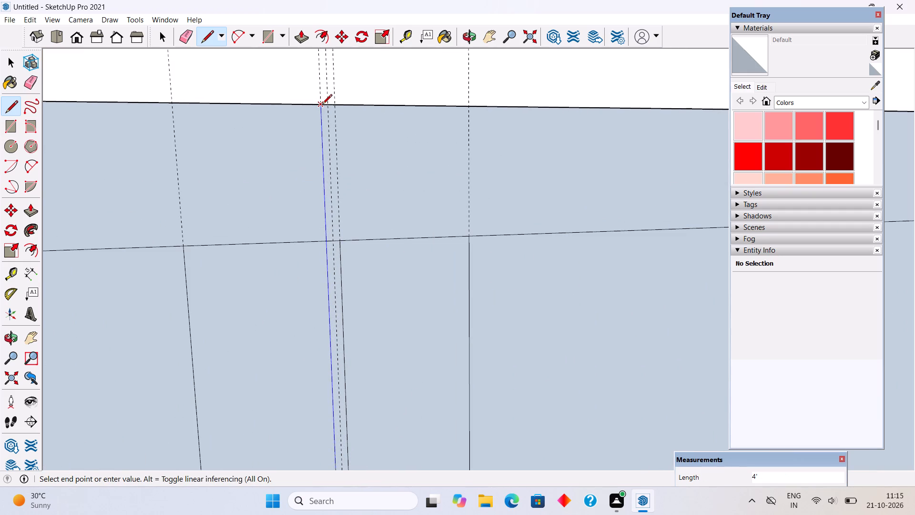
{"action": "left_click", "coordinate": [322, 105]}
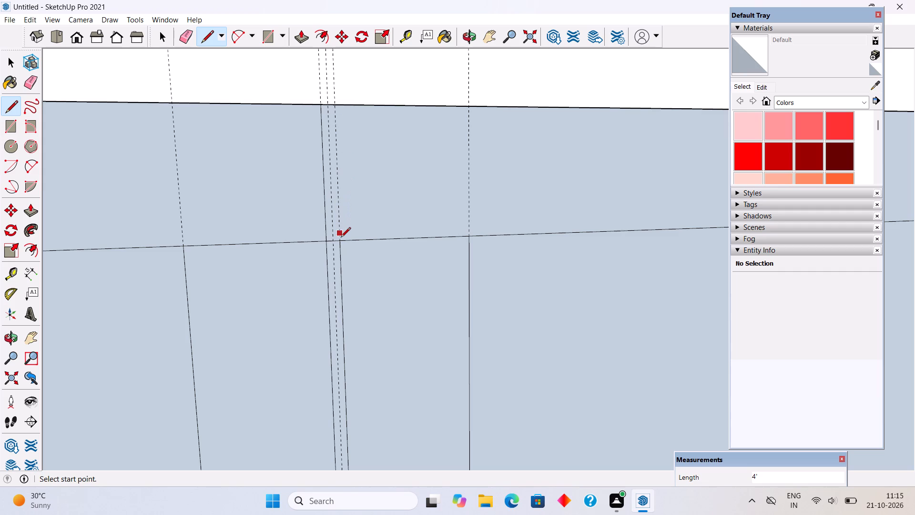
Draw a 3" line joining the upper end of the right centre line to the sash's outer upper edge.
{"action": "left_click", "coordinate": [341, 238]}
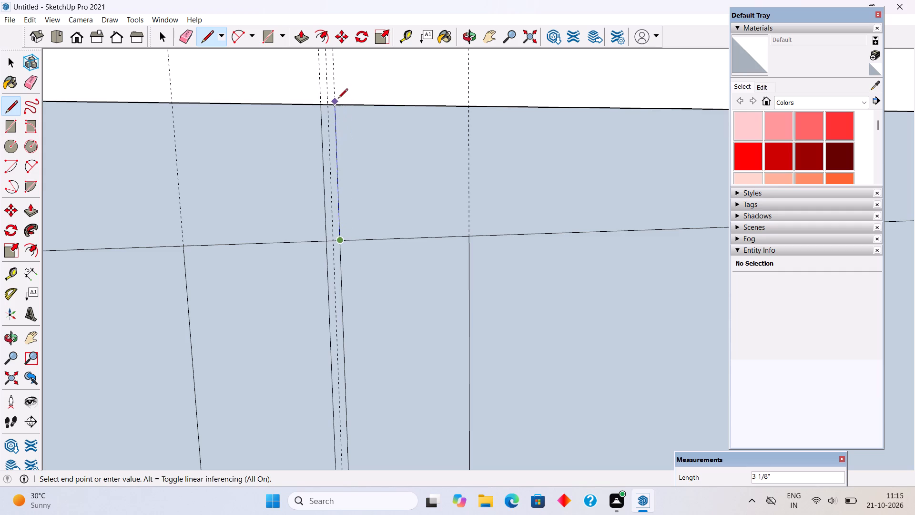
{"action": "left_click", "coordinate": [335, 107]}
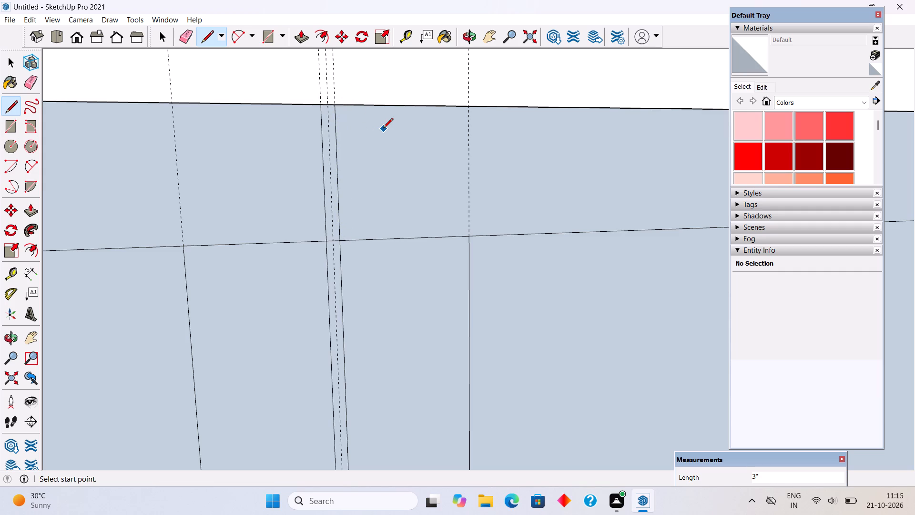
Erase the inner panel's upper-edge segments left of and between the two centre lines, plus the guide between those lines.
{"action": "key", "text": "space"}
{"action": "key", "text": "e"}
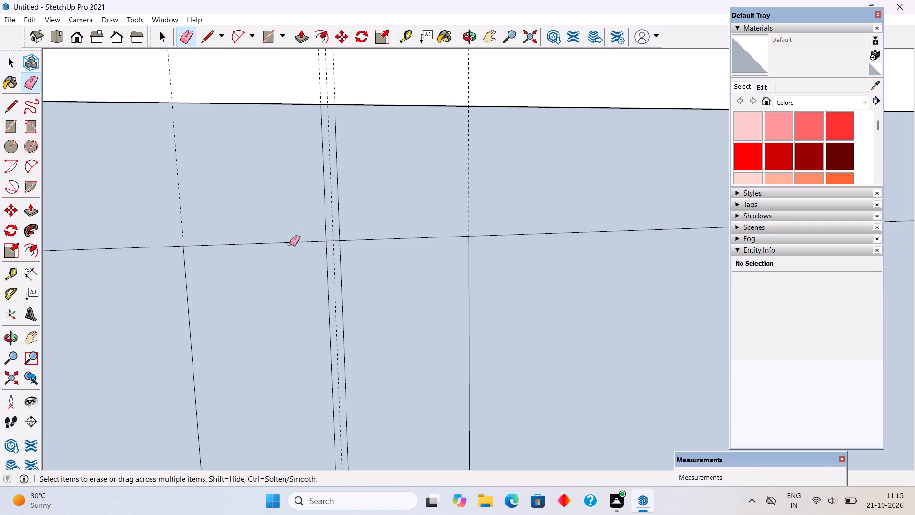
{"action": "left_click", "coordinate": [290, 244]}
{"action": "left_click", "coordinate": [291, 242]}
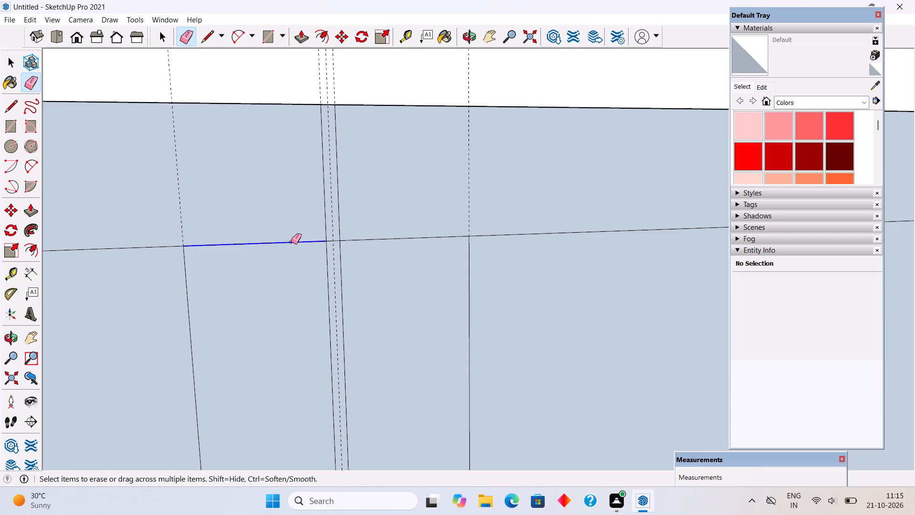
{"action": "left_click", "coordinate": [332, 214]}
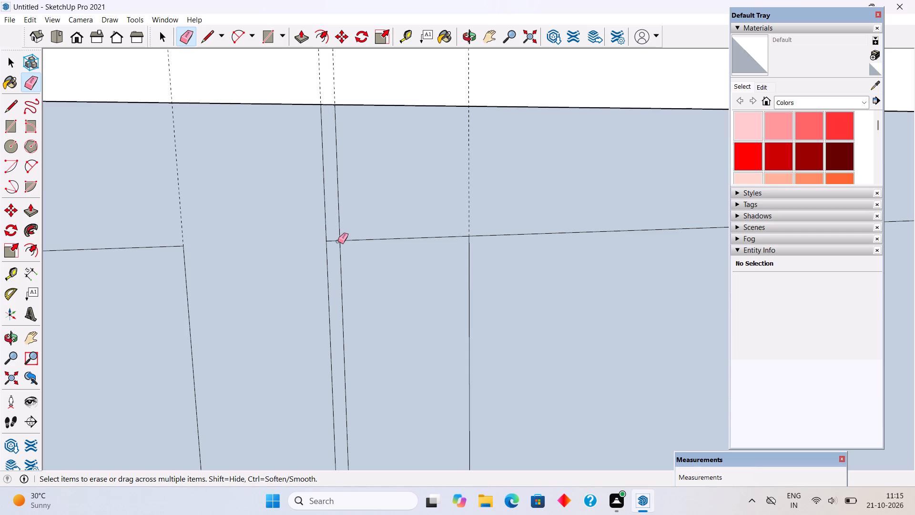
{"action": "left_click", "coordinate": [336, 240]}
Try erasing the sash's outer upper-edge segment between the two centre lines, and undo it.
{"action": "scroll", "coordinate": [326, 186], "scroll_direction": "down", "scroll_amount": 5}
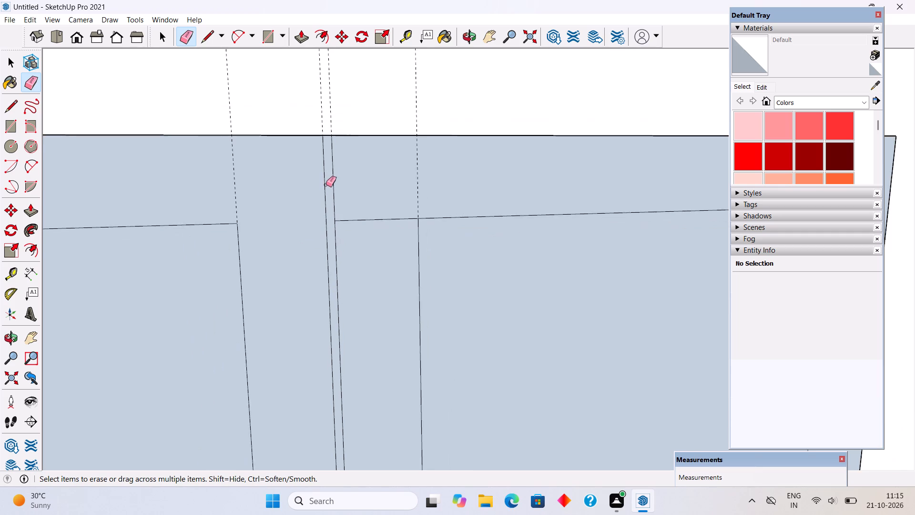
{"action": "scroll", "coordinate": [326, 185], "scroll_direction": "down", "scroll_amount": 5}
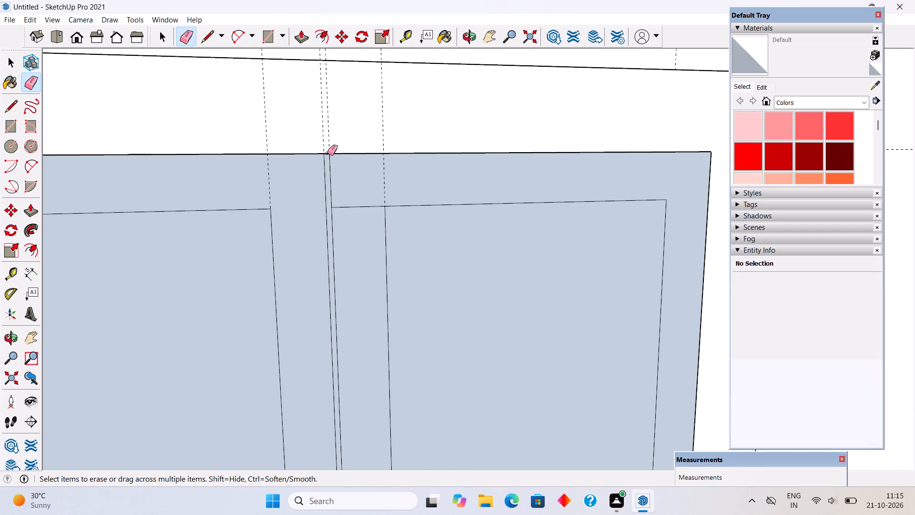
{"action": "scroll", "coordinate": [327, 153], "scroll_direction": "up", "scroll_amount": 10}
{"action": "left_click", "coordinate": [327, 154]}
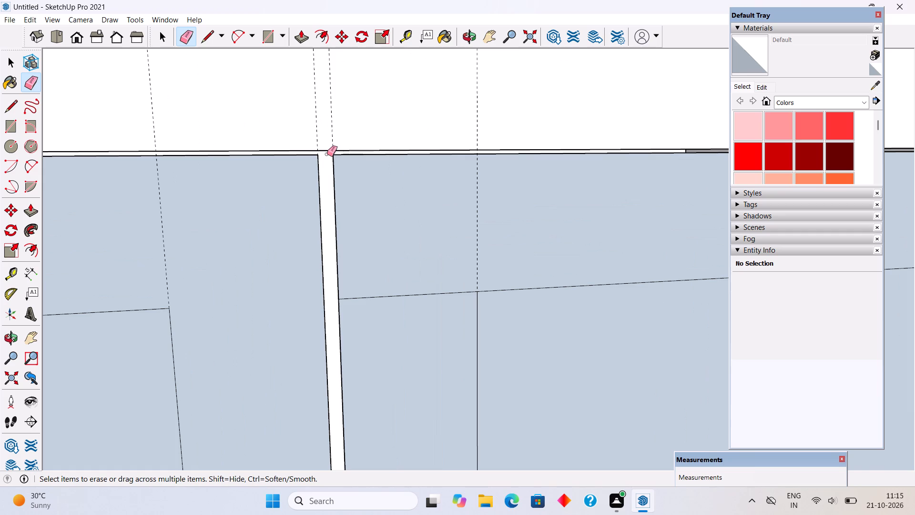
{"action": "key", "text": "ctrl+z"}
Erase the inner panel's upper-edge segment right of the centre lines and its lower-edge segments right of, left of and between them.
{"action": "scroll", "coordinate": [327, 154], "scroll_direction": "down", "scroll_amount": 6}
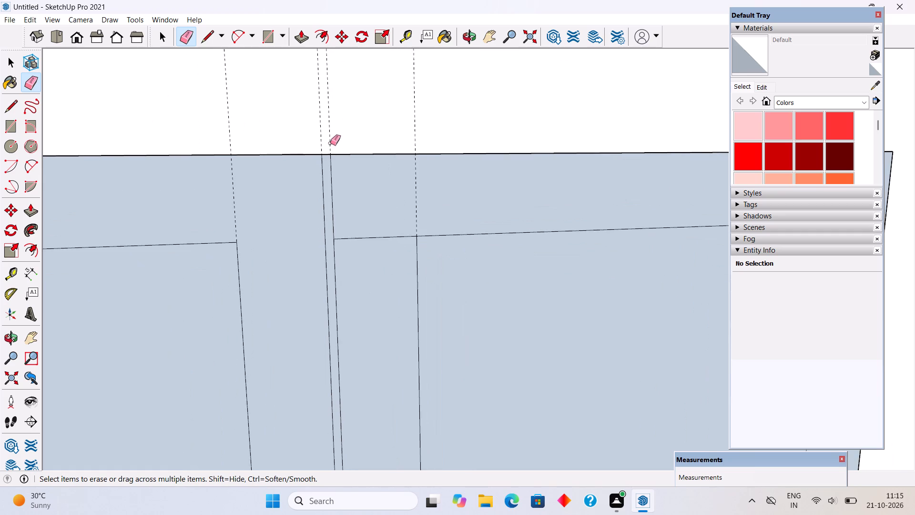
{"action": "scroll", "coordinate": [332, 118], "scroll_direction": "down", "scroll_amount": 13}
{"action": "scroll", "coordinate": [359, 152], "scroll_direction": "down", "scroll_amount": 2}
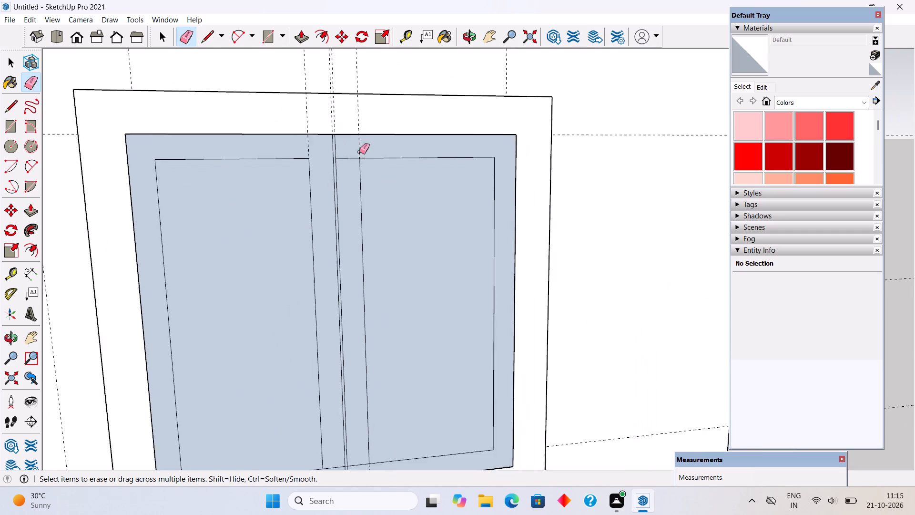
{"action": "scroll", "coordinate": [359, 152], "scroll_direction": "down", "scroll_amount": 2}
{"action": "scroll", "coordinate": [352, 170], "scroll_direction": "up", "scroll_amount": 4}
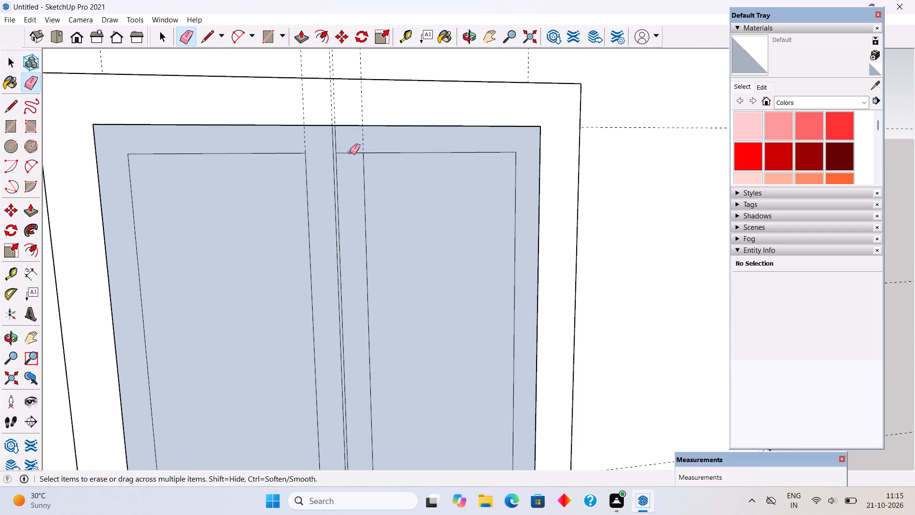
{"action": "left_click", "coordinate": [350, 152]}
{"action": "scroll", "coordinate": [349, 135], "scroll_direction": "down", "scroll_amount": 4}
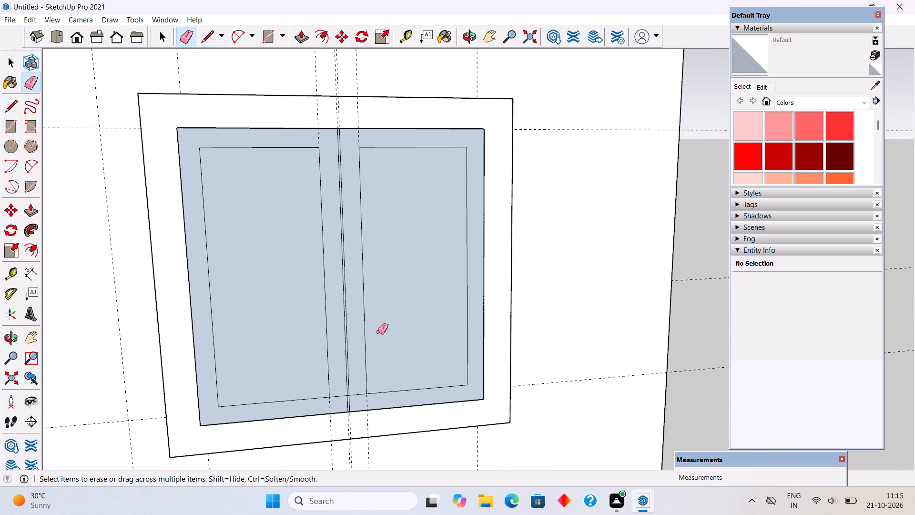
{"action": "scroll", "coordinate": [363, 402], "scroll_direction": "up", "scroll_amount": 5}
{"action": "left_click", "coordinate": [359, 389]}
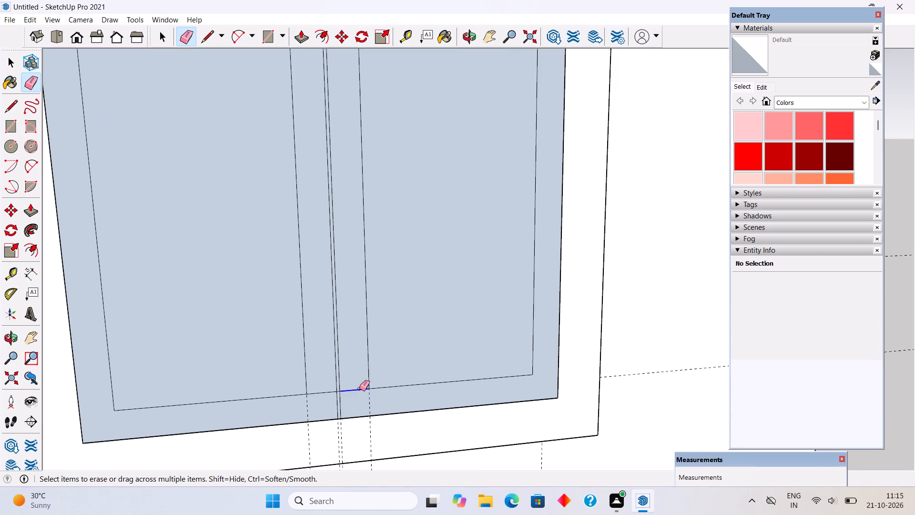
{"action": "left_click", "coordinate": [330, 391]}
{"action": "scroll", "coordinate": [334, 392], "scroll_direction": "up", "scroll_amount": 4}
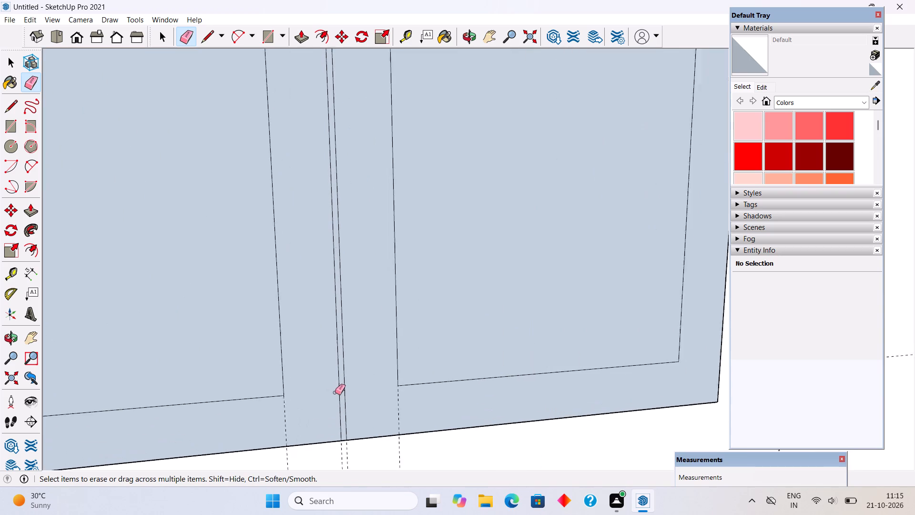
{"action": "scroll", "coordinate": [335, 392], "scroll_direction": "up", "scroll_amount": 8}
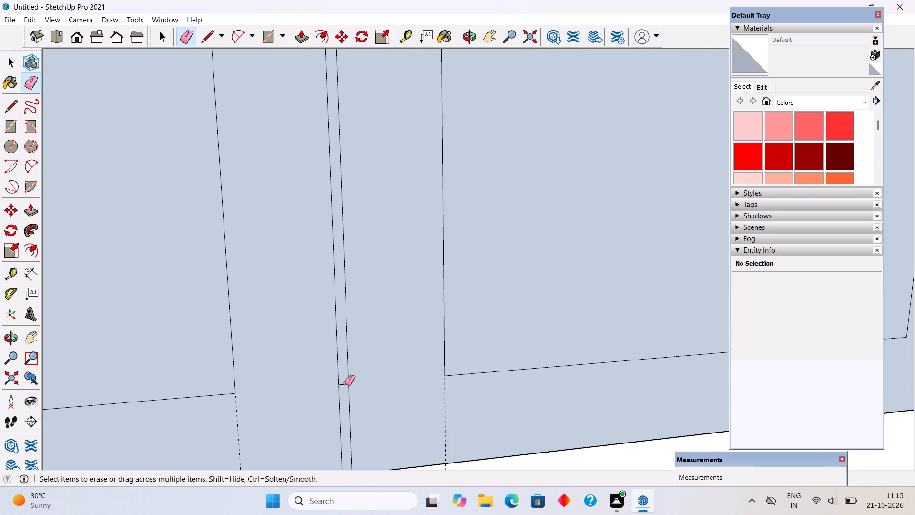
{"action": "left_click", "coordinate": [345, 384]}
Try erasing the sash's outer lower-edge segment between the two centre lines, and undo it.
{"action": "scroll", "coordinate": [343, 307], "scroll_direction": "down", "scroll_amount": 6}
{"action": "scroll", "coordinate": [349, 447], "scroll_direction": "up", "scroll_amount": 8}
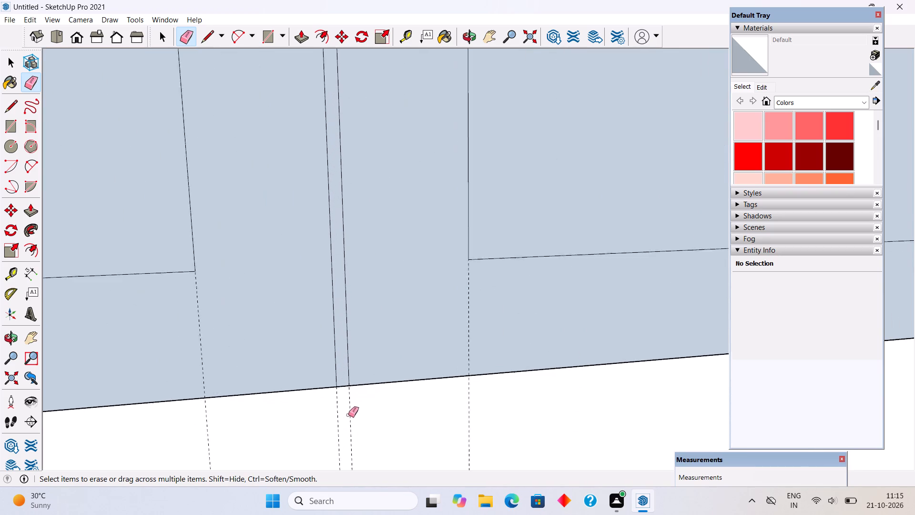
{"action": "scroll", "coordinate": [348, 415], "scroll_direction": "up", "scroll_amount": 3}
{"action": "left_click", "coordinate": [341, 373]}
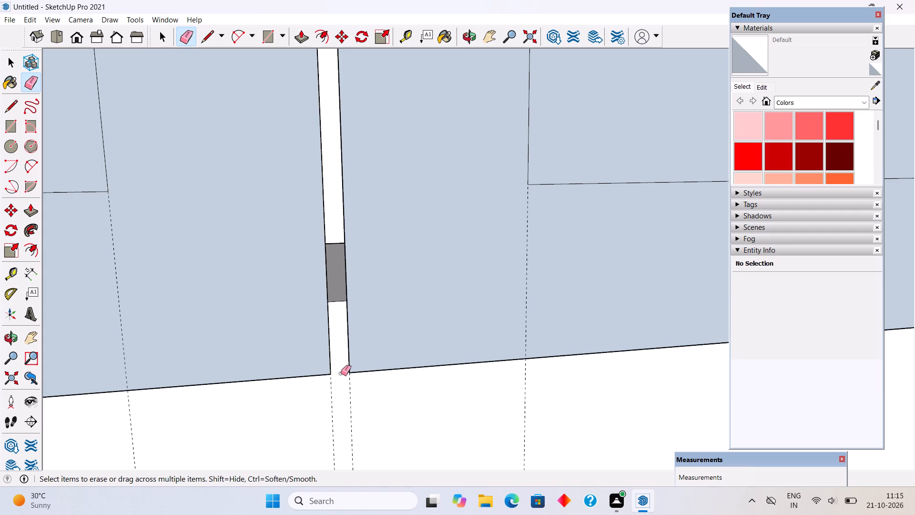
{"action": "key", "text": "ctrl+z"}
Delete the narrow strip face between the two centre lines to open a gap between the leaves.
{"action": "key", "text": "space"}
{"action": "scroll", "coordinate": [341, 373], "scroll_direction": "down", "scroll_amount": 6}
{"action": "left_click", "coordinate": [341, 363]}
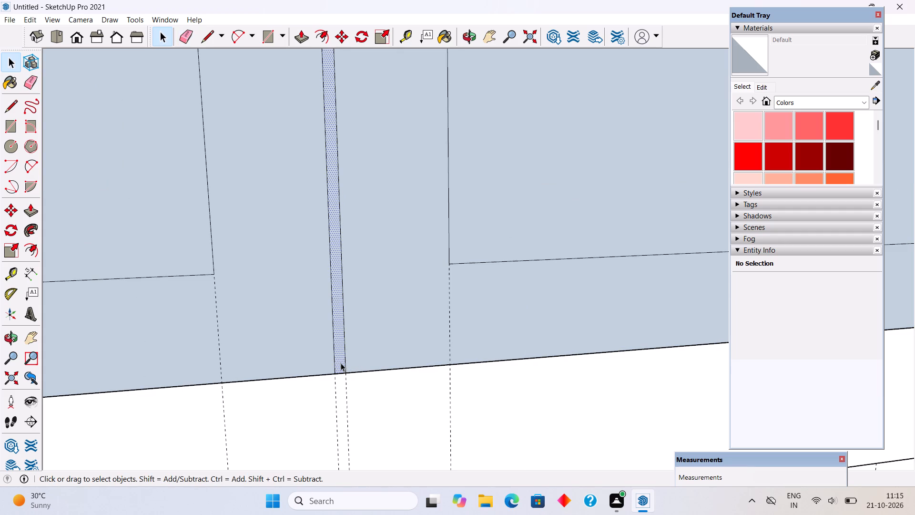
{"action": "key", "text": "Delete"}
Delete the inner panel faces of both leaves, leaving only their surrounding frames.
{"action": "scroll", "coordinate": [340, 366], "scroll_direction": "down", "scroll_amount": 9}
{"action": "scroll", "coordinate": [335, 381], "scroll_direction": "up", "scroll_amount": 1}
{"action": "scroll", "coordinate": [335, 381], "scroll_direction": "down", "scroll_amount": 4}
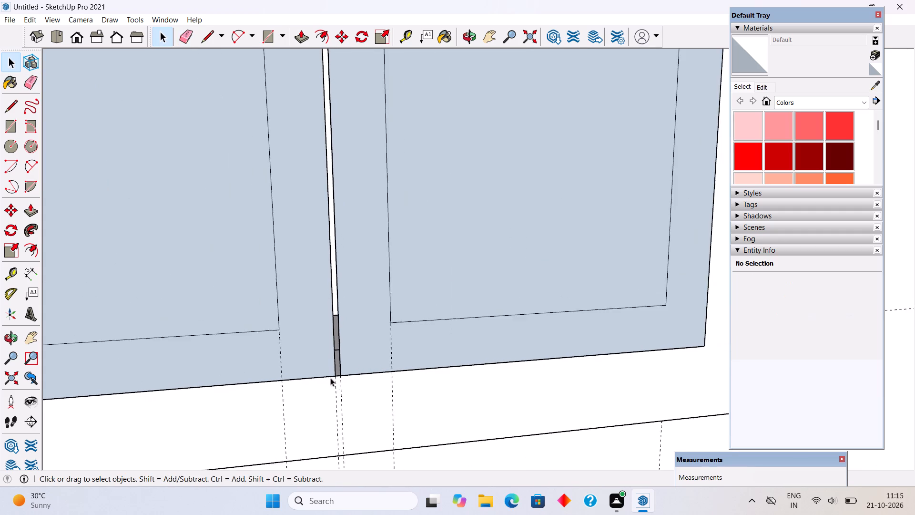
{"action": "scroll", "coordinate": [330, 378], "scroll_direction": "down", "scroll_amount": 2}
{"action": "left_click", "coordinate": [222, 296]}
{"action": "key", "text": "Delete"}
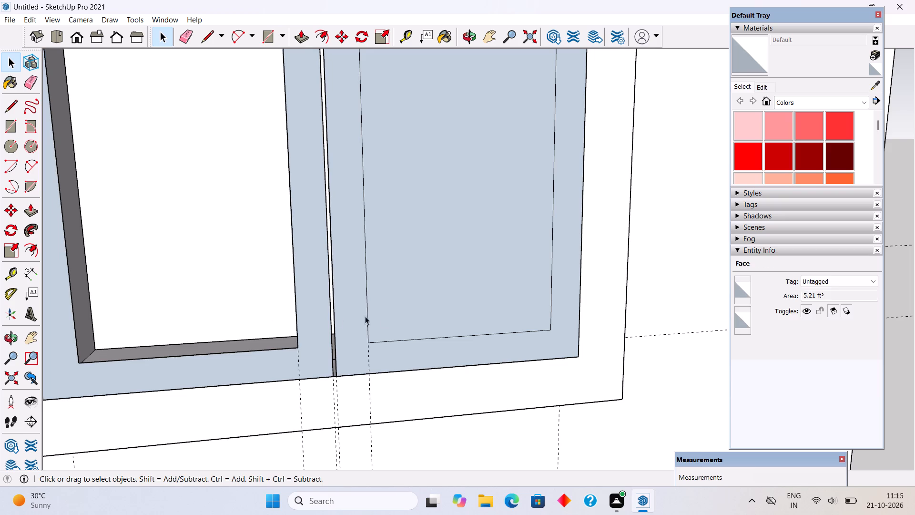
{"action": "left_click", "coordinate": [407, 316]}
{"action": "key", "text": "Delete"}
Push/Pull the right leaf's frame face outward by 3".
{"action": "scroll", "coordinate": [375, 338], "scroll_direction": "down", "scroll_amount": 6}
{"action": "middle_click_drag", "start_coordinate": [348, 317], "coordinate": [398, 392]}
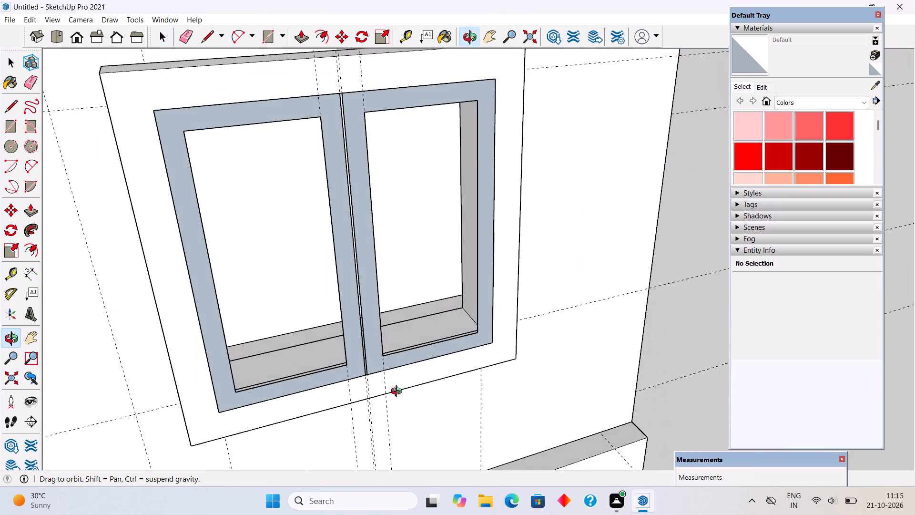
{"action": "middle_click_drag", "start_coordinate": [398, 392], "coordinate": [422, 389]}
{"action": "left_click", "coordinate": [406, 370]}
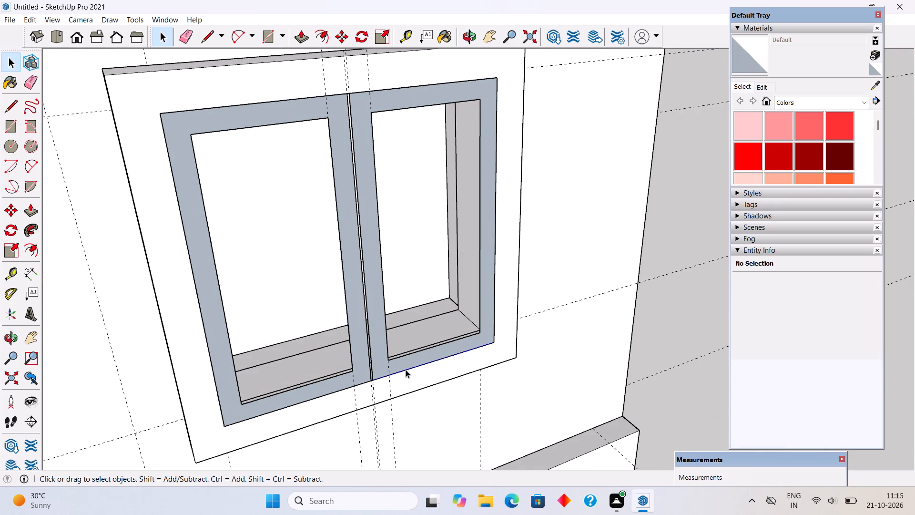
{"action": "left_click", "coordinate": [406, 366]}
{"action": "key", "text": "p"}
{"action": "left_click", "coordinate": [406, 366]}
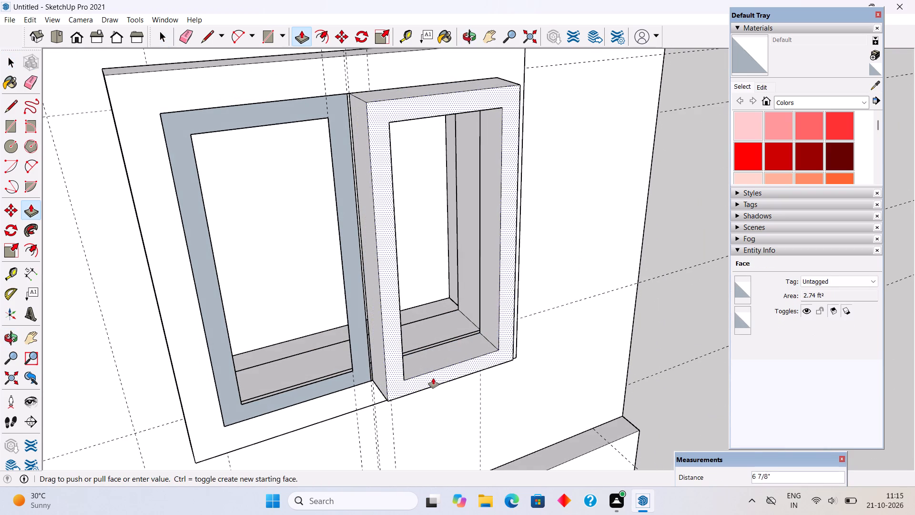
{"action": "key", "text": "2"}
{"action": "key", "text": "BackSpace"}
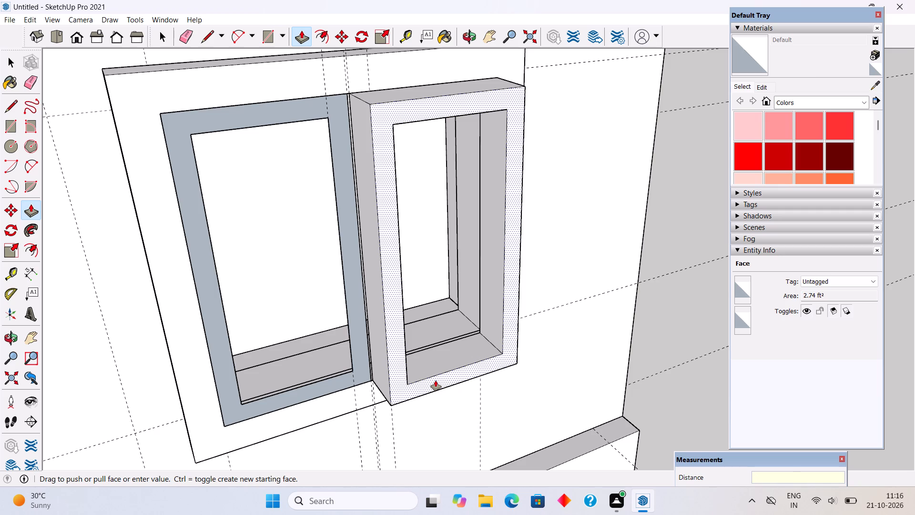
{"action": "key", "text": "3"}
{"action": "key", "text": "shift+quotedbl"}
{"action": "key", "text": "Return"}
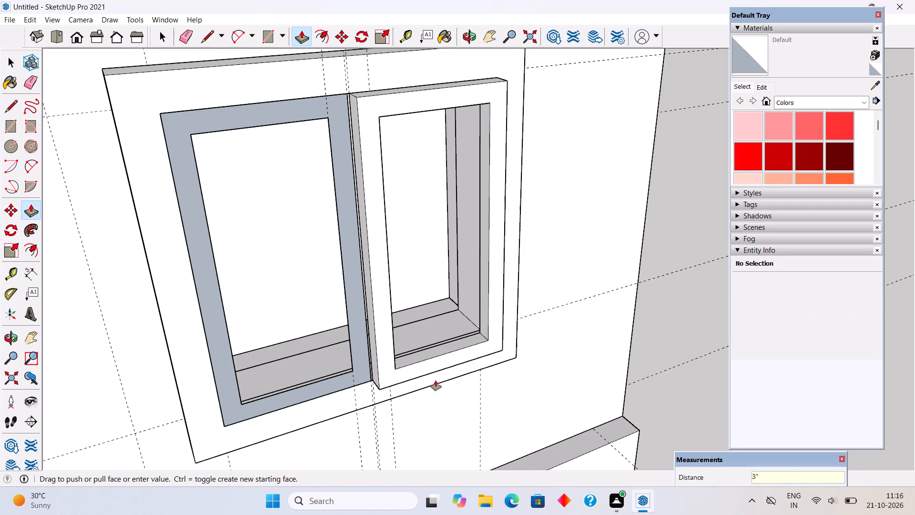
Push/Pull the left leaf's frame face outward 3", flush with the right leaf's front face.
{"action": "left_click", "coordinate": [362, 340]}
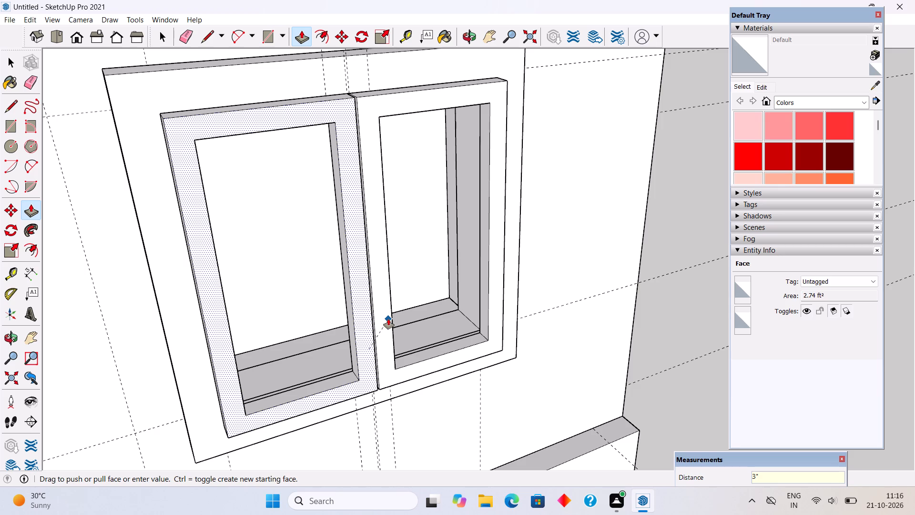
{"action": "left_click", "coordinate": [388, 319]}
Select all connected geometry of the two leaf frames and make it a group.
{"action": "key", "text": "space"}
{"action": "triple_click", "coordinate": [376, 321]}
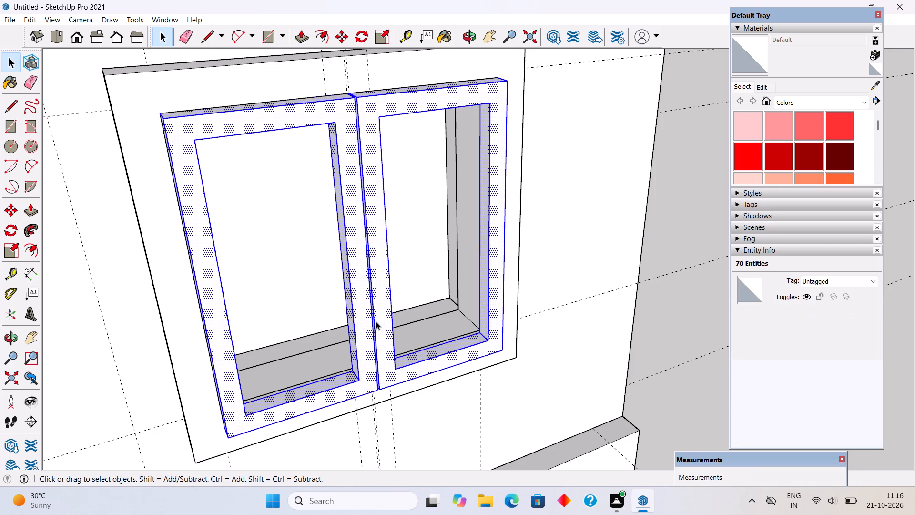
{"action": "right_click", "coordinate": [376, 321]}
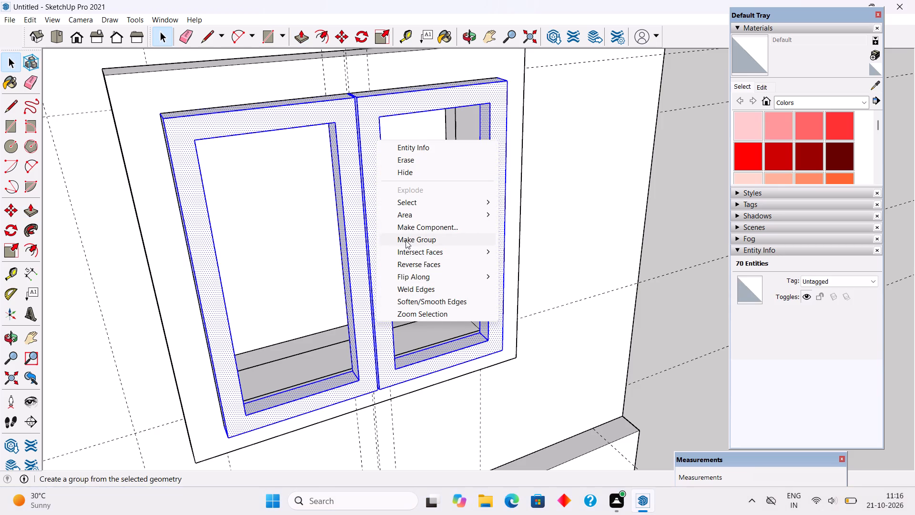
{"action": "left_click", "coordinate": [406, 240]}
{"action": "scroll", "coordinate": [406, 294], "scroll_direction": "down", "scroll_amount": 7}
{"action": "left_click", "coordinate": [533, 257]}
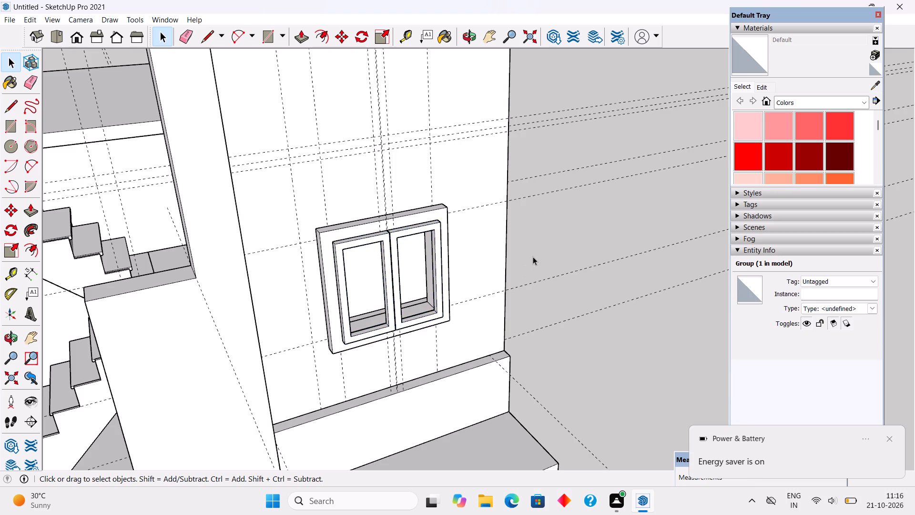
Move the two-leaf sash group back into the wall opening, snapping its front lower corner onto the recess's inner corner.
{"action": "middle_click_drag", "start_coordinate": [384, 367], "coordinate": [319, 283]}
{"action": "scroll", "coordinate": [318, 279], "scroll_direction": "up", "scroll_amount": 5}
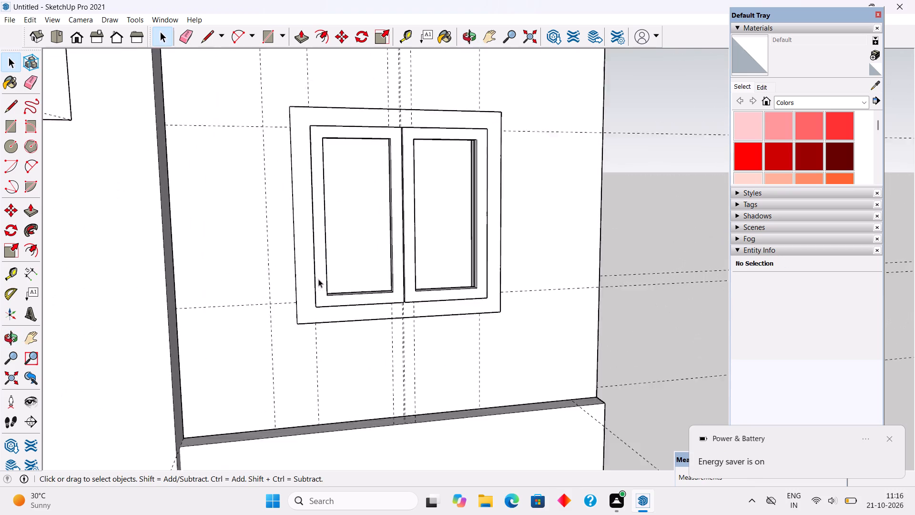
{"action": "scroll", "coordinate": [318, 279], "scroll_direction": "up", "scroll_amount": 7}
{"action": "scroll", "coordinate": [318, 281], "scroll_direction": "down", "scroll_amount": 3}
{"action": "middle_click_drag", "start_coordinate": [325, 312], "coordinate": [381, 429]}
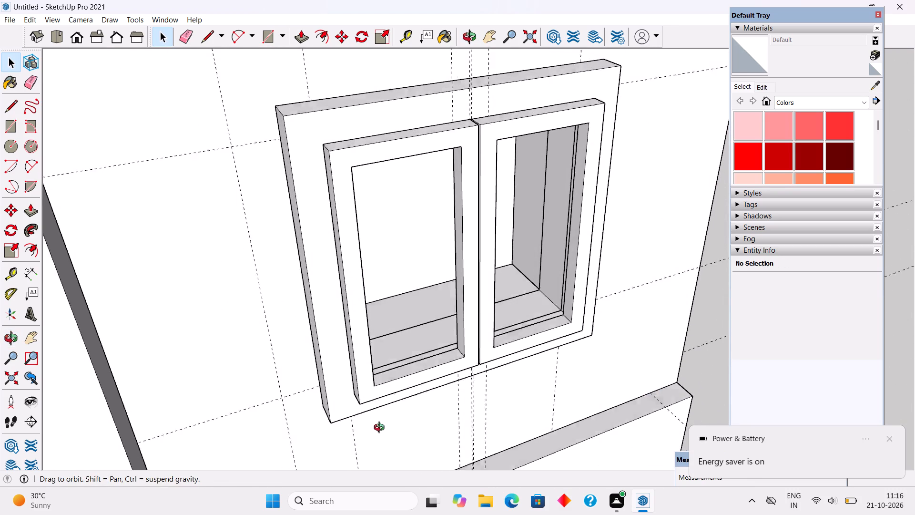
{"action": "middle_click_drag", "start_coordinate": [381, 429], "coordinate": [382, 430]}
{"action": "scroll", "coordinate": [494, 341], "scroll_direction": "up", "scroll_amount": 5}
{"action": "left_click", "coordinate": [593, 323]}
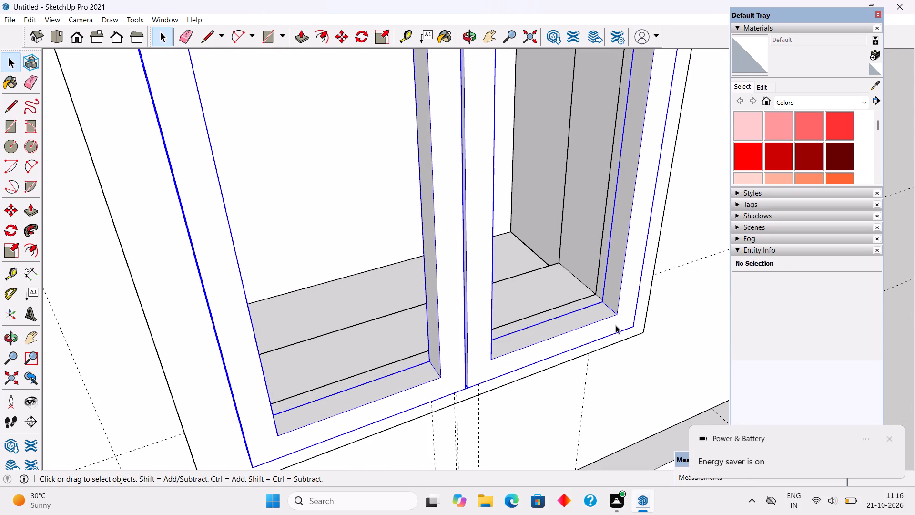
{"action": "scroll", "coordinate": [636, 322], "scroll_direction": "up", "scroll_amount": 4}
{"action": "key", "text": "m"}
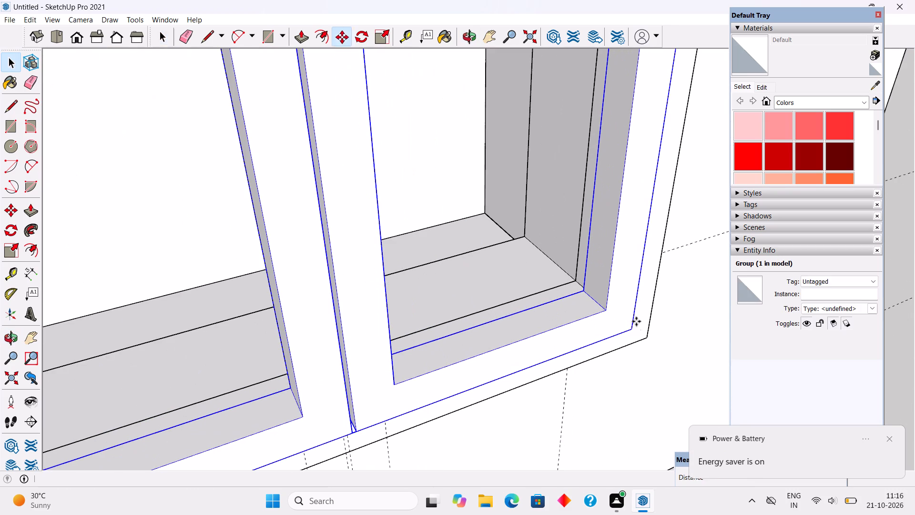
{"action": "left_click", "coordinate": [634, 330]}
{"action": "scroll", "coordinate": [562, 280], "scroll_direction": "up", "scroll_amount": 2}
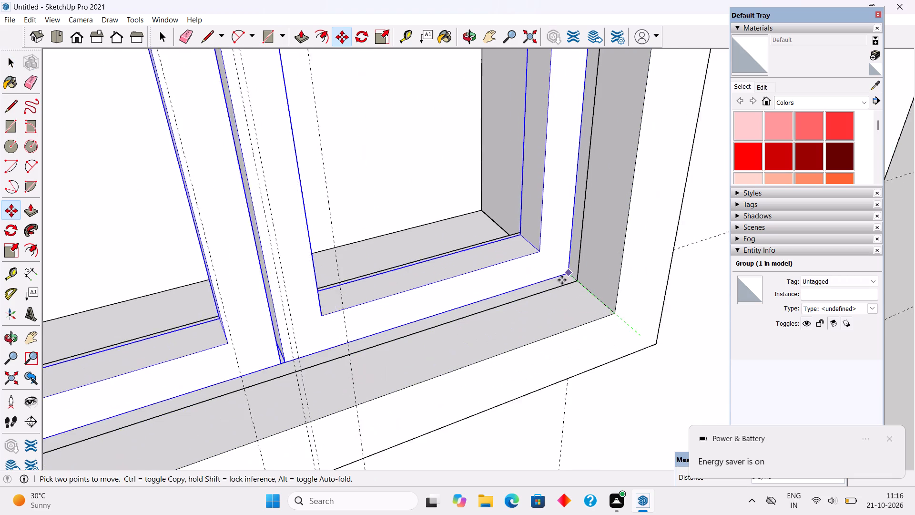
{"action": "scroll", "coordinate": [562, 280], "scroll_direction": "up", "scroll_amount": 2}
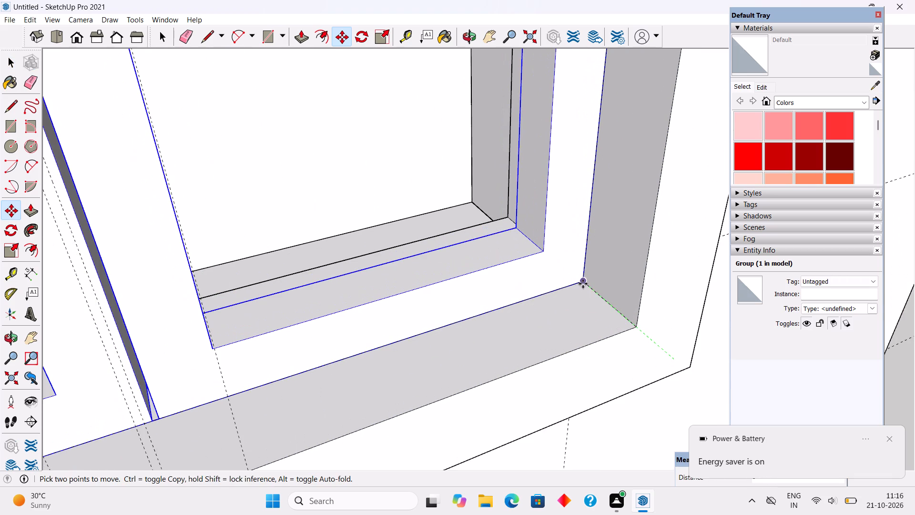
{"action": "left_click", "coordinate": [583, 284]}
{"action": "scroll", "coordinate": [577, 283], "scroll_direction": "down", "scroll_amount": 4}
{"action": "key", "text": "space"}
Examine the recessed sash and its surrounding frame from several angles, including the view through the leaf openings.
{"action": "left_click", "coordinate": [443, 169]}
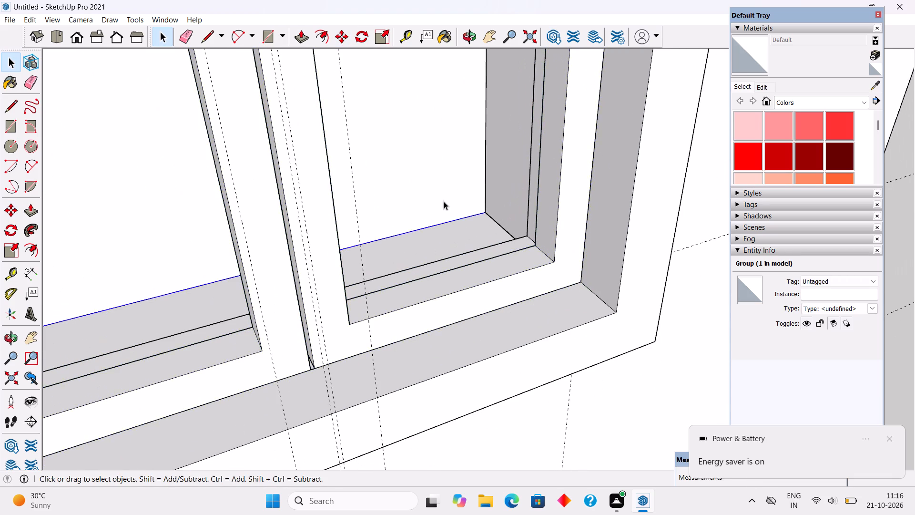
{"action": "scroll", "coordinate": [458, 251], "scroll_direction": "down", "scroll_amount": 4}
{"action": "scroll", "coordinate": [483, 361], "scroll_direction": "down", "scroll_amount": 9}
{"action": "middle_click_drag", "start_coordinate": [487, 382], "coordinate": [453, 315]}
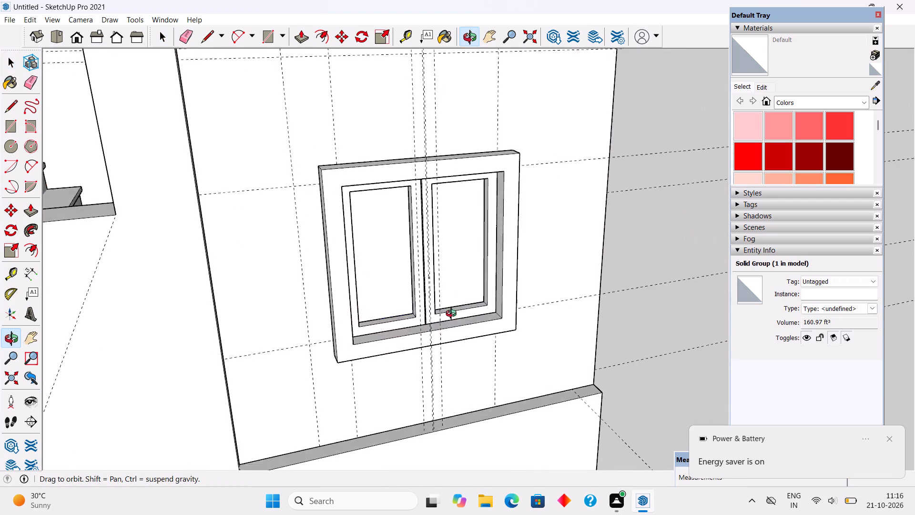
{"action": "middle_click_drag", "start_coordinate": [453, 315], "coordinate": [169, 277]}
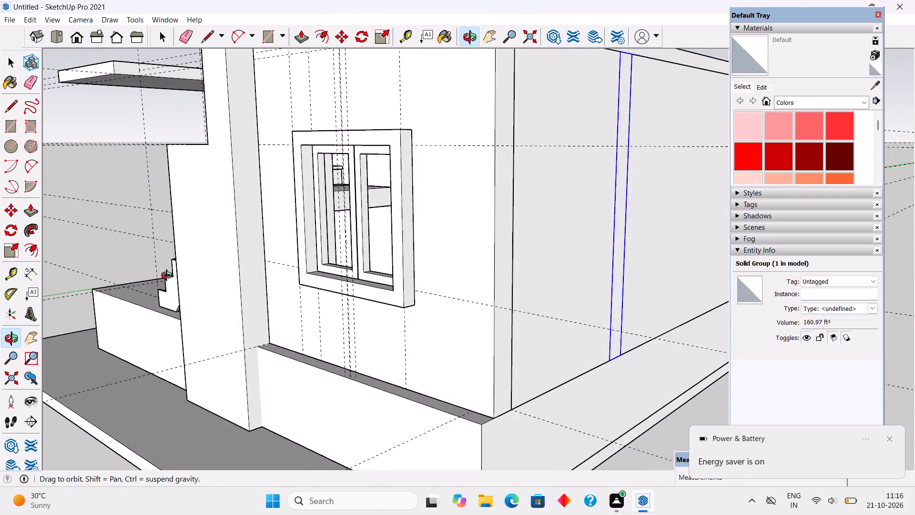
{"action": "middle_click_drag", "start_coordinate": [169, 277], "coordinate": [252, 304]}
{"action": "scroll", "coordinate": [252, 304], "scroll_direction": "down", "scroll_amount": 3}
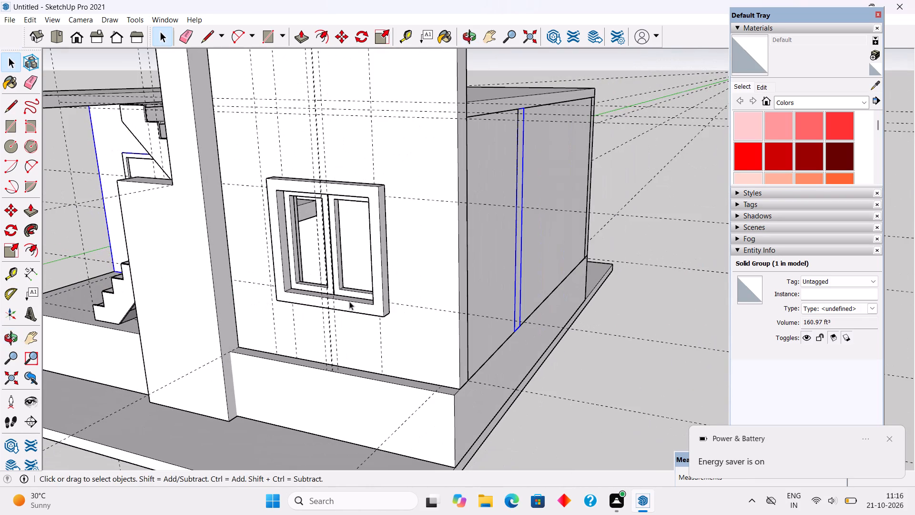
{"action": "left_click", "coordinate": [671, 339]}
{"action": "scroll", "coordinate": [309, 269], "scroll_direction": "up", "scroll_amount": 8}
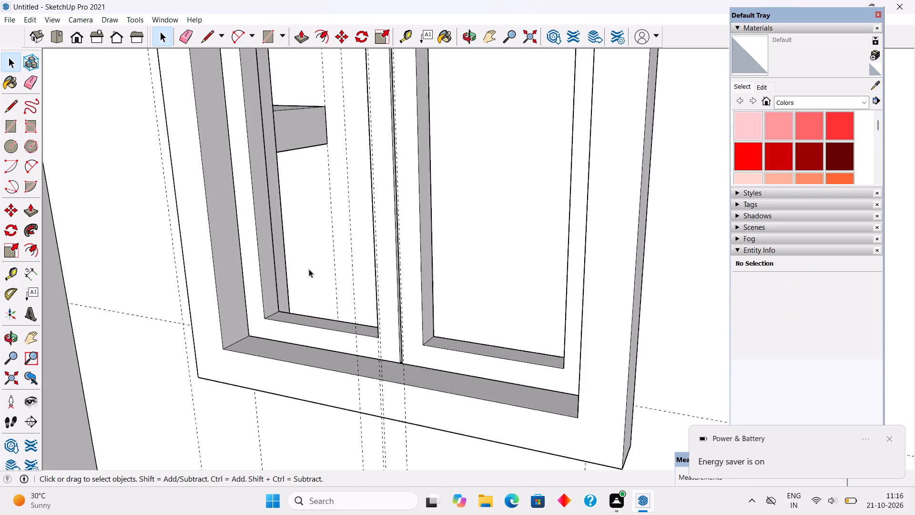
{"action": "scroll", "coordinate": [305, 275], "scroll_direction": "down", "scroll_amount": 7}
{"action": "middle_click_drag", "start_coordinate": [349, 214], "coordinate": [347, 152]}
{"action": "scroll", "coordinate": [306, 111], "scroll_direction": "up", "scroll_amount": 2}
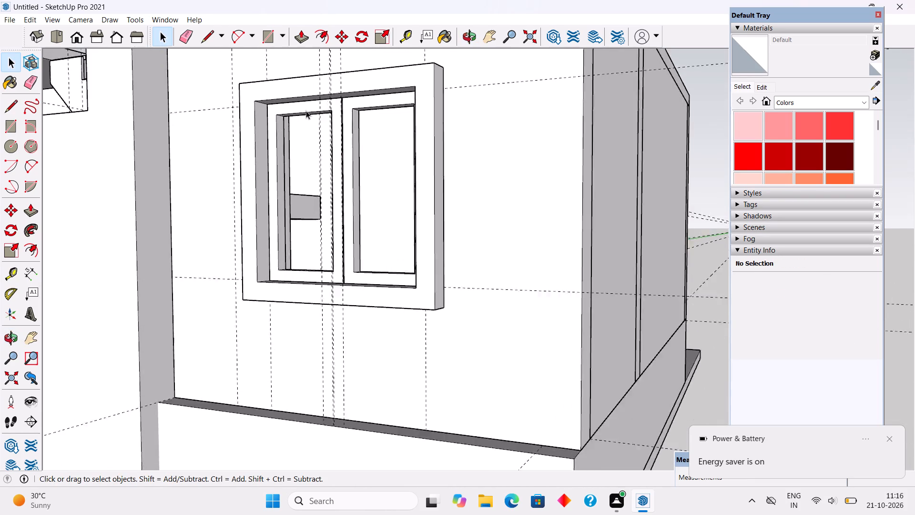
{"action": "scroll", "coordinate": [306, 111], "scroll_direction": "up", "scroll_amount": 8}
{"action": "scroll", "coordinate": [302, 158], "scroll_direction": "up", "scroll_amount": 2}
{"action": "middle_click_drag", "start_coordinate": [307, 168], "coordinate": [260, 155]}
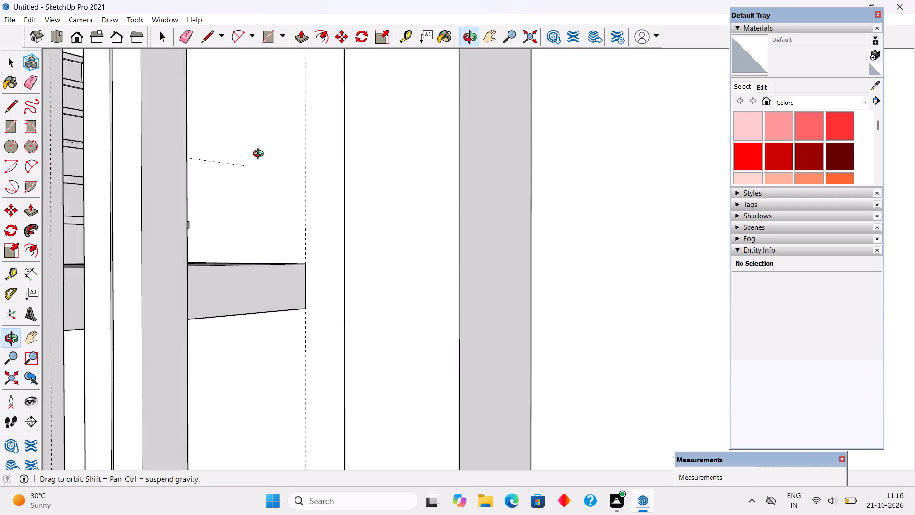
{"action": "middle_click_drag", "start_coordinate": [260, 155], "coordinate": [294, 157]}
{"action": "scroll", "coordinate": [294, 156], "scroll_direction": "down", "scroll_amount": 7}
{"action": "middle_click_drag", "start_coordinate": [287, 205], "coordinate": [287, 211]}
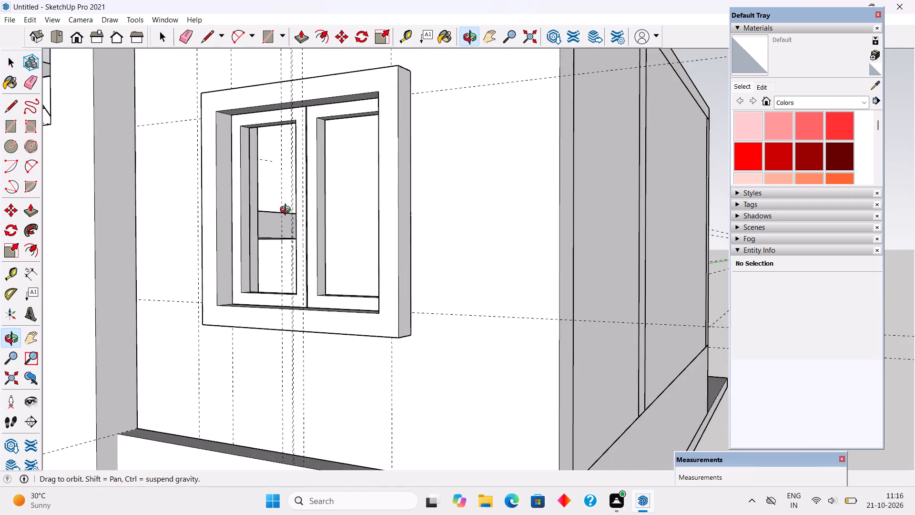
{"action": "middle_click_drag", "start_coordinate": [287, 211], "coordinate": [251, 272]}
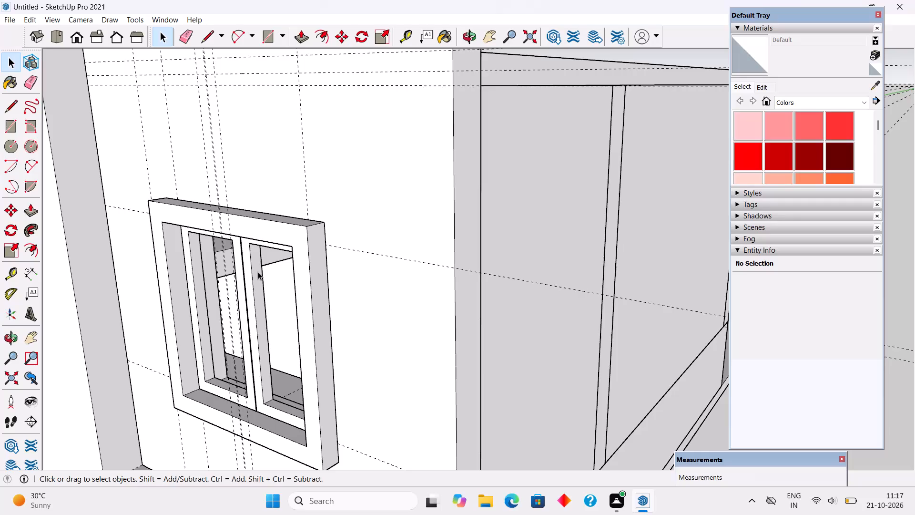
Place a vertical guide 1 1/2" from the front edge, along the middle of the left leaf's inner side face.
{"action": "scroll", "coordinate": [204, 244], "scroll_direction": "up", "scroll_amount": 9}
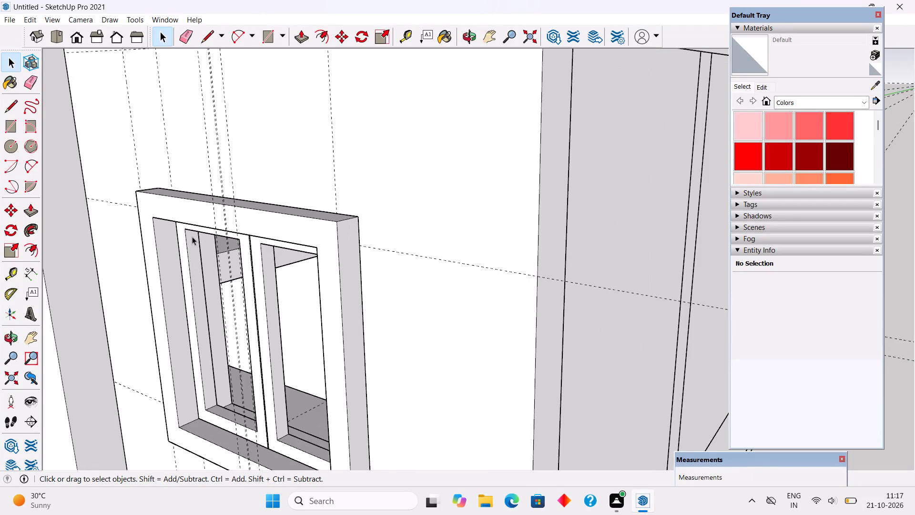
{"action": "middle_click_drag", "start_coordinate": [194, 237], "coordinate": [185, 190]}
{"action": "scroll", "coordinate": [185, 190], "scroll_direction": "up", "scroll_amount": 8}
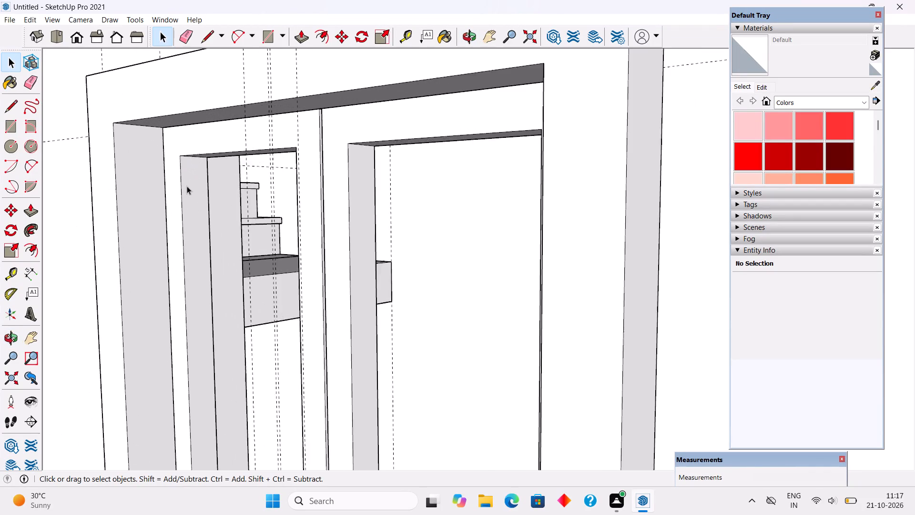
{"action": "scroll", "coordinate": [187, 186], "scroll_direction": "up", "scroll_amount": 7}
{"action": "key", "text": "c"}
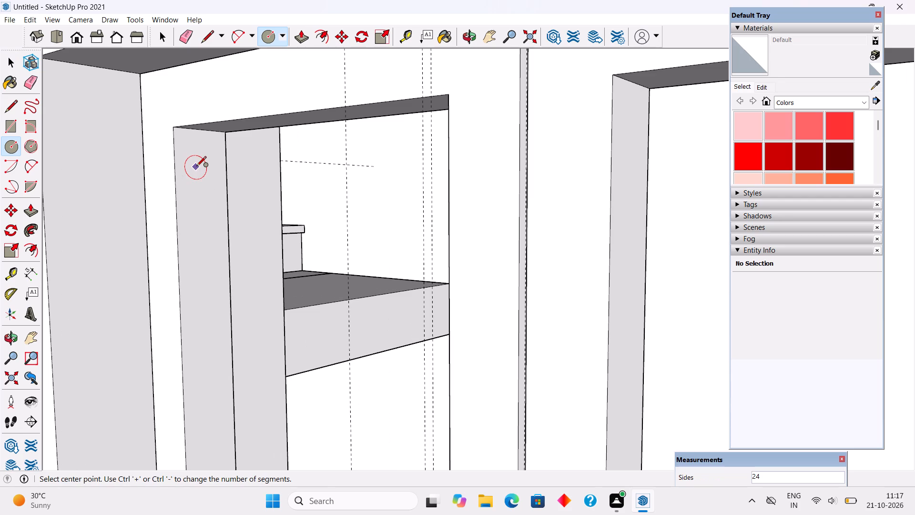
{"action": "scroll", "coordinate": [197, 165], "scroll_direction": "up", "scroll_amount": 4}
{"action": "key", "text": "t"}
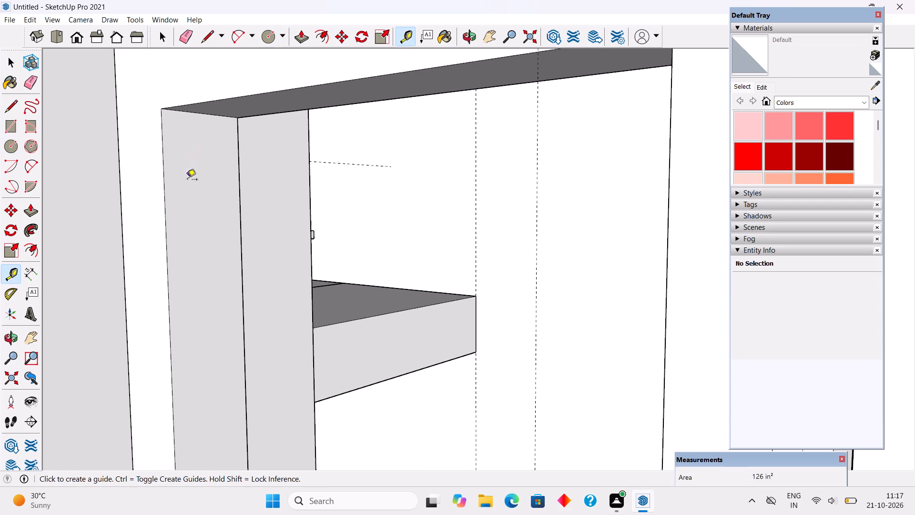
{"action": "left_click", "coordinate": [168, 249]}
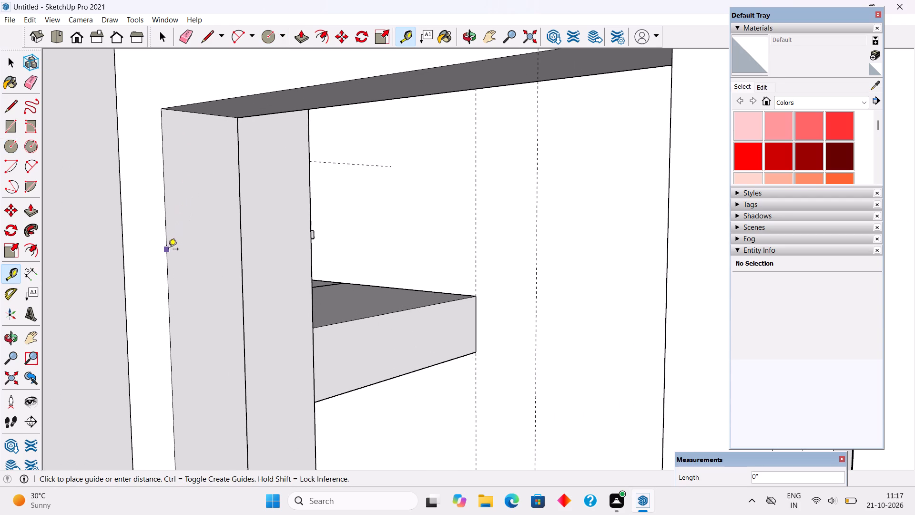
{"action": "left_click", "coordinate": [203, 115]}
Draw a circle of 3/8" radius centred on the guide, near the top of the left leaf's inner side face.
{"action": "key", "text": "c"}
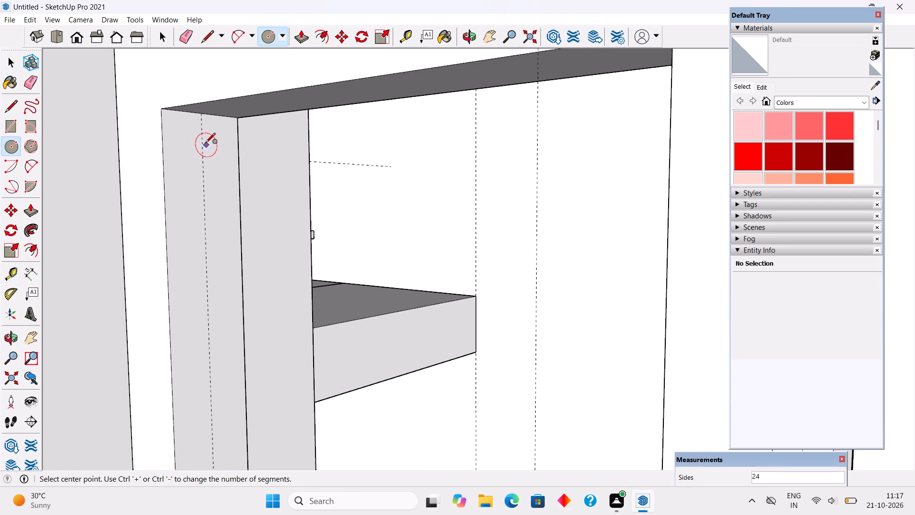
{"action": "left_click", "coordinate": [202, 141]}
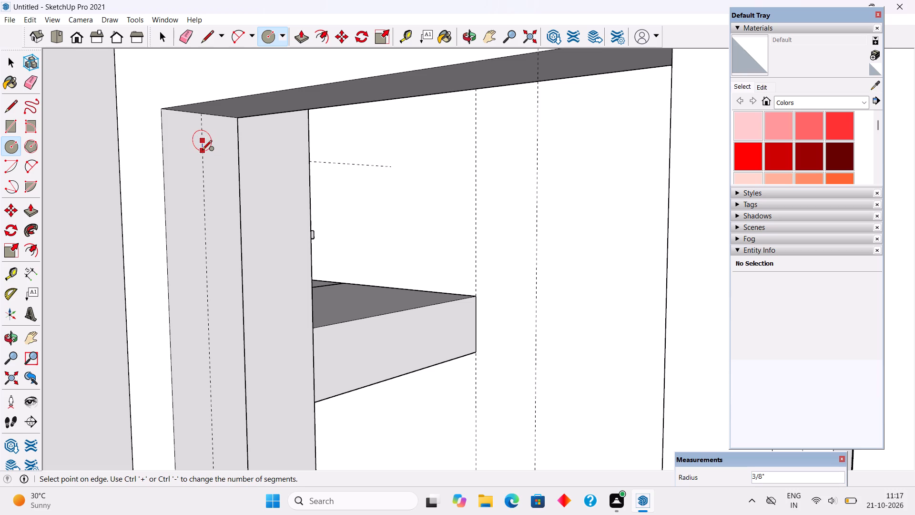
{"action": "left_click", "coordinate": [202, 151]}
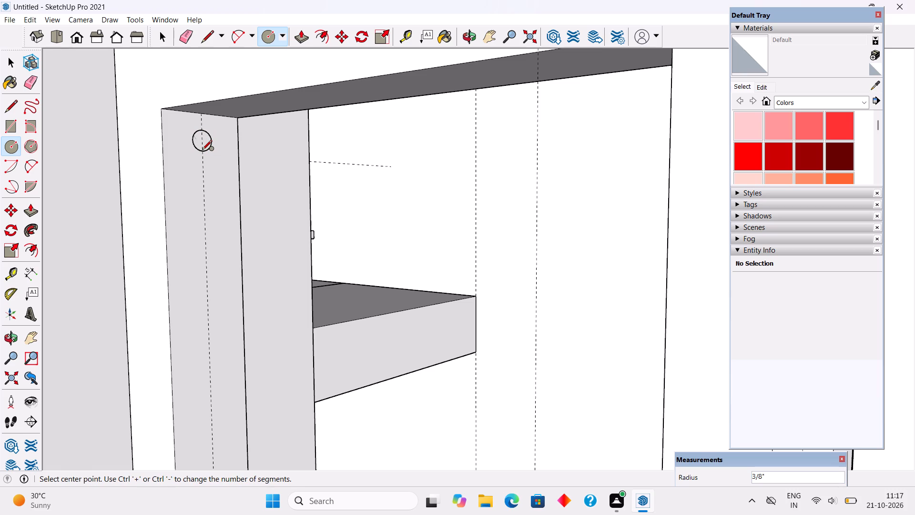
Push/Pull the circle 3' 9" horizontally across both leaf openings to form a round bar.
{"action": "key", "text": "p"}
{"action": "left_click", "coordinate": [200, 144]}
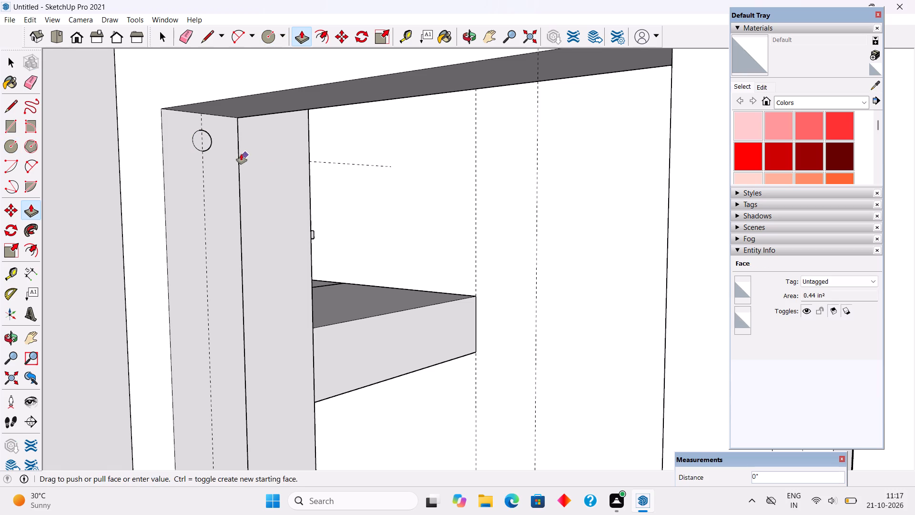
{"action": "scroll", "coordinate": [244, 152], "scroll_direction": "down", "scroll_amount": 9}
{"action": "scroll", "coordinate": [312, 163], "scroll_direction": "down", "scroll_amount": 4}
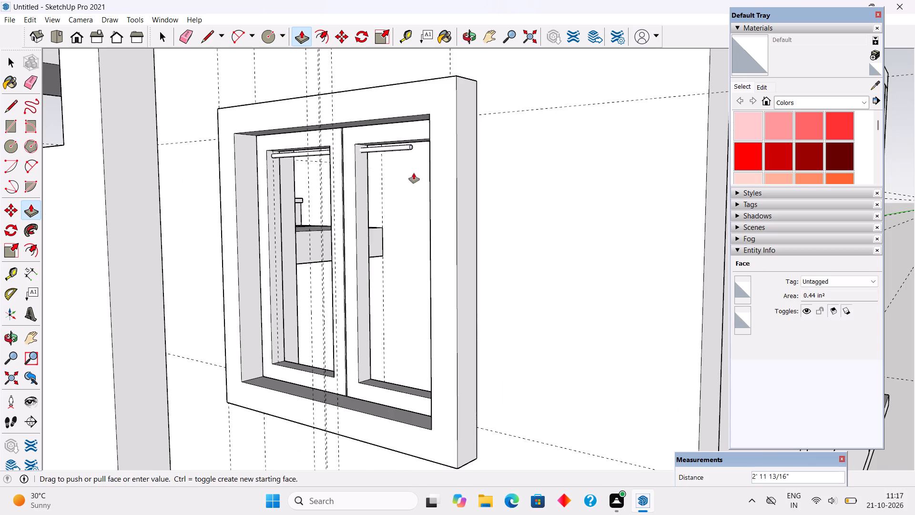
{"action": "left_click", "coordinate": [433, 196]}
{"action": "key", "text": "space"}
Select all connected geometry of the round bar and make it a group.
{"action": "scroll", "coordinate": [285, 155], "scroll_direction": "up", "scroll_amount": 4}
{"action": "triple_click", "coordinate": [285, 155]}
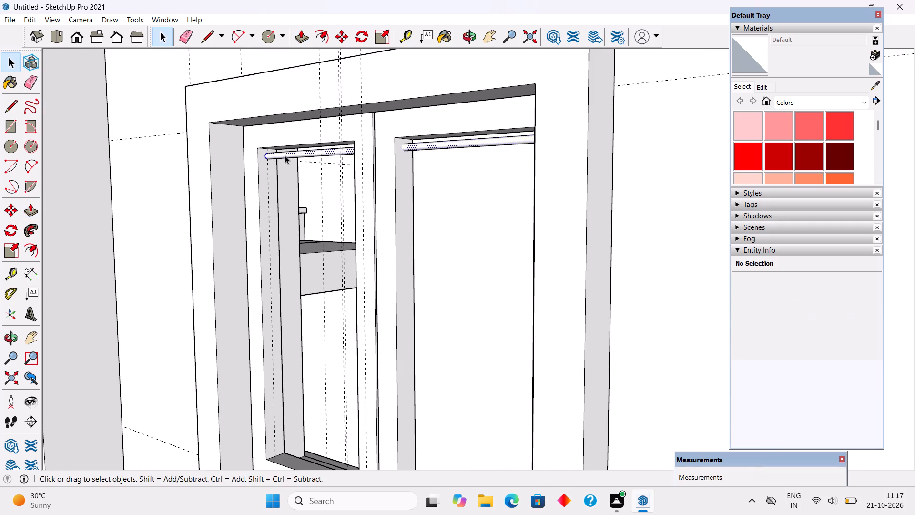
{"action": "right_click", "coordinate": [285, 155]}
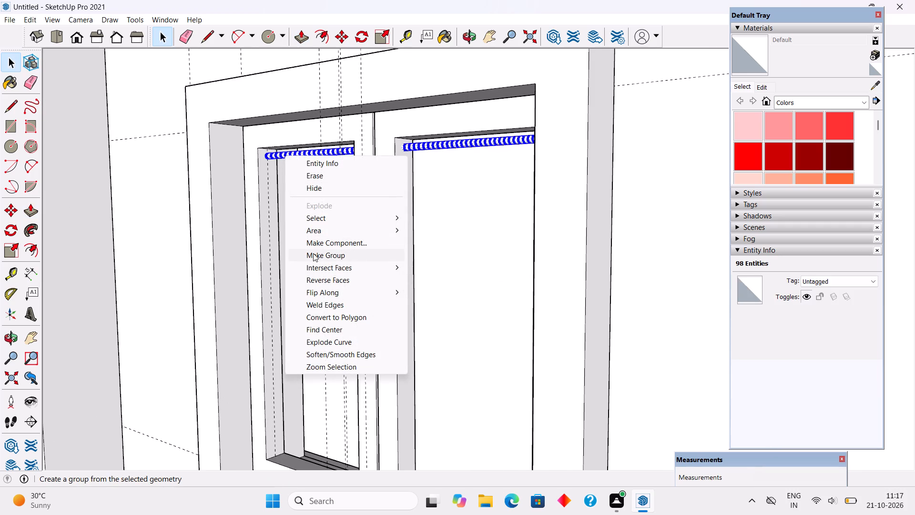
{"action": "left_click", "coordinate": [313, 253]}
Move the round bar group 1" straight down from its position near the top of the leaves.
{"action": "middle_click_drag", "start_coordinate": [246, 150], "coordinate": [327, 132]}
{"action": "scroll", "coordinate": [330, 129], "scroll_direction": "down", "scroll_amount": 3}
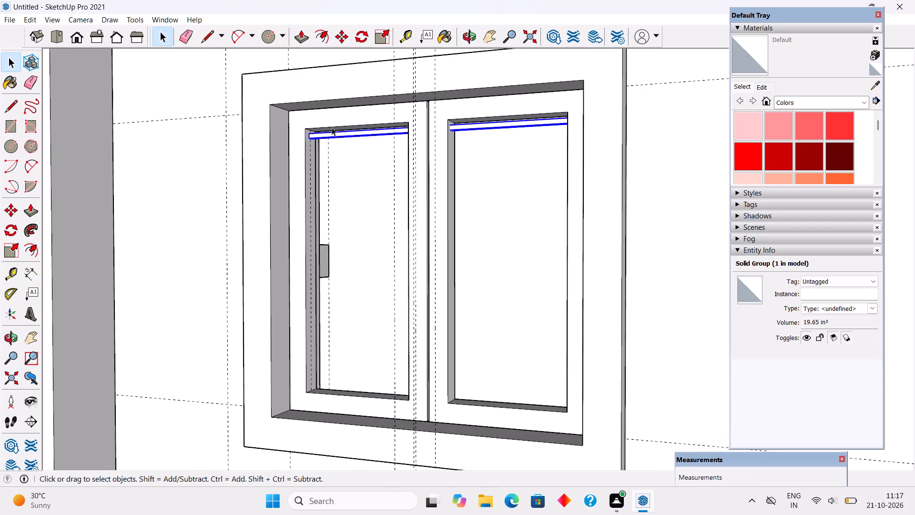
{"action": "scroll", "coordinate": [329, 156], "scroll_direction": "up", "scroll_amount": 5}
{"action": "middle_click_drag", "start_coordinate": [302, 147], "coordinate": [297, 148]}
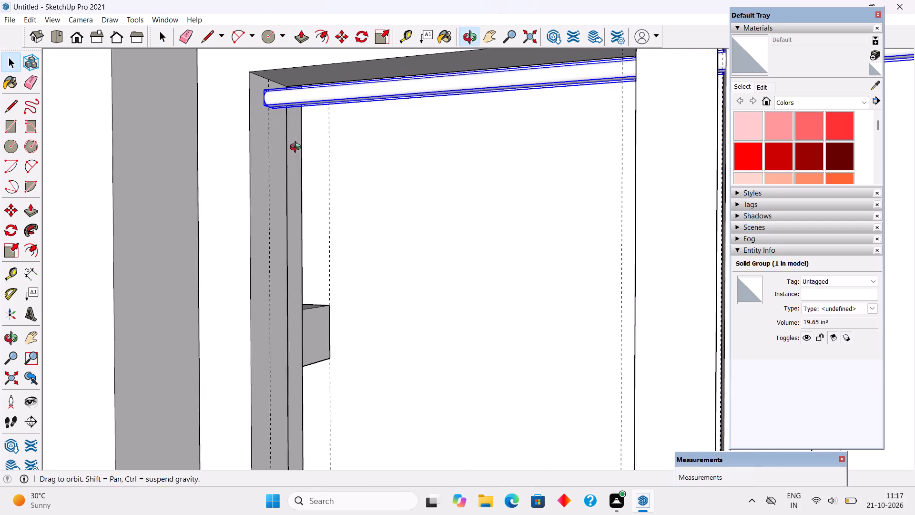
{"action": "middle_click_drag", "start_coordinate": [297, 148], "coordinate": [271, 153]}
{"action": "scroll", "coordinate": [267, 116], "scroll_direction": "up", "scroll_amount": 4}
{"action": "key", "text": "m"}
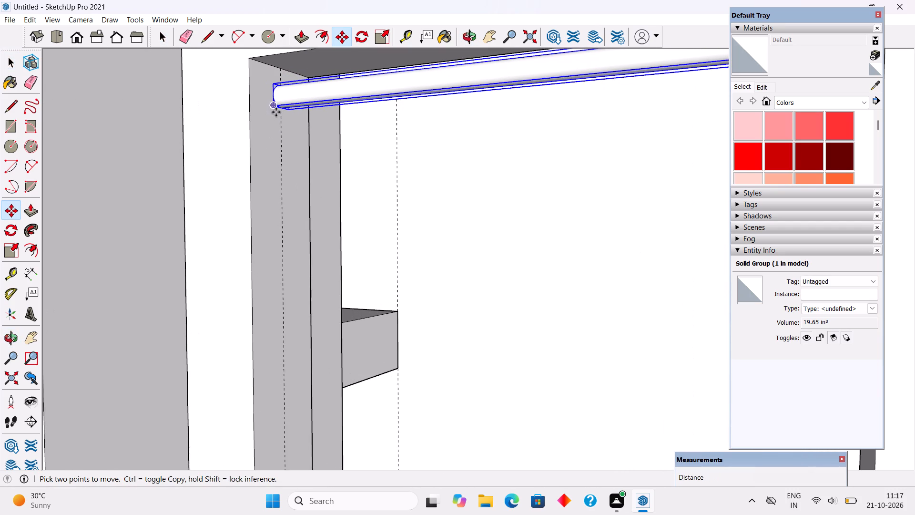
{"action": "left_click", "coordinate": [278, 108]}
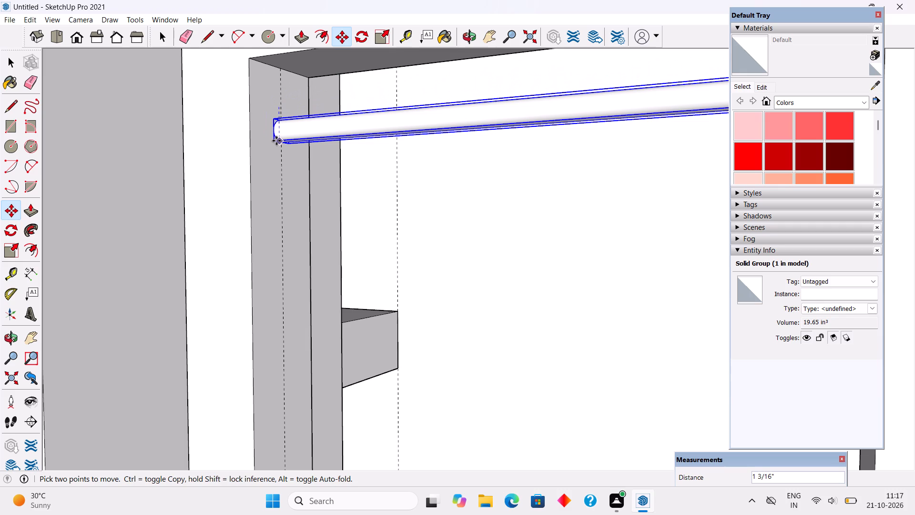
{"action": "type", "text": "1\""}
{"action": "key", "text": "Return"}
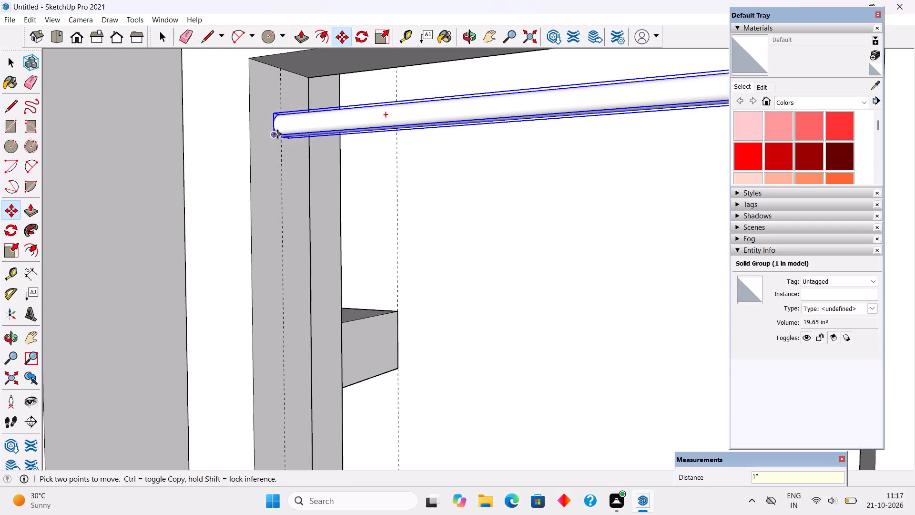
Copy the round bar group 3" straight down and array it 15 times across the height of both leaves.
{"action": "left_click", "coordinate": [275, 137]}
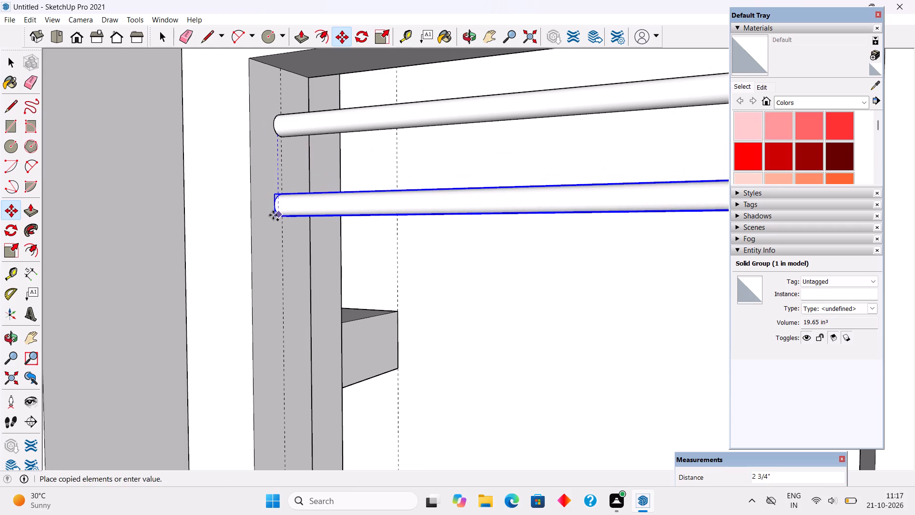
{"action": "type", "text": "3\""}
{"action": "key", "text": "Return"}
{"action": "key", "text": "x"}
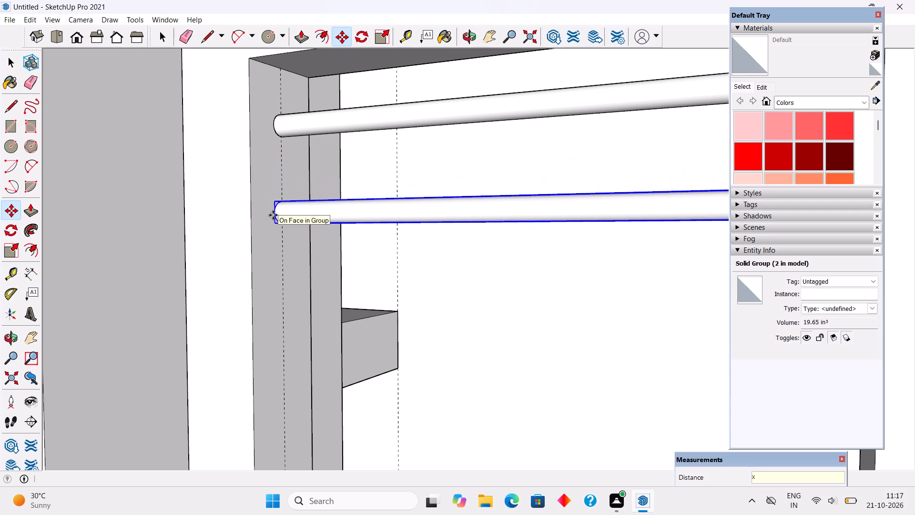
{"action": "key", "text": "1"}
{"action": "key", "text": "5"}
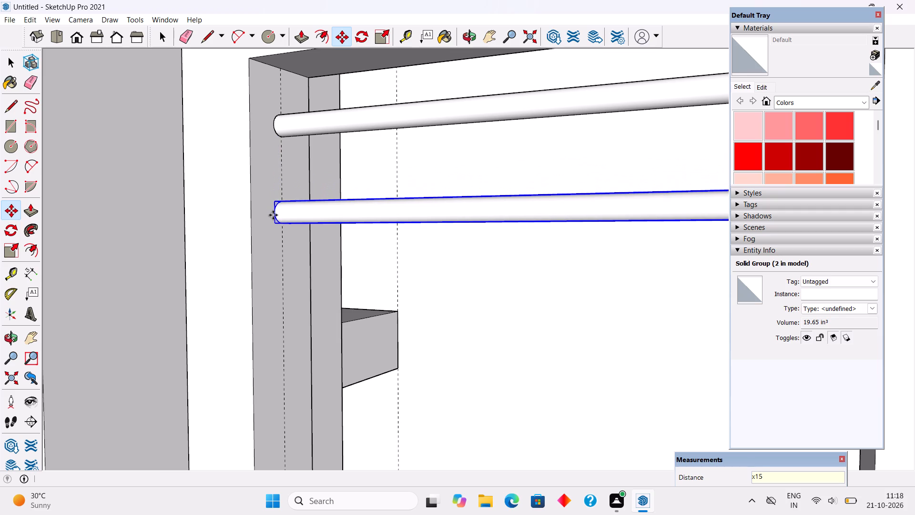
{"action": "key", "text": "Return"}
{"action": "scroll", "coordinate": [273, 215], "scroll_direction": "up", "scroll_amount": 1}
{"action": "scroll", "coordinate": [273, 215], "scroll_direction": "down", "scroll_amount": 15}
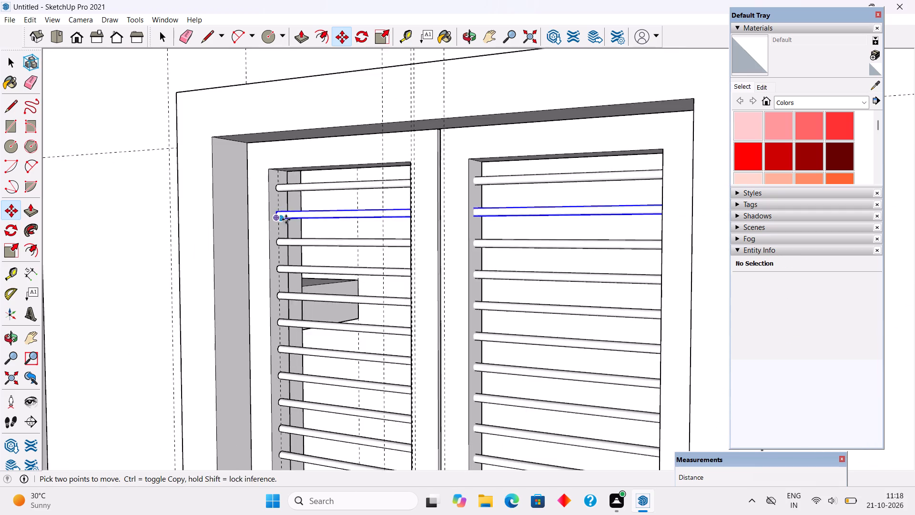
{"action": "scroll", "coordinate": [286, 219], "scroll_direction": "down", "scroll_amount": 6}
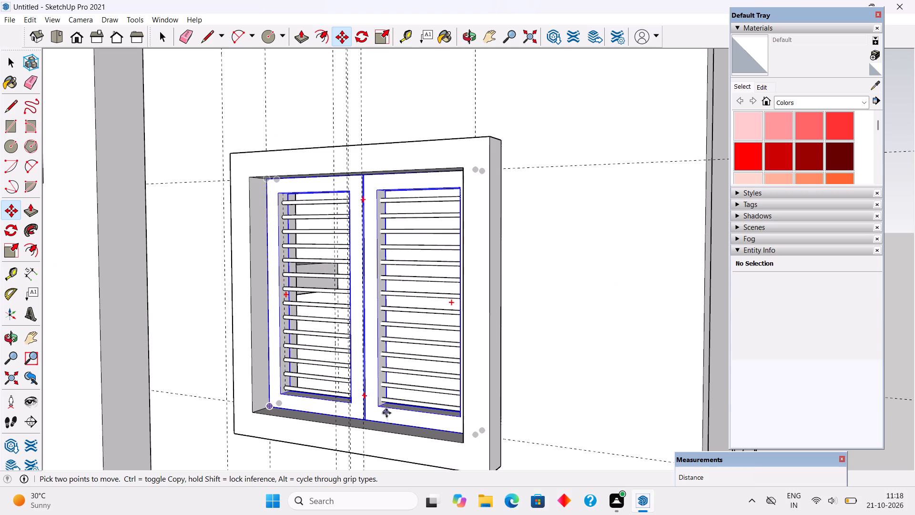
{"action": "key", "text": "space"}
Examine the array of round bars in both leaves from several angles and from a distance.
{"action": "scroll", "coordinate": [407, 398], "scroll_direction": "up", "scroll_amount": 4}
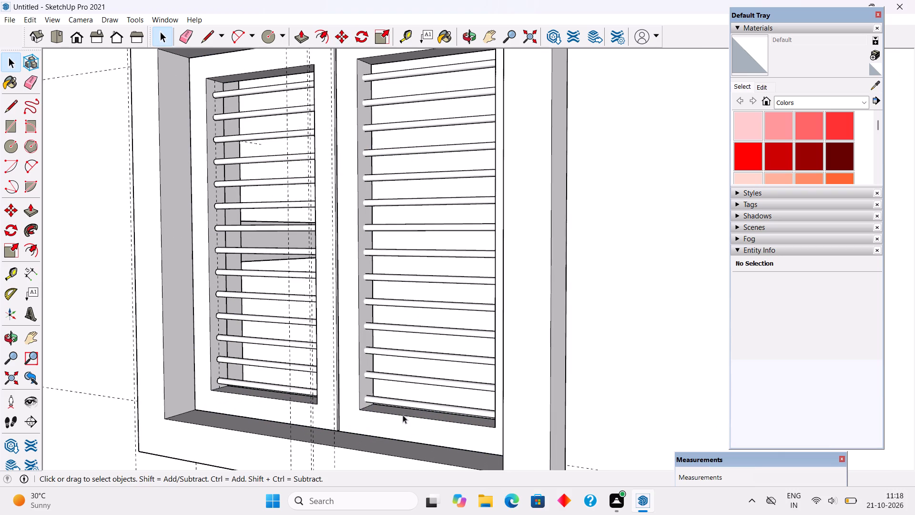
{"action": "middle_click_drag", "start_coordinate": [399, 412], "coordinate": [145, 403]}
{"action": "middle_click_drag", "start_coordinate": [454, 377], "coordinate": [632, 319]}
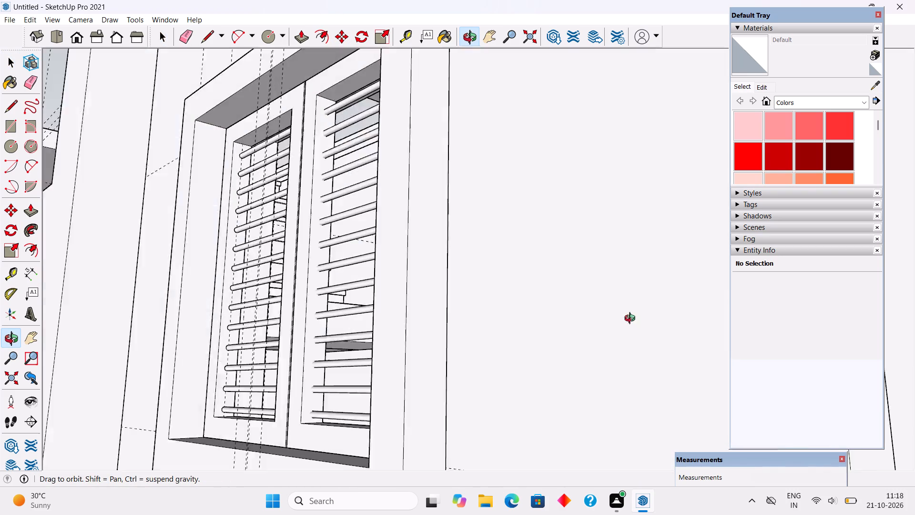
{"action": "middle_click_drag", "start_coordinate": [632, 319], "coordinate": [640, 428]}
{"action": "scroll", "coordinate": [638, 428], "scroll_direction": "down", "scroll_amount": 3}
{"action": "scroll", "coordinate": [454, 329], "scroll_direction": "down", "scroll_amount": 5}
{"action": "middle_click_drag", "start_coordinate": [395, 322], "coordinate": [484, 273]}
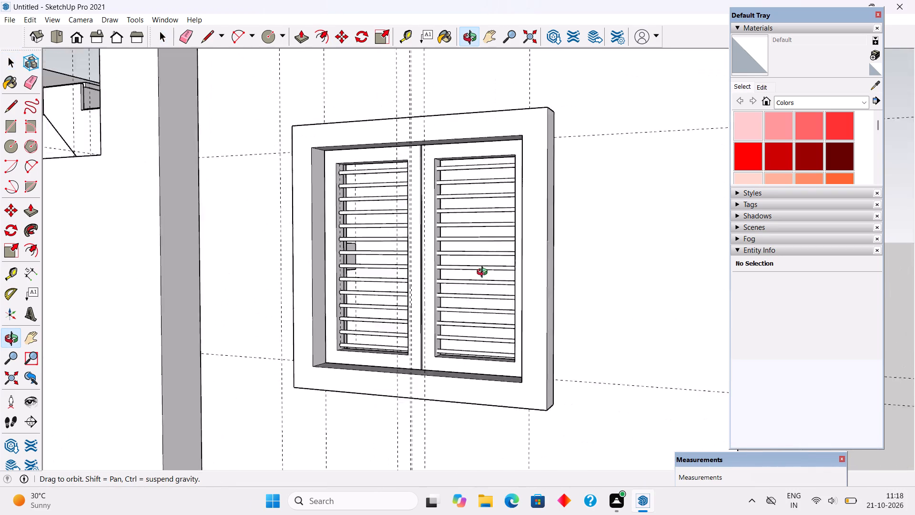
{"action": "middle_click_drag", "start_coordinate": [484, 273], "coordinate": [431, 315]}
{"action": "scroll", "coordinate": [429, 315], "scroll_direction": "down", "scroll_amount": 13}
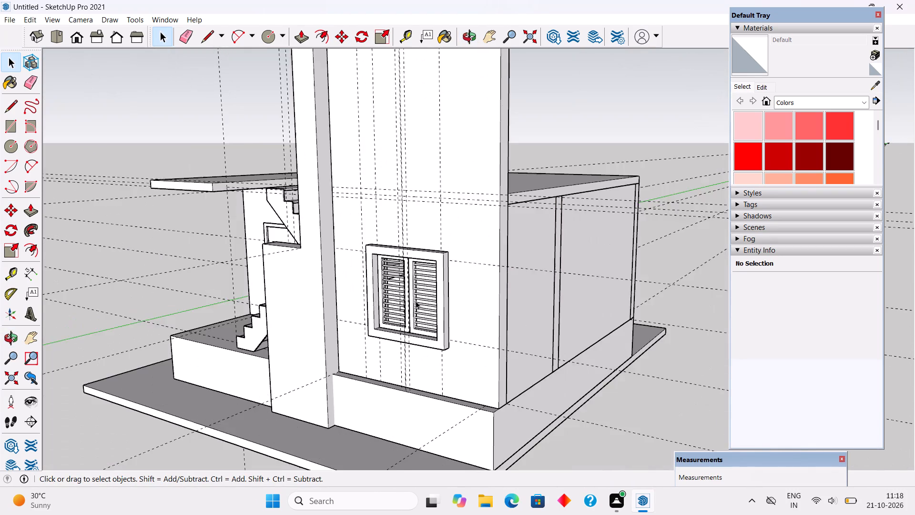
Hide the roof slab group covering the room behind the window wall.
{"action": "middle_click_drag", "start_coordinate": [523, 282], "coordinate": [387, 327]}
{"action": "left_click_drag", "start_coordinate": [424, 322], "coordinate": [387, 327]}
{"action": "left_click", "coordinate": [454, 293]}
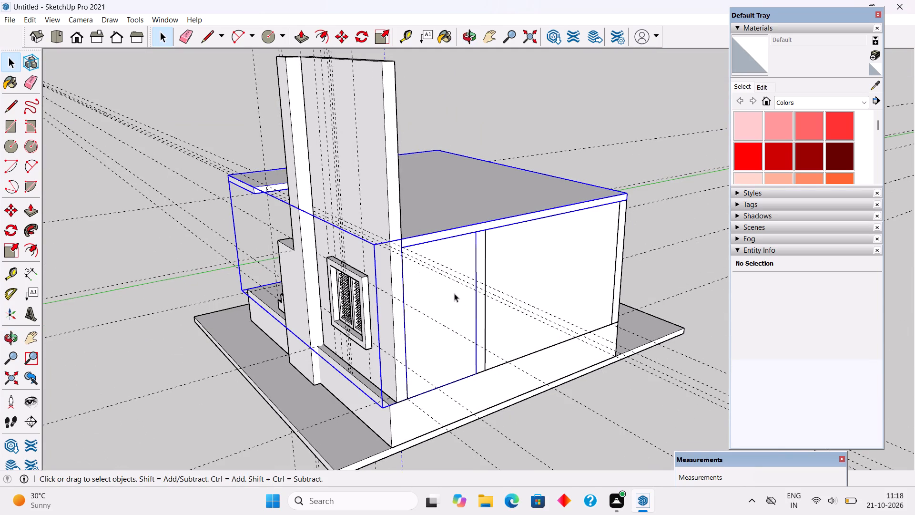
{"action": "right_click", "coordinate": [454, 293]}
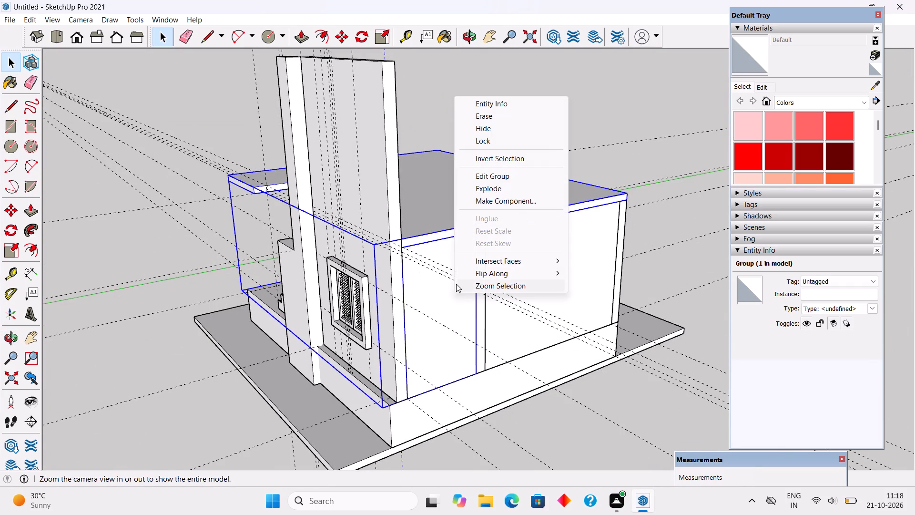
{"action": "left_click", "coordinate": [518, 128]}
On the inner side of the window, draw a 3' 6" by 3' 6" rectangle spanning both leaf openings between opposite outer corners.
{"action": "middle_click_drag", "start_coordinate": [515, 187], "coordinate": [312, 237]}
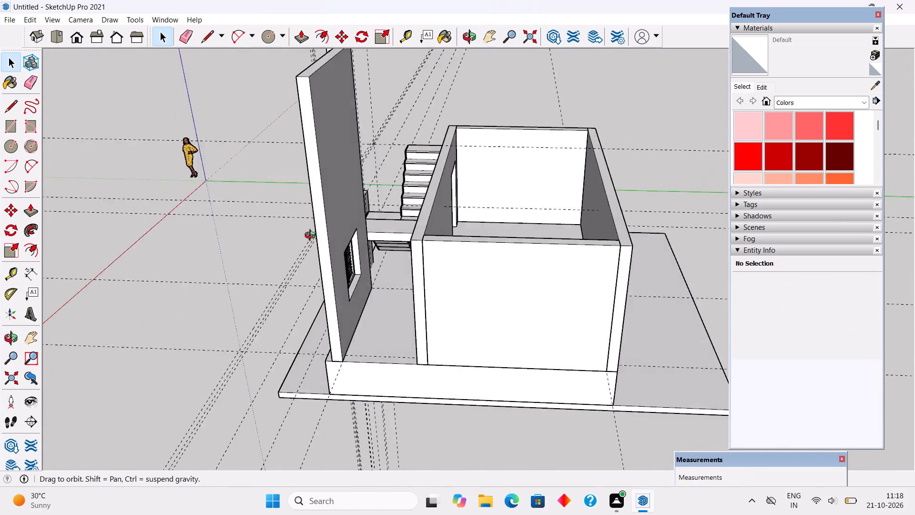
{"action": "middle_click_drag", "start_coordinate": [312, 237], "coordinate": [260, 244]}
{"action": "scroll", "coordinate": [419, 327], "scroll_direction": "up", "scroll_amount": 4}
{"action": "scroll", "coordinate": [318, 217], "scroll_direction": "up", "scroll_amount": 8}
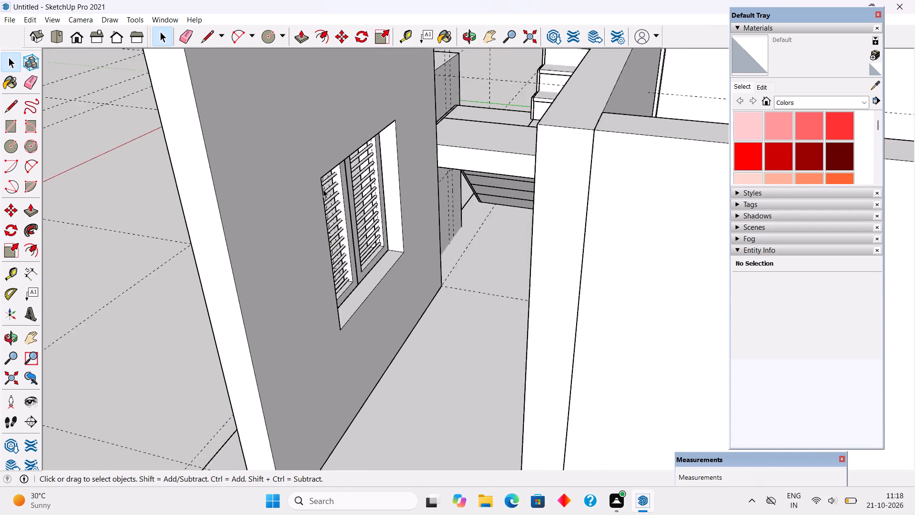
{"action": "scroll", "coordinate": [323, 189], "scroll_direction": "up", "scroll_amount": 5}
{"action": "middle_click_drag", "start_coordinate": [363, 223], "coordinate": [299, 183]}
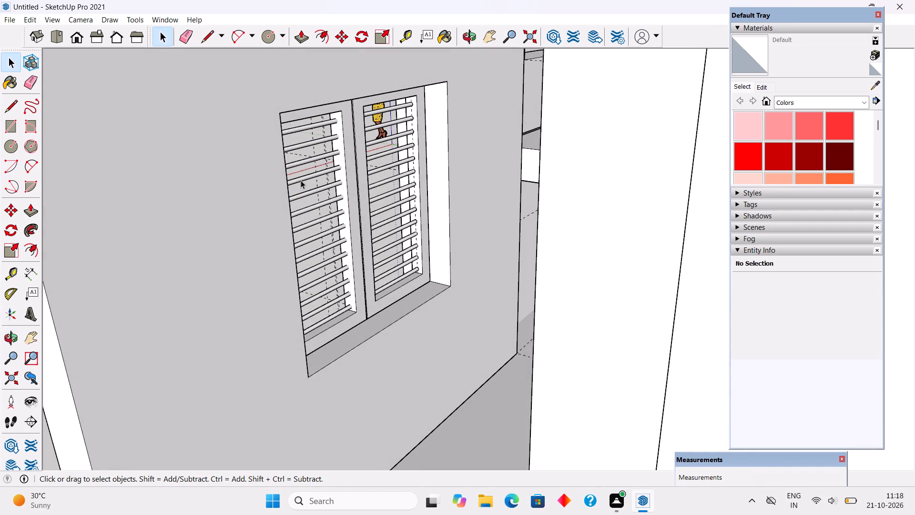
{"action": "scroll", "coordinate": [301, 180], "scroll_direction": "up", "scroll_amount": 1}
{"action": "middle_click_drag", "start_coordinate": [299, 180], "coordinate": [279, 178]}
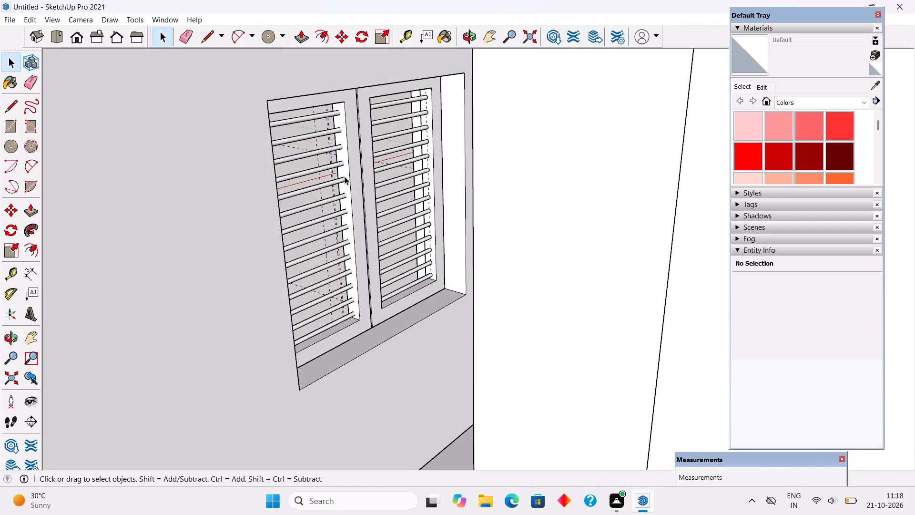
{"action": "scroll", "coordinate": [355, 178], "scroll_direction": "up", "scroll_amount": 3}
{"action": "scroll", "coordinate": [381, 179], "scroll_direction": "down", "scroll_amount": 2}
{"action": "scroll", "coordinate": [429, 125], "scroll_direction": "up", "scroll_amount": 1}
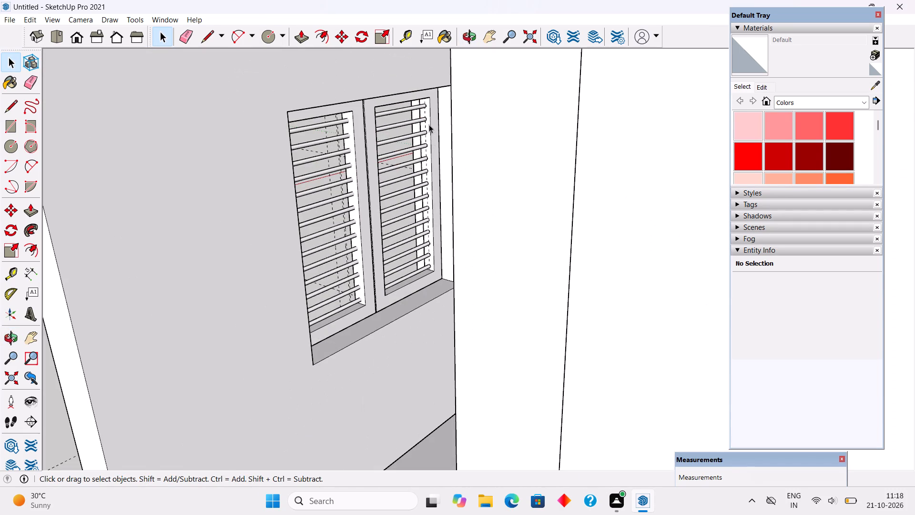
{"action": "scroll", "coordinate": [429, 124], "scroll_direction": "up", "scroll_amount": 3}
{"action": "middle_click_drag", "start_coordinate": [414, 126], "coordinate": [389, 113]}
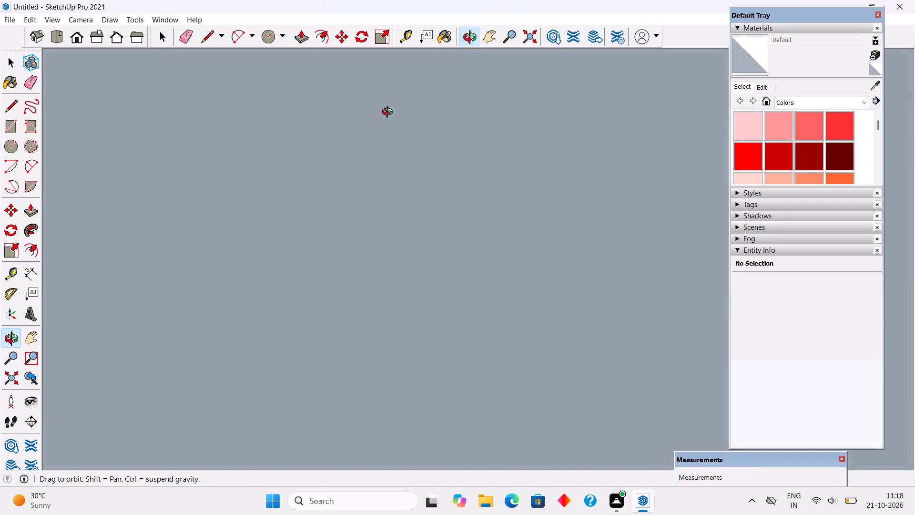
{"action": "middle_click_drag", "start_coordinate": [389, 113], "coordinate": [405, 113]}
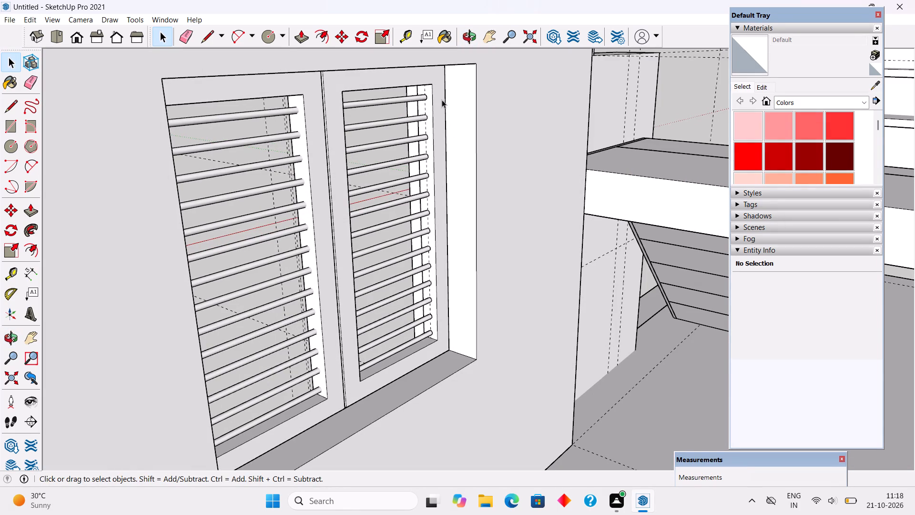
{"action": "key", "text": "r"}
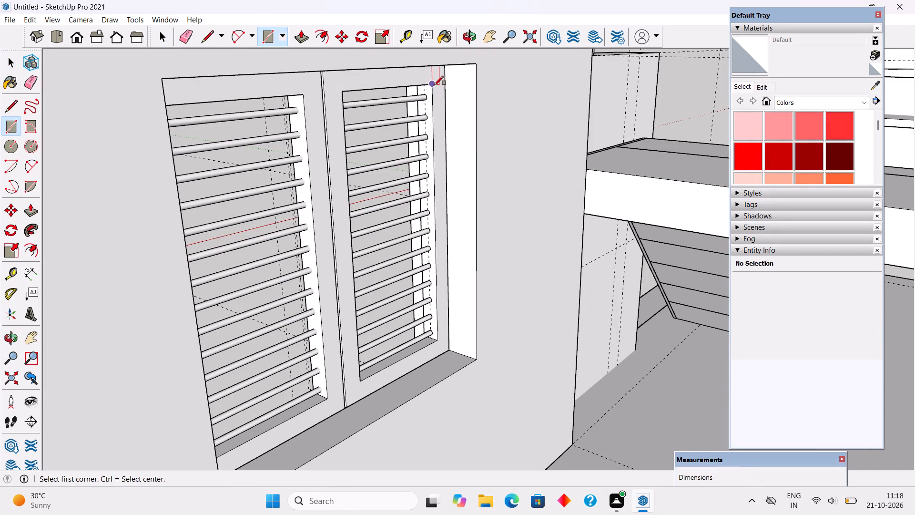
{"action": "left_click", "coordinate": [434, 85]}
{"action": "scroll", "coordinate": [359, 327], "scroll_direction": "down", "scroll_amount": 1}
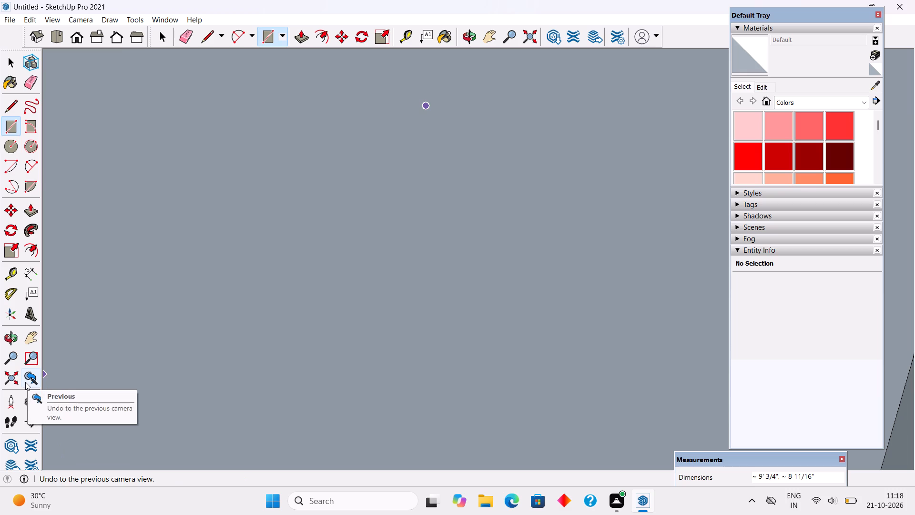
{"action": "left_click", "coordinate": [5, 378]}
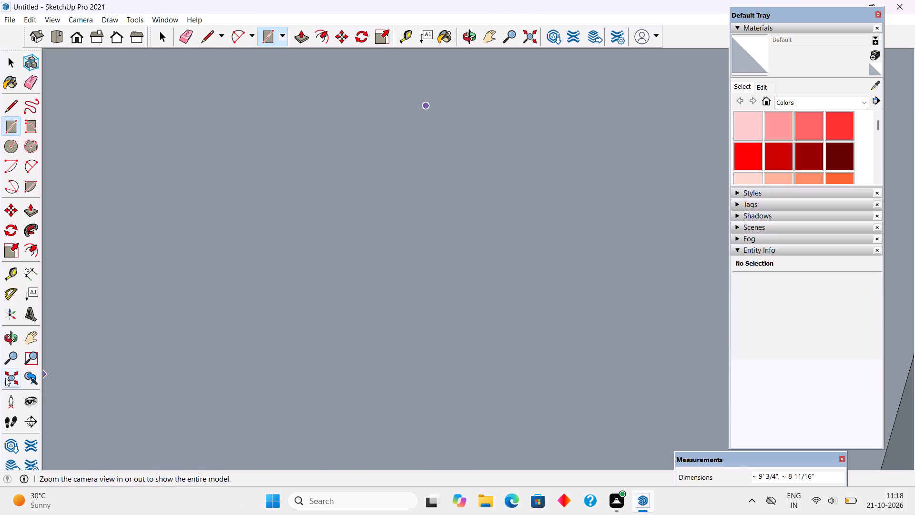
{"action": "middle_click_drag", "start_coordinate": [201, 366], "coordinate": [91, 383]}
{"action": "scroll", "coordinate": [367, 160], "scroll_direction": "up", "scroll_amount": 19}
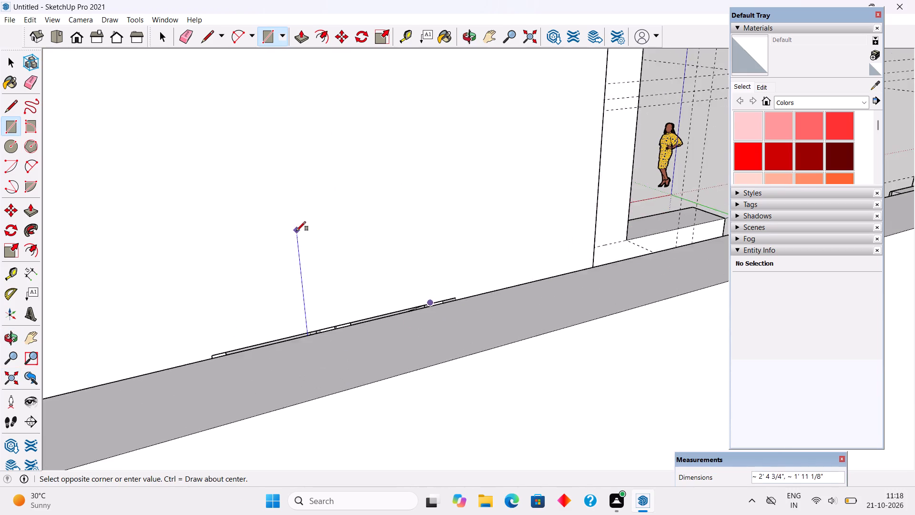
{"action": "middle_click_drag", "start_coordinate": [264, 315], "coordinate": [259, 359]}
{"action": "scroll", "coordinate": [263, 350], "scroll_direction": "down", "scroll_amount": 5}
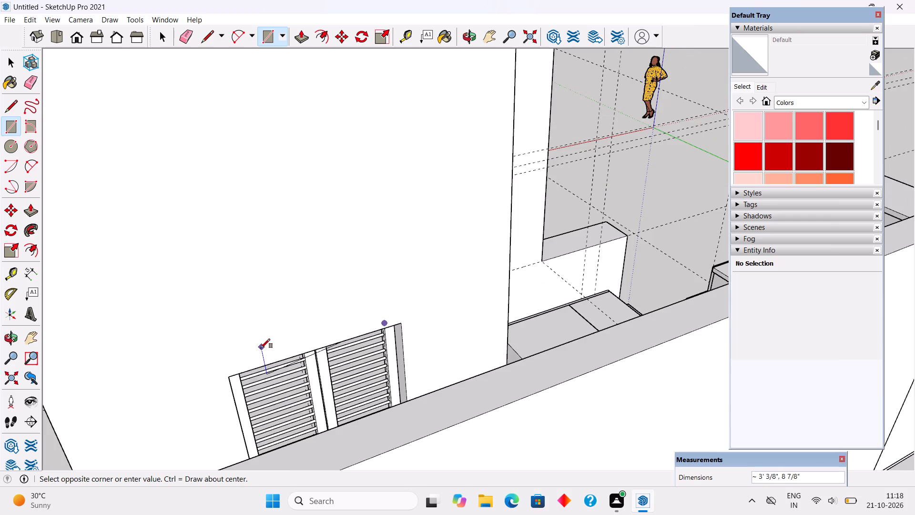
{"action": "scroll", "coordinate": [261, 306], "scroll_direction": "down", "scroll_amount": 3}
{"action": "middle_click_drag", "start_coordinate": [262, 272], "coordinate": [263, 321]}
{"action": "scroll", "coordinate": [268, 456], "scroll_direction": "up", "scroll_amount": 5}
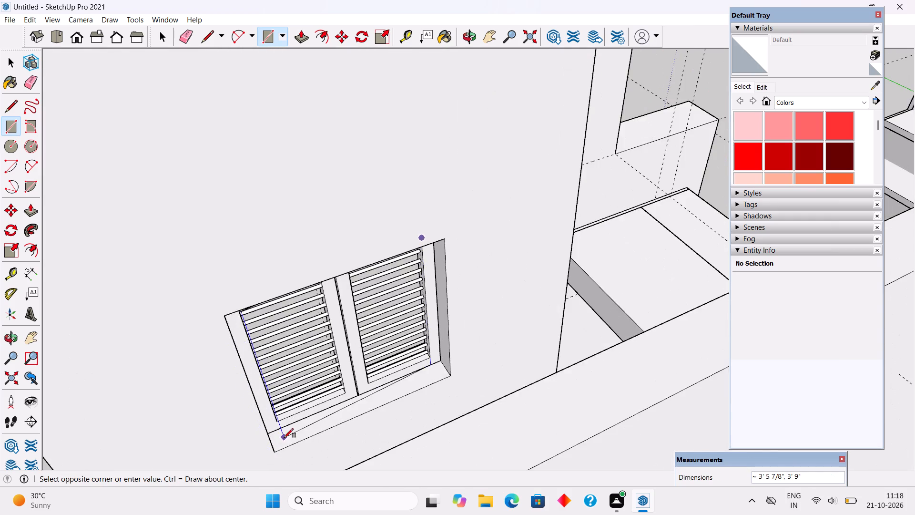
{"action": "scroll", "coordinate": [284, 438], "scroll_direction": "up", "scroll_amount": 4}
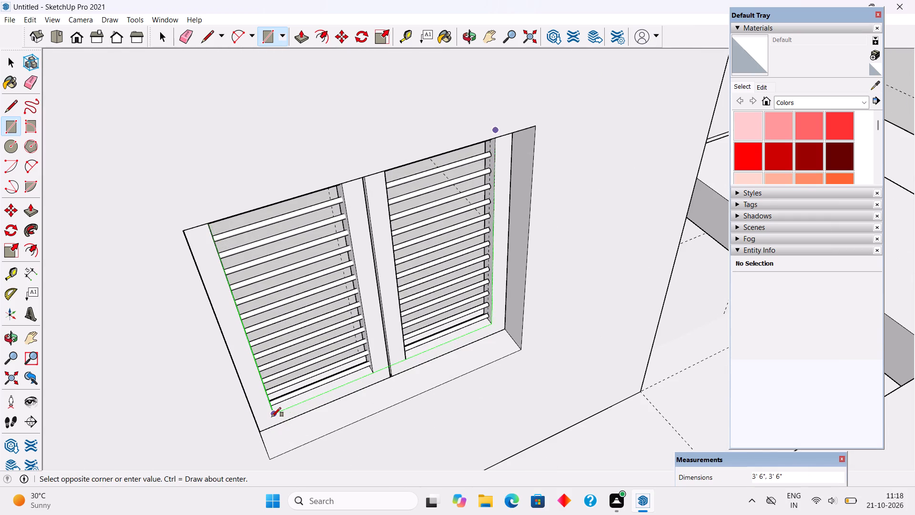
{"action": "left_click", "coordinate": [272, 417]}
Make a group from the new rectangular face and its edges behind the bars.
{"action": "key", "text": "space"}
{"action": "triple_click", "coordinate": [294, 388]}
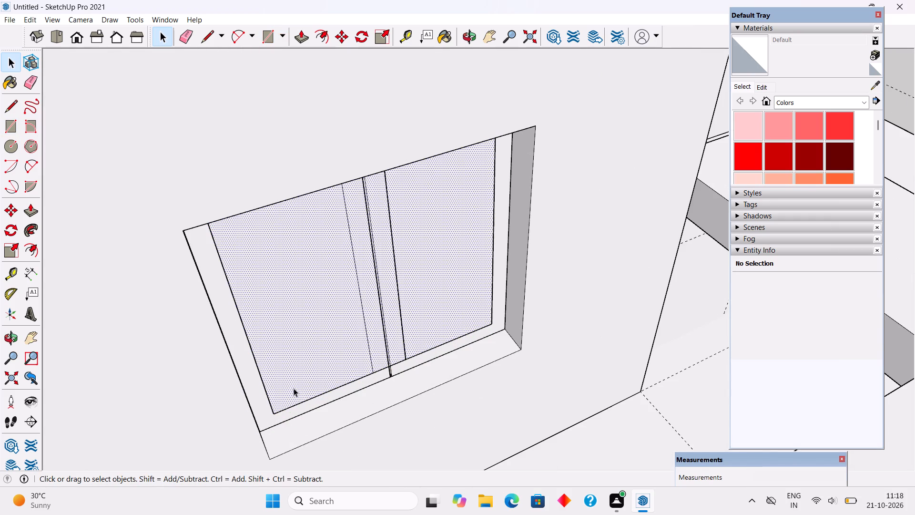
{"action": "right_click", "coordinate": [294, 388]}
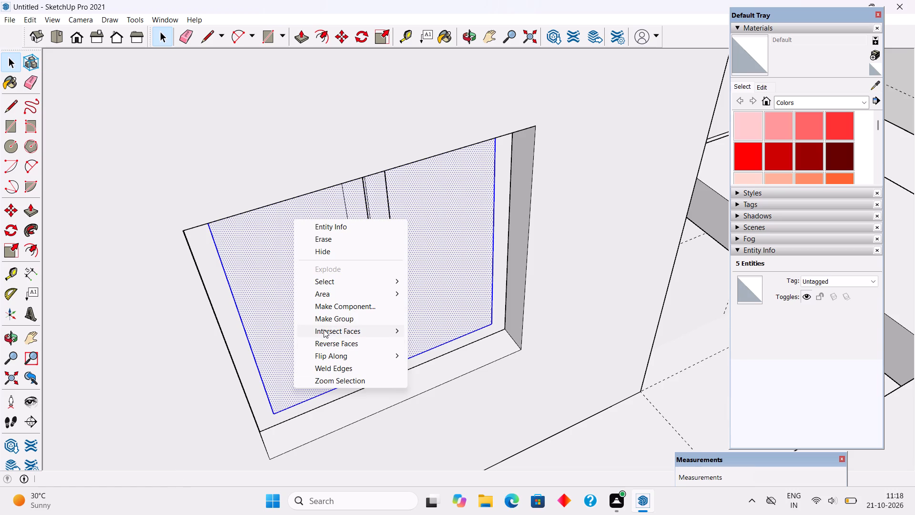
{"action": "left_click", "coordinate": [331, 320]}
{"action": "scroll", "coordinate": [331, 320], "scroll_direction": "down", "scroll_amount": 16}
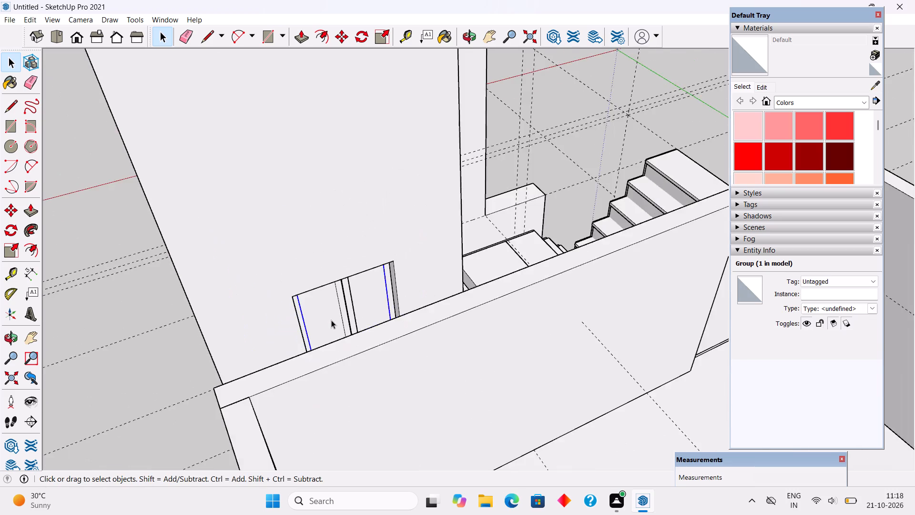
{"action": "scroll", "coordinate": [331, 320], "scroll_direction": "down", "scroll_amount": 2}
{"action": "left_click", "coordinate": [201, 278]}
Examine the window with its bars and back panel from the outside of the house.
{"action": "middle_click_drag", "start_coordinate": [145, 337], "coordinate": [390, 253]}
{"action": "scroll", "coordinate": [292, 336], "scroll_direction": "down", "scroll_amount": 1}
{"action": "middle_click_drag", "start_coordinate": [291, 339], "coordinate": [515, 259]}
{"action": "middle_click_drag", "start_coordinate": [366, 386], "coordinate": [628, 362]}
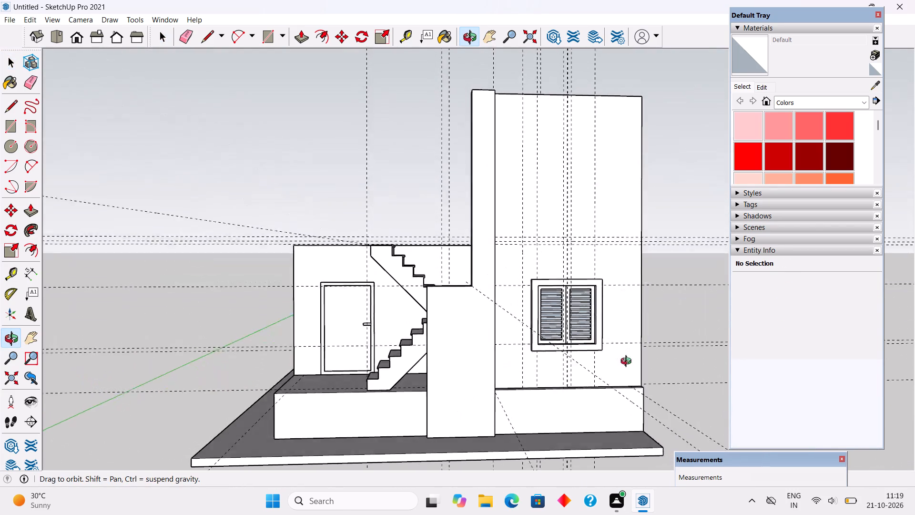
{"action": "middle_click_drag", "start_coordinate": [628, 362], "coordinate": [631, 382]}
{"action": "scroll", "coordinate": [624, 355], "scroll_direction": "up", "scroll_amount": 5}
{"action": "scroll", "coordinate": [559, 323], "scroll_direction": "up", "scroll_amount": 6}
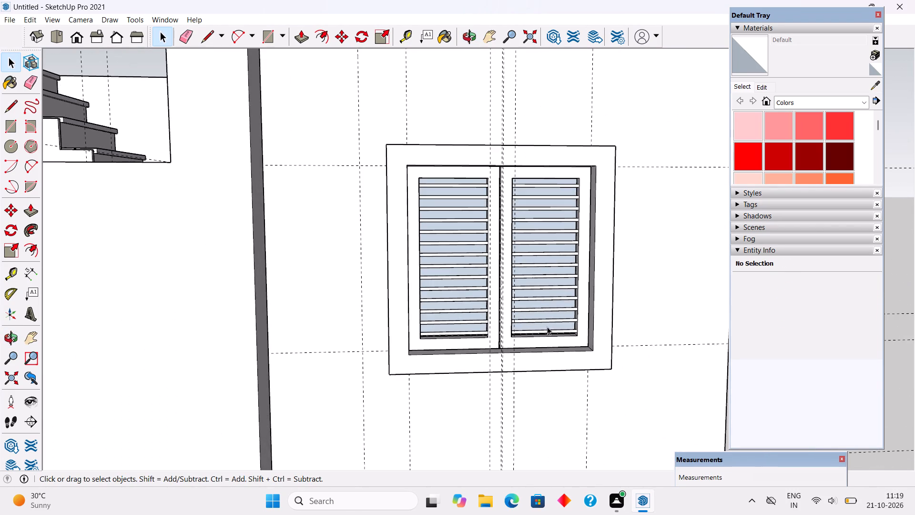
{"action": "middle_click_drag", "start_coordinate": [507, 361], "coordinate": [246, 267]}
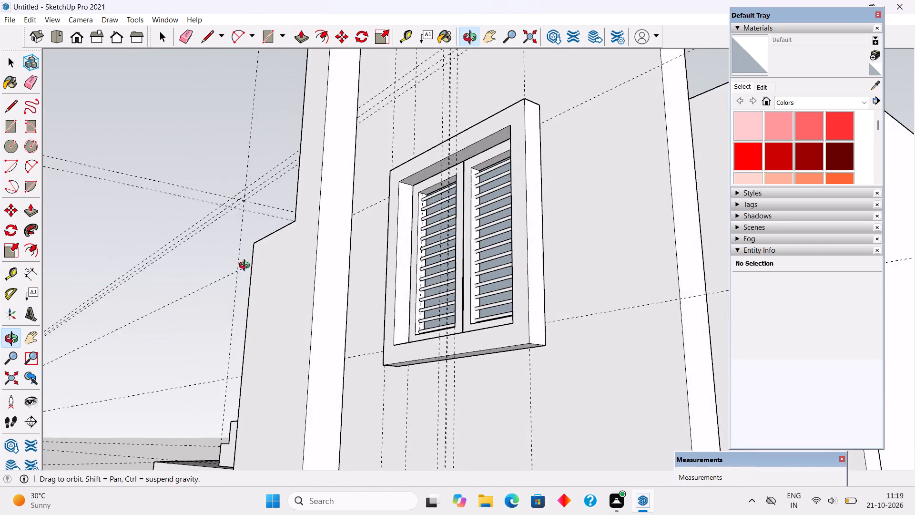
{"action": "middle_click_drag", "start_coordinate": [246, 267], "coordinate": [462, 347]}
{"action": "scroll", "coordinate": [462, 347], "scroll_direction": "down", "scroll_amount": 3}
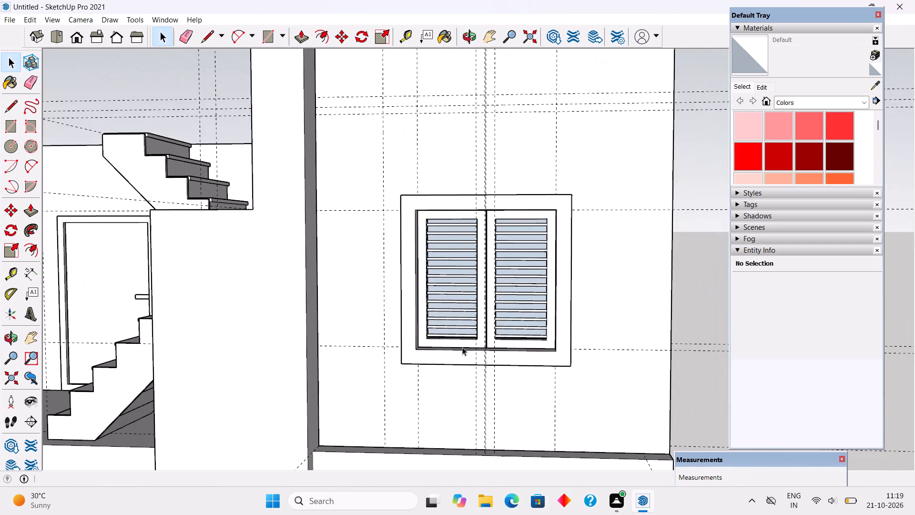
{"action": "scroll", "coordinate": [341, 317], "scroll_direction": "down", "scroll_amount": 3}
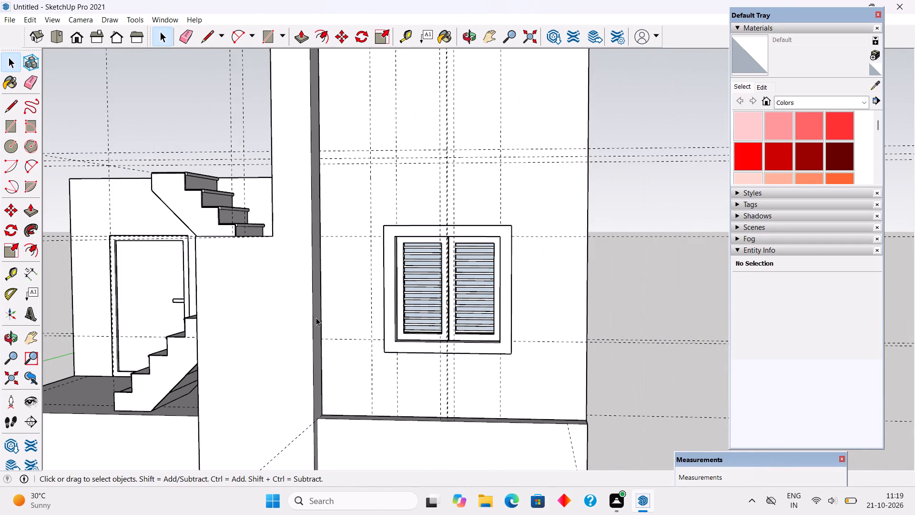
{"action": "scroll", "coordinate": [370, 210], "scroll_direction": "down", "scroll_amount": 3}
{"action": "middle_click_drag", "start_coordinate": [376, 239], "coordinate": [382, 289]}
{"action": "scroll", "coordinate": [382, 289], "scroll_direction": "up", "scroll_amount": 2}
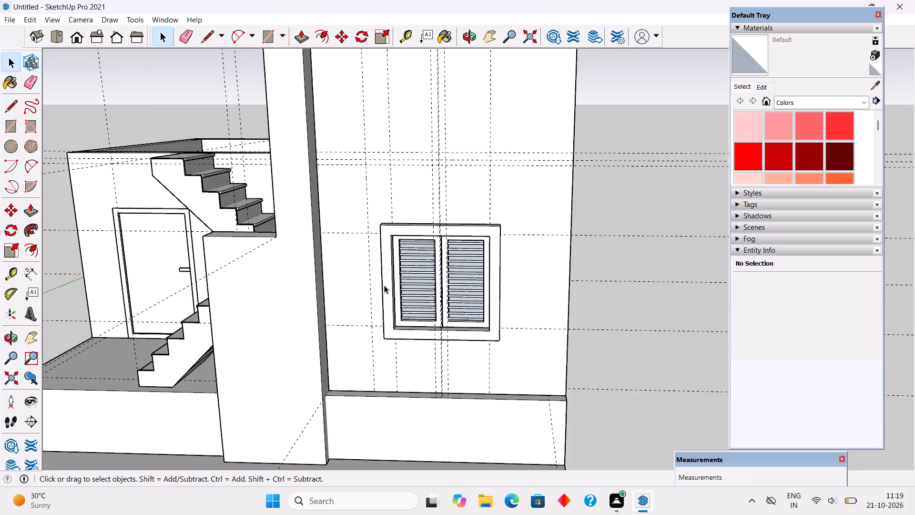
{"action": "scroll", "coordinate": [468, 344], "scroll_direction": "up", "scroll_amount": 1}
{"action": "middle_click_drag", "start_coordinate": [468, 342], "coordinate": [468, 341]}
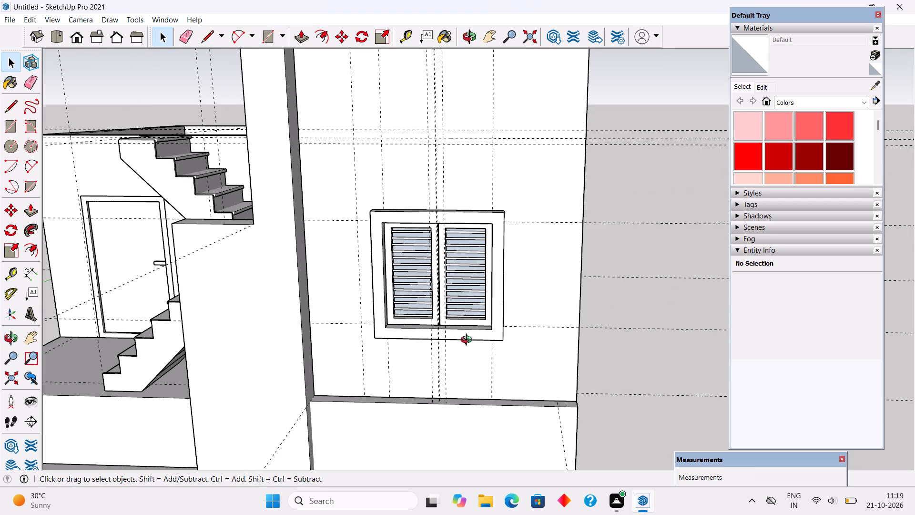
Inspect the louvred two-leaf window up close from outside and in relation to the whole house facade.
{"action": "middle_click_drag", "start_coordinate": [468, 341], "coordinate": [501, 314]}
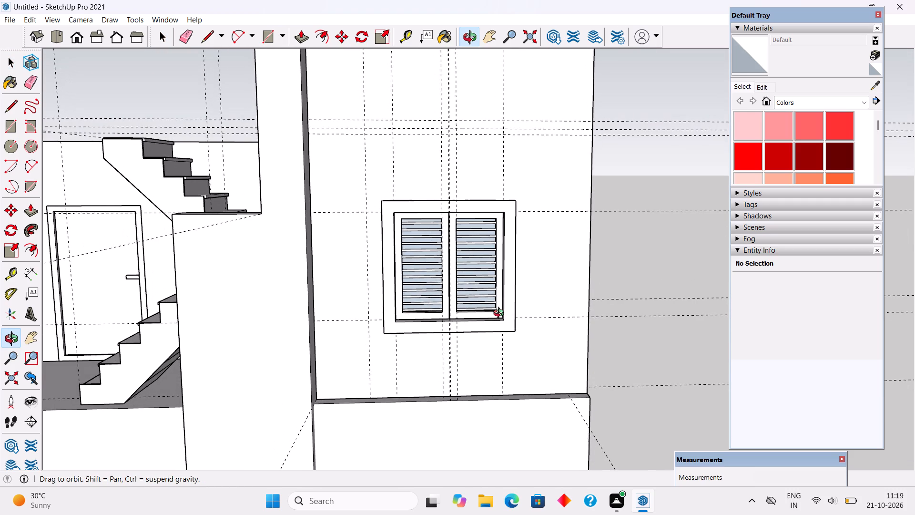
{"action": "middle_click_drag", "start_coordinate": [501, 314], "coordinate": [502, 315]}
{"action": "scroll", "coordinate": [502, 315], "scroll_direction": "up", "scroll_amount": 2}
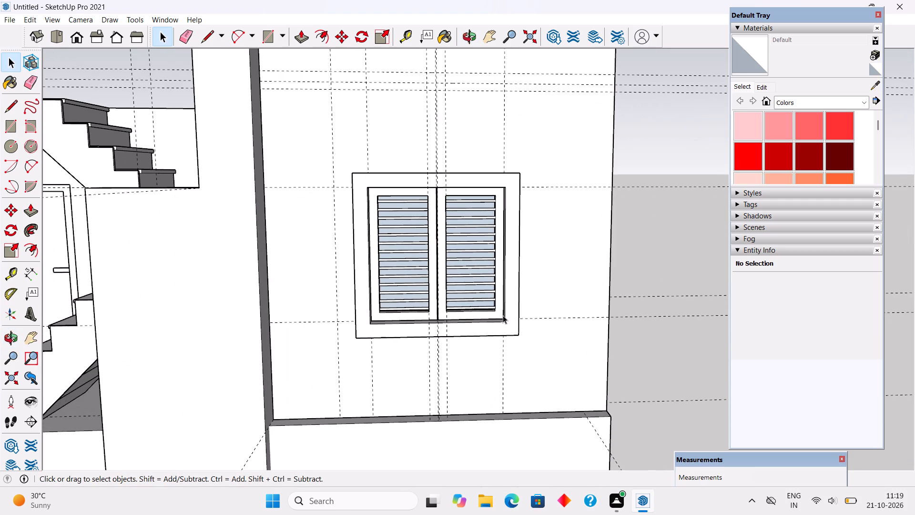
{"action": "middle_click_drag", "start_coordinate": [503, 315], "coordinate": [423, 340]}
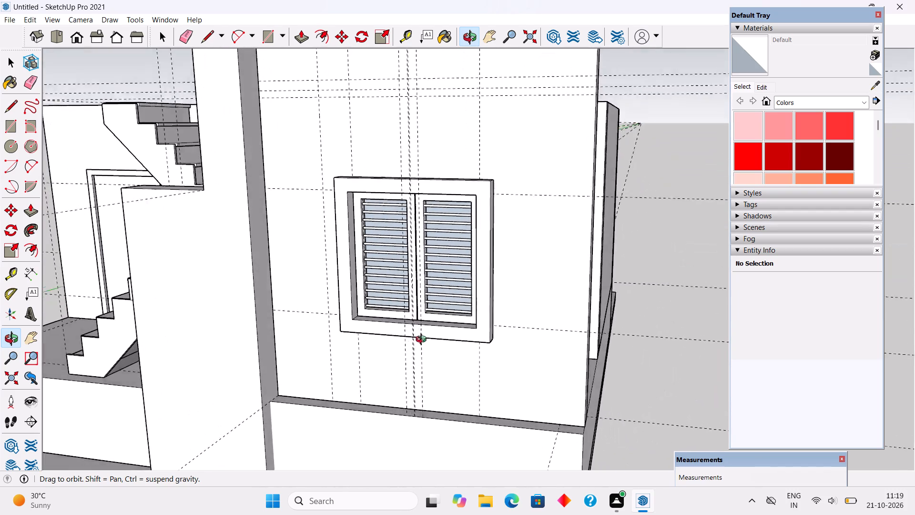
{"action": "middle_click_drag", "start_coordinate": [423, 340], "coordinate": [470, 320]}
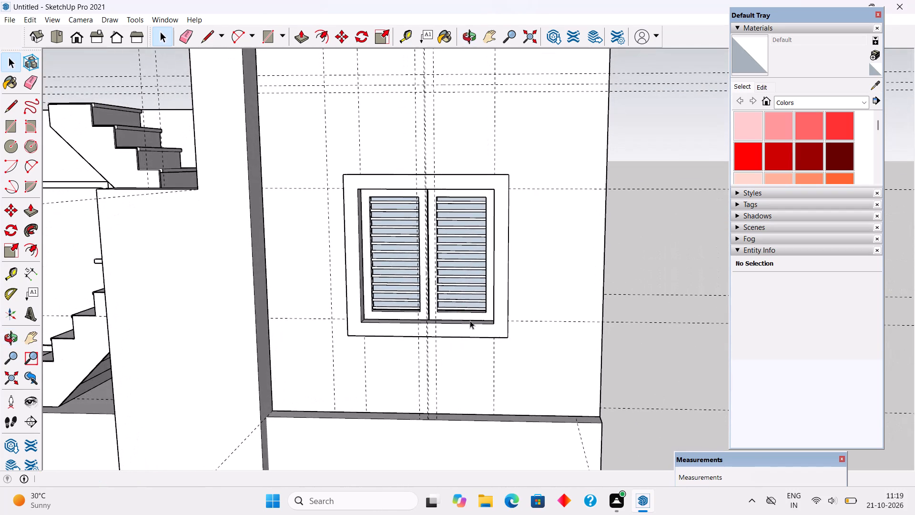
{"action": "scroll", "coordinate": [470, 320], "scroll_direction": "down", "scroll_amount": 1}
{"action": "scroll", "coordinate": [470, 320], "scroll_direction": "up", "scroll_amount": 1}
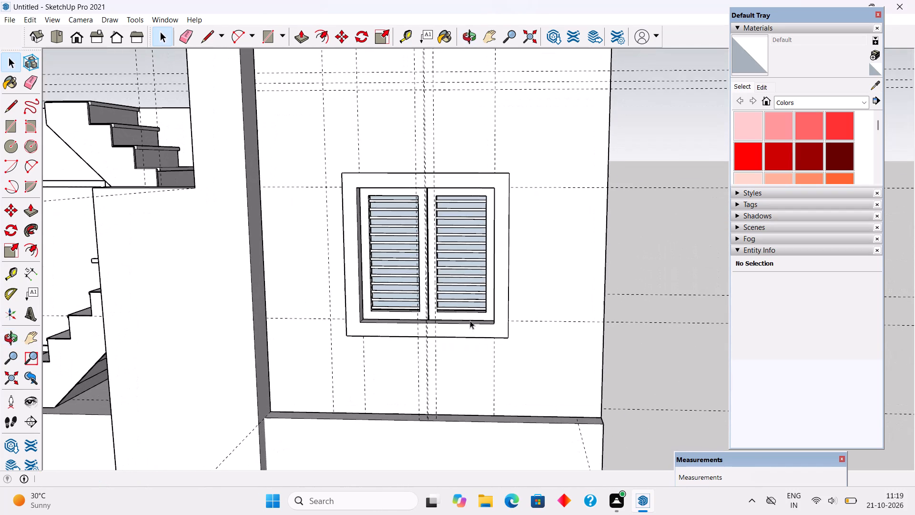
{"action": "scroll", "coordinate": [470, 320], "scroll_direction": "up", "scroll_amount": 2}
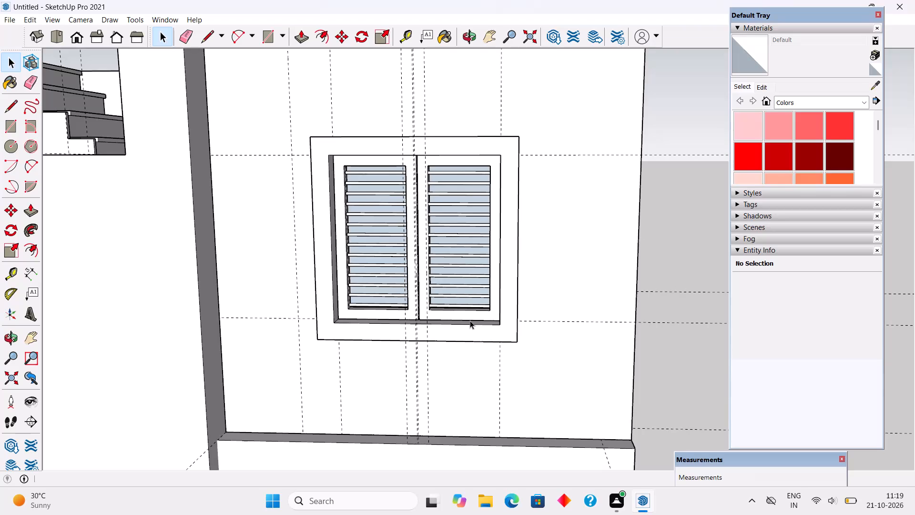
{"action": "scroll", "coordinate": [470, 320], "scroll_direction": "up", "scroll_amount": 3}
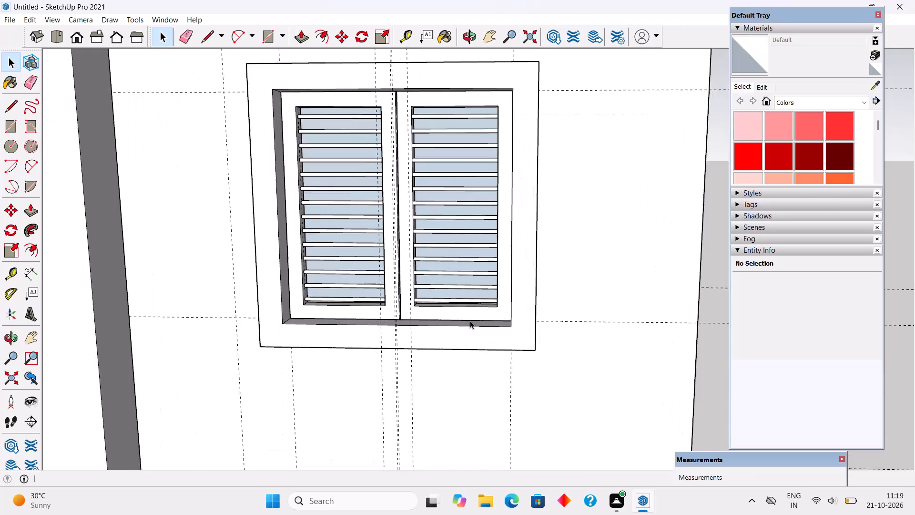
{"action": "scroll", "coordinate": [470, 319], "scroll_direction": "down", "scroll_amount": 3}
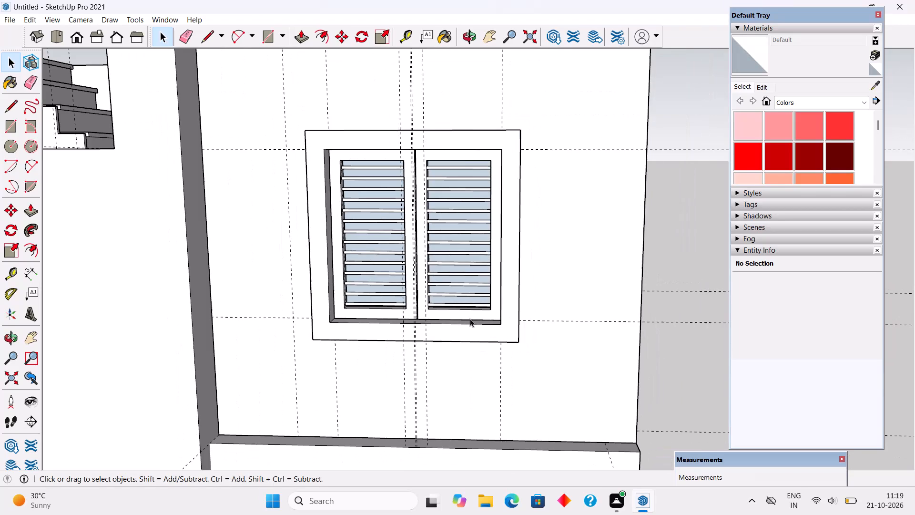
{"action": "scroll", "coordinate": [470, 319], "scroll_direction": "down", "scroll_amount": 5}
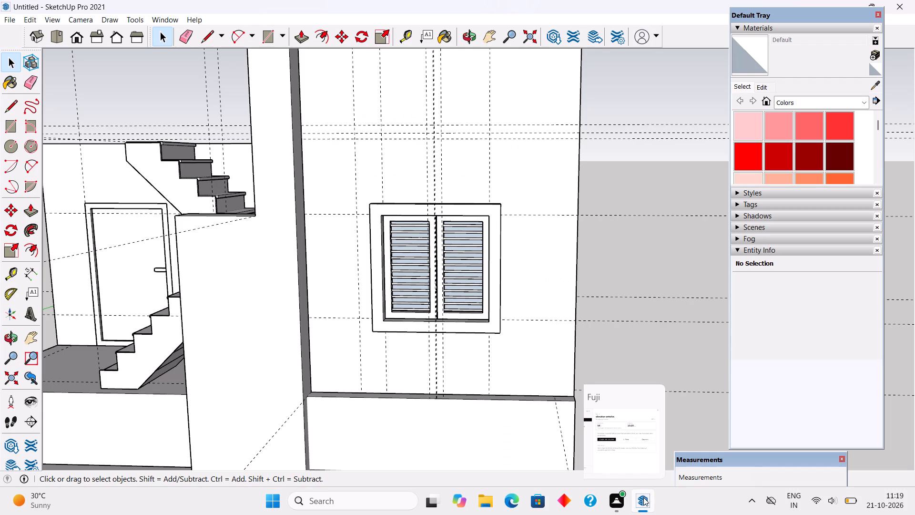
{"action": "scroll", "coordinate": [419, 322], "scroll_direction": "down", "scroll_amount": 10}
{"action": "scroll", "coordinate": [419, 322], "scroll_direction": "up", "scroll_amount": 2}
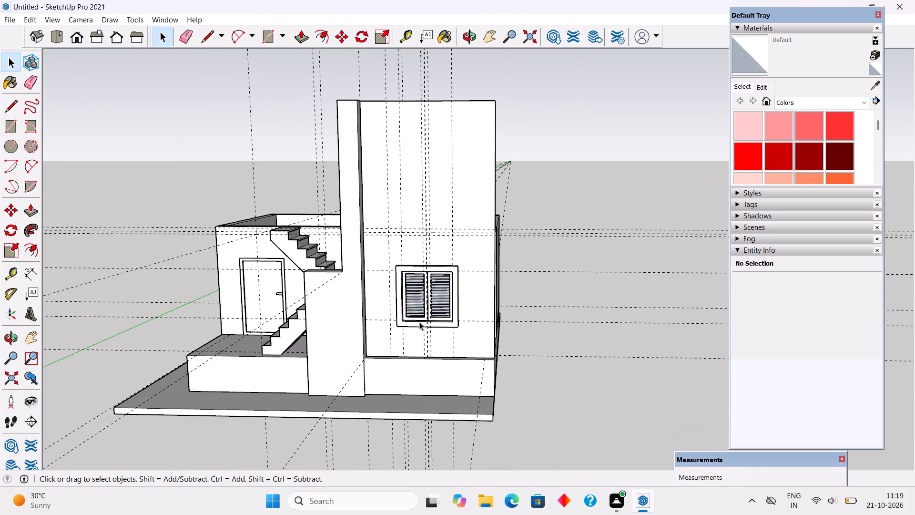
{"action": "scroll", "coordinate": [419, 322], "scroll_direction": "up", "scroll_amount": 4}
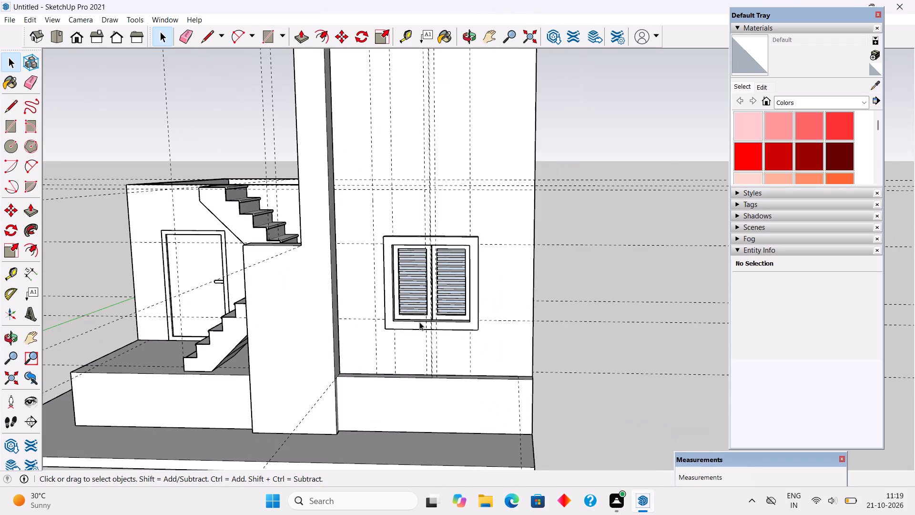
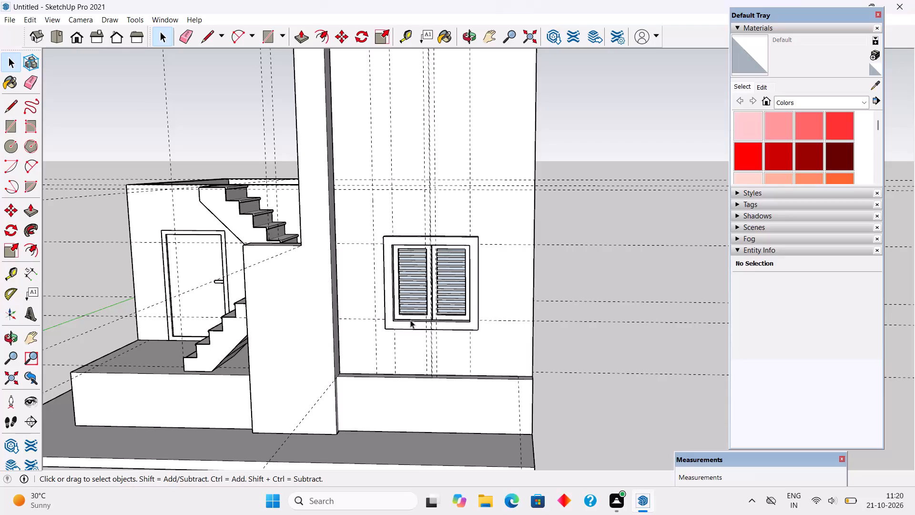
Delete all construction guides from the model.
{"action": "scroll", "coordinate": [408, 322], "scroll_direction": "down", "scroll_amount": 5}
{"action": "scroll", "coordinate": [355, 371], "scroll_direction": "down", "scroll_amount": 6}
{"action": "scroll", "coordinate": [481, 321], "scroll_direction": "up", "scroll_amount": 4}
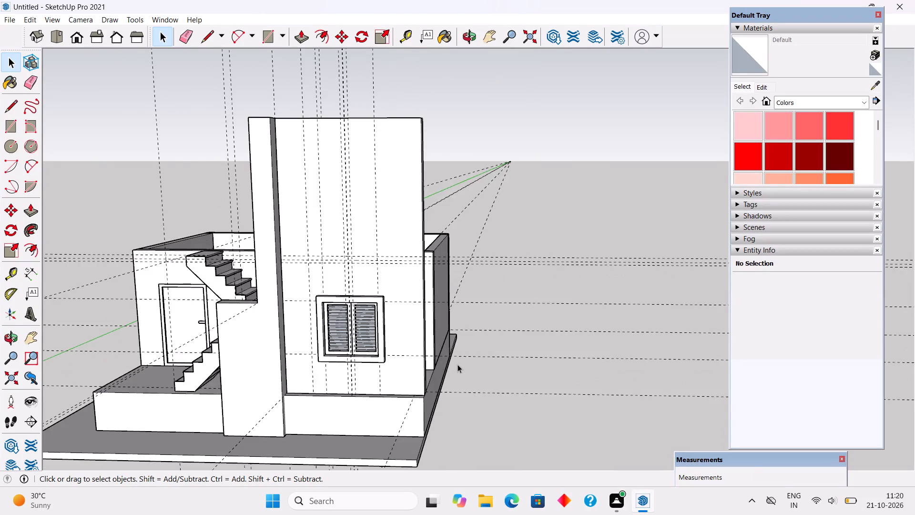
{"action": "scroll", "coordinate": [457, 364], "scroll_direction": "up", "scroll_amount": 4}
{"action": "scroll", "coordinate": [345, 340], "scroll_direction": "down", "scroll_amount": 2}
{"action": "middle_click_drag", "start_coordinate": [349, 339], "coordinate": [399, 311]}
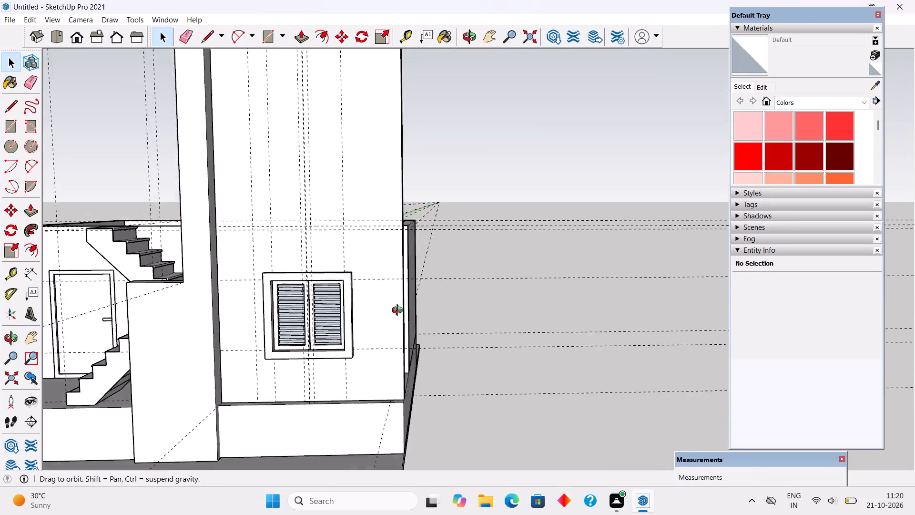
{"action": "middle_click_drag", "start_coordinate": [399, 311], "coordinate": [489, 353]}
{"action": "scroll", "coordinate": [489, 353], "scroll_direction": "down", "scroll_amount": 3}
{"action": "scroll", "coordinate": [430, 321], "scroll_direction": "down", "scroll_amount": 3}
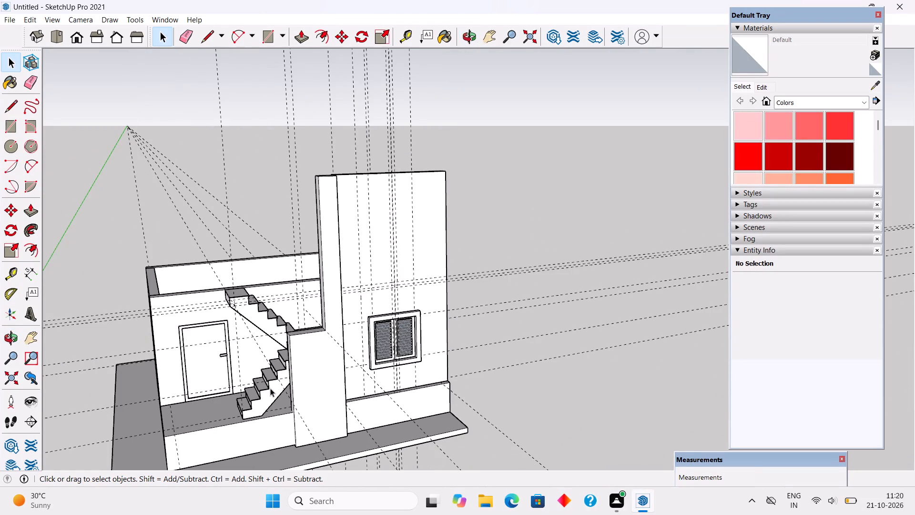
{"action": "left_click", "coordinate": [27, 20]}
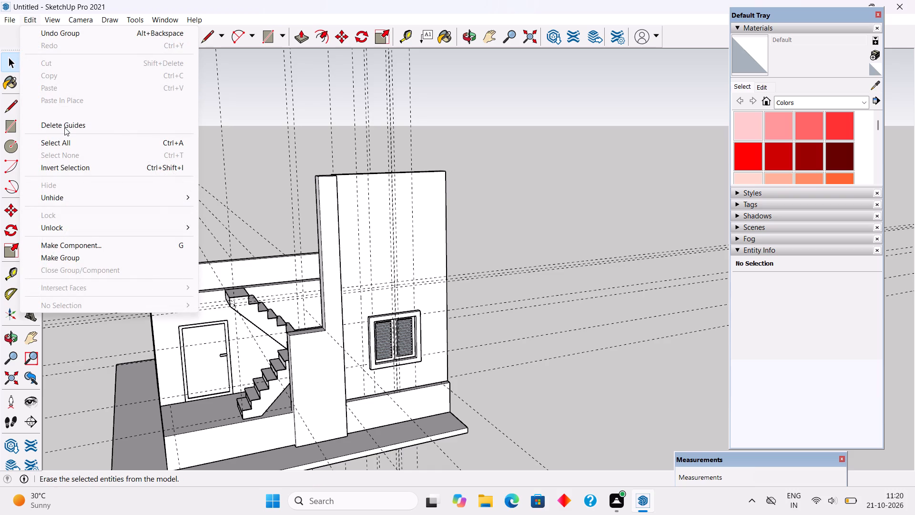
{"action": "left_click", "coordinate": [64, 127]}
Examine the louvred two-leaf window up close and in relation to the staircase, door and outer facade.
{"action": "scroll", "coordinate": [280, 231], "scroll_direction": "down", "scroll_amount": 4}
{"action": "middle_click_drag", "start_coordinate": [316, 284], "coordinate": [215, 205]}
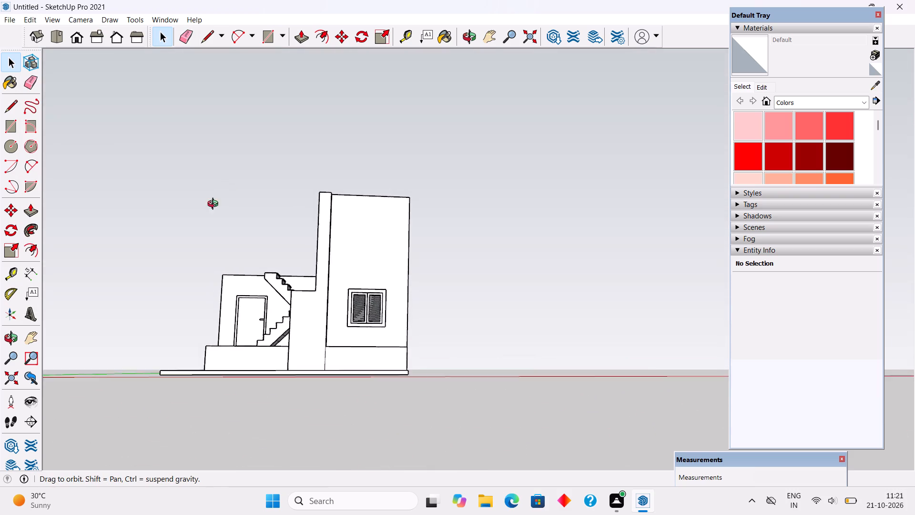
{"action": "middle_click_drag", "start_coordinate": [215, 205], "coordinate": [291, 313]}
{"action": "scroll", "coordinate": [295, 311], "scroll_direction": "up", "scroll_amount": 2}
{"action": "scroll", "coordinate": [357, 297], "scroll_direction": "down", "scroll_amount": 1}
{"action": "scroll", "coordinate": [360, 297], "scroll_direction": "up", "scroll_amount": 4}
{"action": "middle_click_drag", "start_coordinate": [373, 317], "coordinate": [297, 312]}
{"action": "scroll", "coordinate": [297, 312], "scroll_direction": "up", "scroll_amount": 3}
{"action": "scroll", "coordinate": [353, 323], "scroll_direction": "up", "scroll_amount": 3}
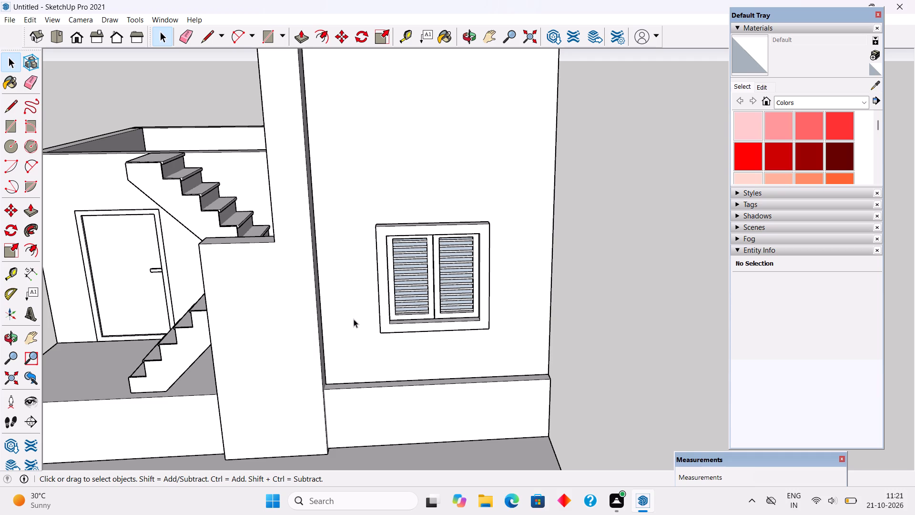
{"action": "scroll", "coordinate": [385, 294], "scroll_direction": "up", "scroll_amount": 2}
{"action": "scroll", "coordinate": [422, 261], "scroll_direction": "up", "scroll_amount": 11}
{"action": "scroll", "coordinate": [441, 277], "scroll_direction": "down", "scroll_amount": 2}
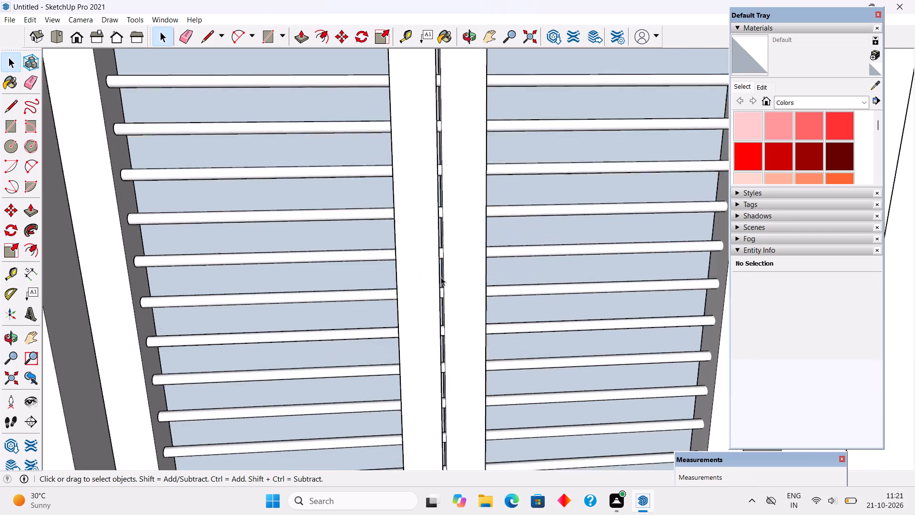
{"action": "scroll", "coordinate": [441, 277], "scroll_direction": "down", "scroll_amount": 5}
{"action": "middle_click_drag", "start_coordinate": [435, 371], "coordinate": [415, 270]}
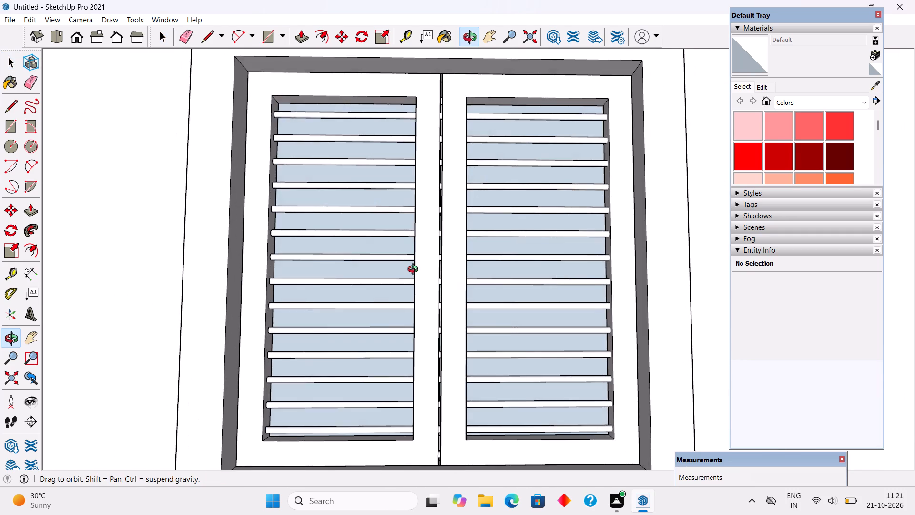
{"action": "middle_click_drag", "start_coordinate": [415, 270], "coordinate": [418, 271]}
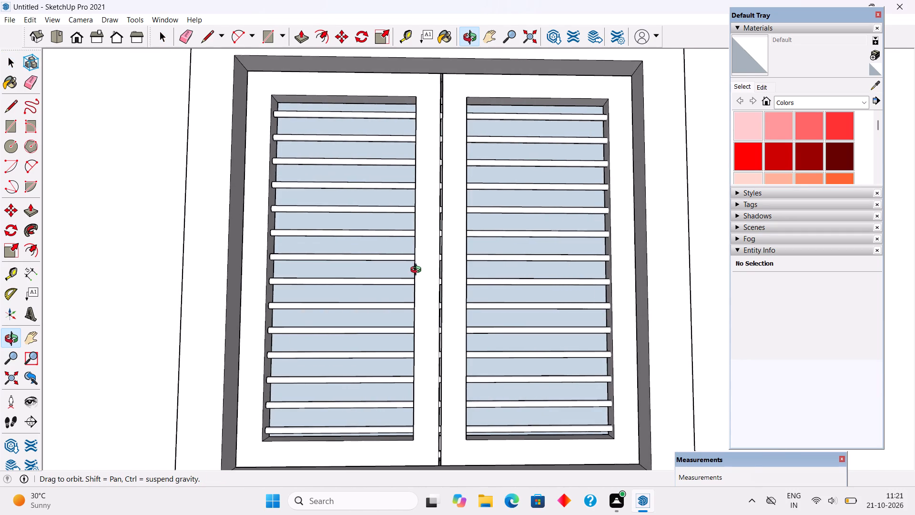
{"action": "middle_click_drag", "start_coordinate": [418, 271], "coordinate": [441, 333]}
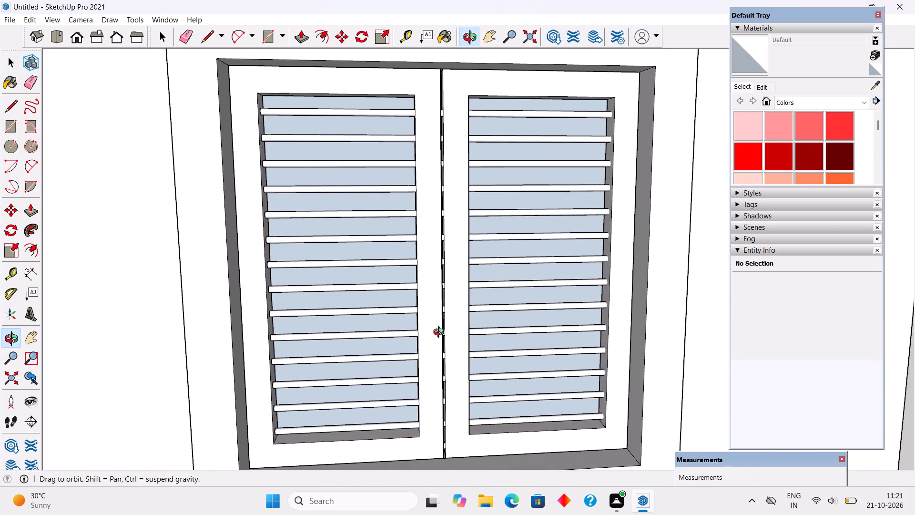
{"action": "middle_click_drag", "start_coordinate": [441, 333], "coordinate": [442, 327]}
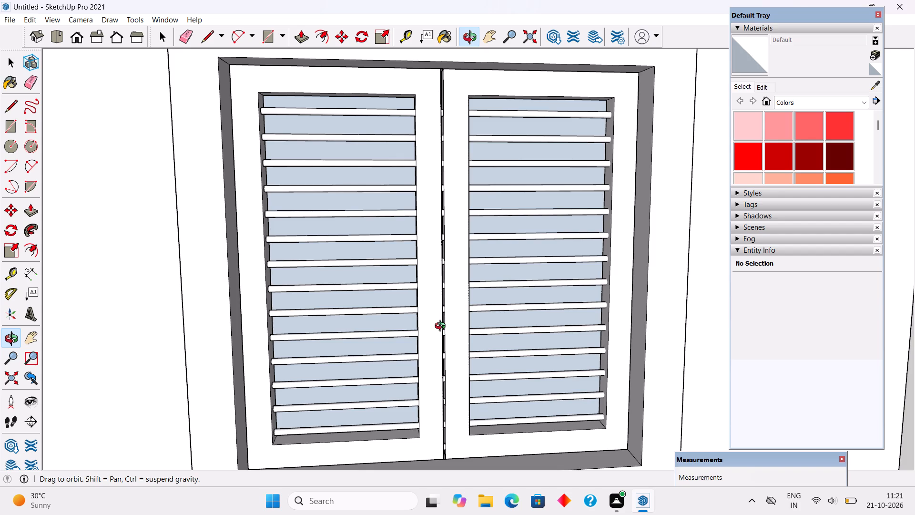
{"action": "middle_click_drag", "start_coordinate": [442, 327], "coordinate": [445, 324]}
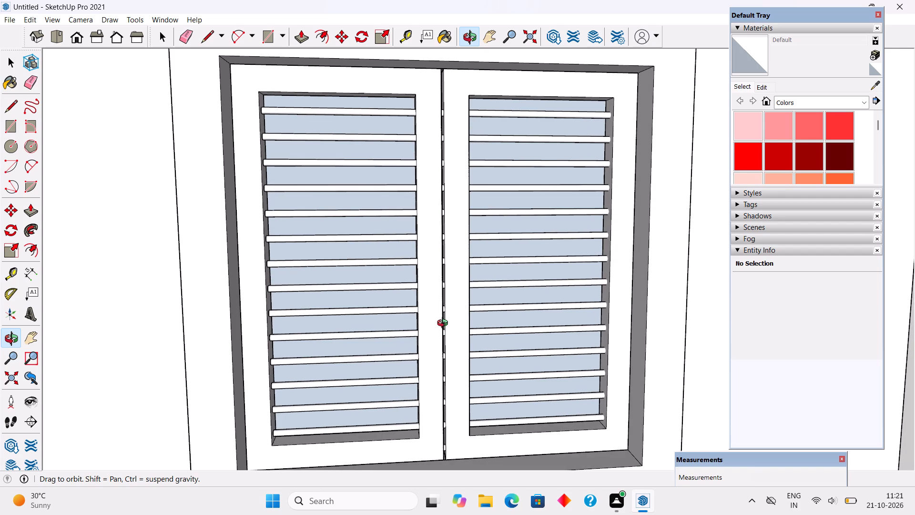
{"action": "middle_click_drag", "start_coordinate": [445, 324], "coordinate": [445, 322]}
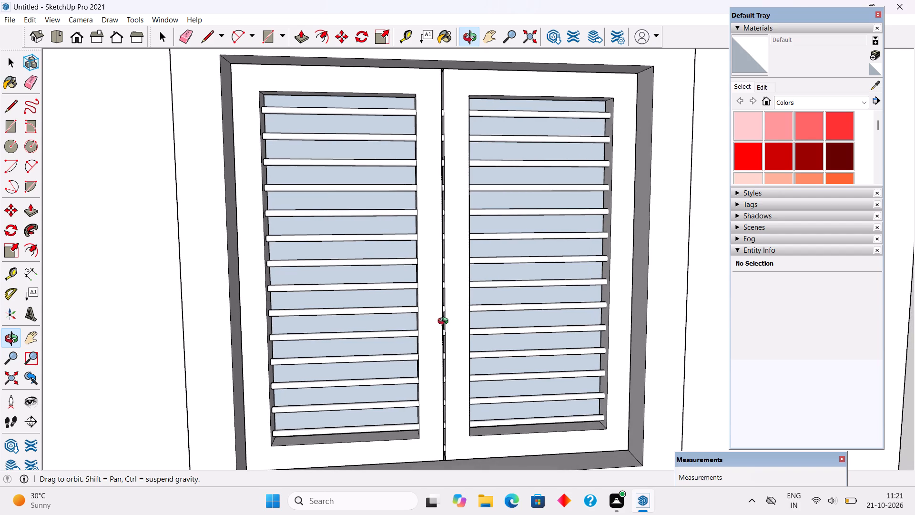
{"action": "middle_click_drag", "start_coordinate": [445, 322], "coordinate": [445, 318]}
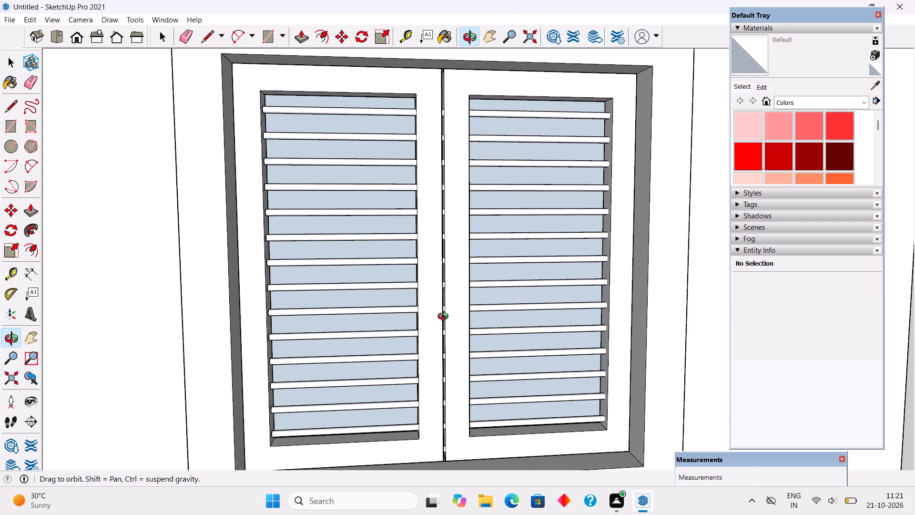
{"action": "middle_click_drag", "start_coordinate": [445, 318], "coordinate": [448, 316]}
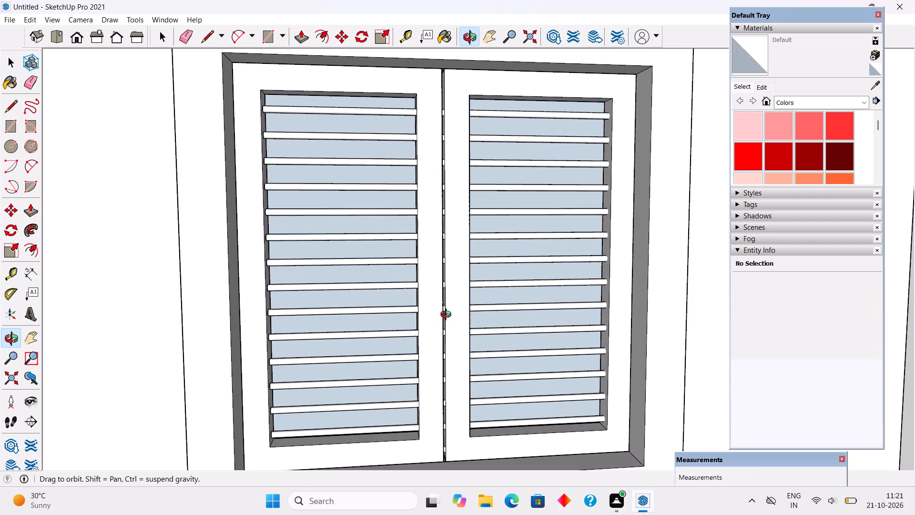
{"action": "middle_click_drag", "start_coordinate": [448, 316], "coordinate": [448, 315]}
{"action": "scroll", "coordinate": [450, 311], "scroll_direction": "up", "scroll_amount": 2}
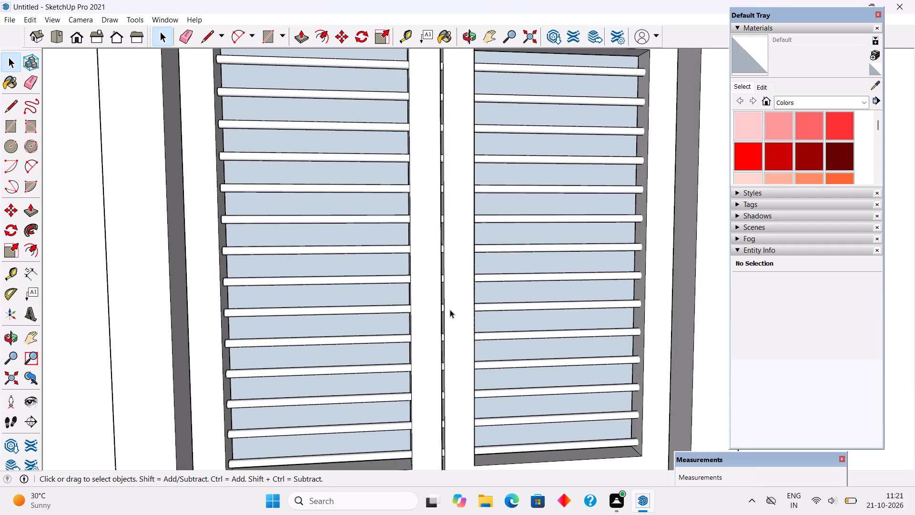
{"action": "scroll", "coordinate": [452, 303], "scroll_direction": "down", "scroll_amount": 4}
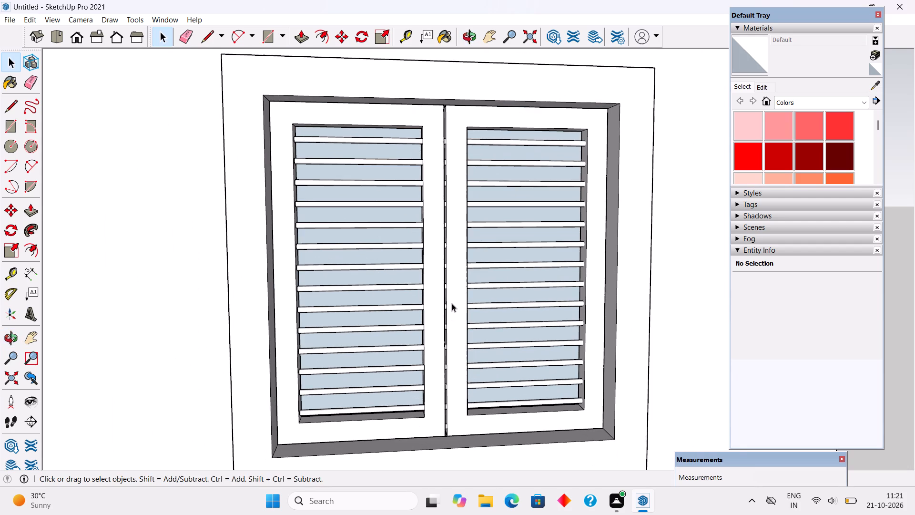
{"action": "scroll", "coordinate": [452, 303], "scroll_direction": "up", "scroll_amount": 3}
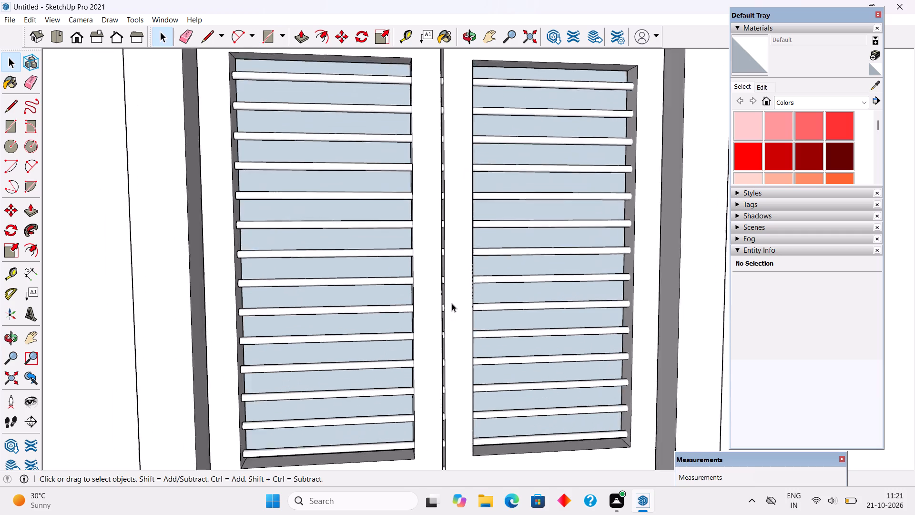
{"action": "scroll", "coordinate": [452, 303], "scroll_direction": "up", "scroll_amount": 1}
{"action": "scroll", "coordinate": [452, 302], "scroll_direction": "down", "scroll_amount": 8}
{"action": "middle_click_drag", "start_coordinate": [451, 283], "coordinate": [450, 334]}
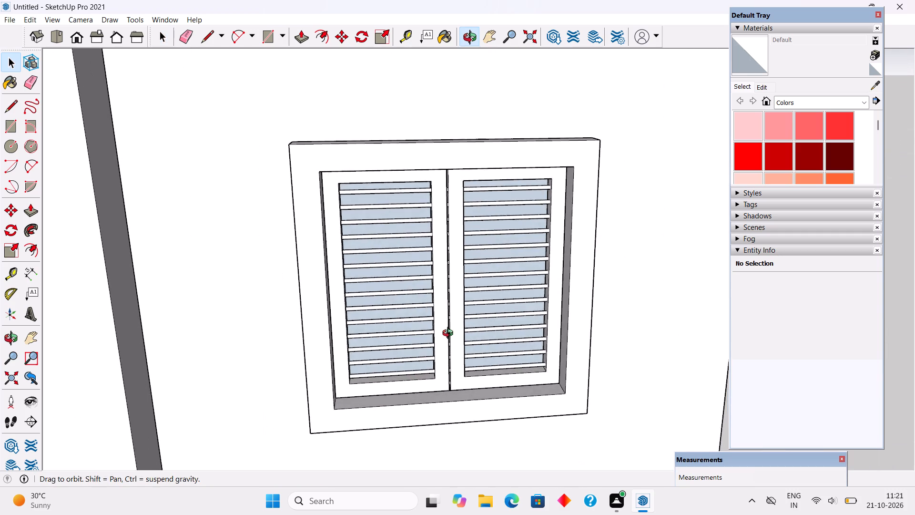
{"action": "middle_click_drag", "start_coordinate": [450, 334], "coordinate": [449, 334]}
{"action": "scroll", "coordinate": [450, 334], "scroll_direction": "down", "scroll_amount": 3}
{"action": "scroll", "coordinate": [451, 294], "scroll_direction": "down", "scroll_amount": 3}
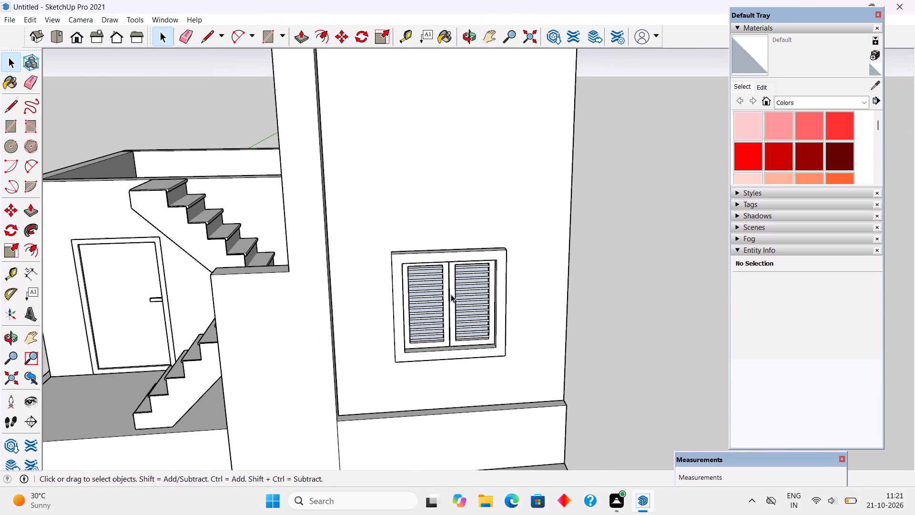
{"action": "middle_click_drag", "start_coordinate": [446, 290], "coordinate": [447, 268]}
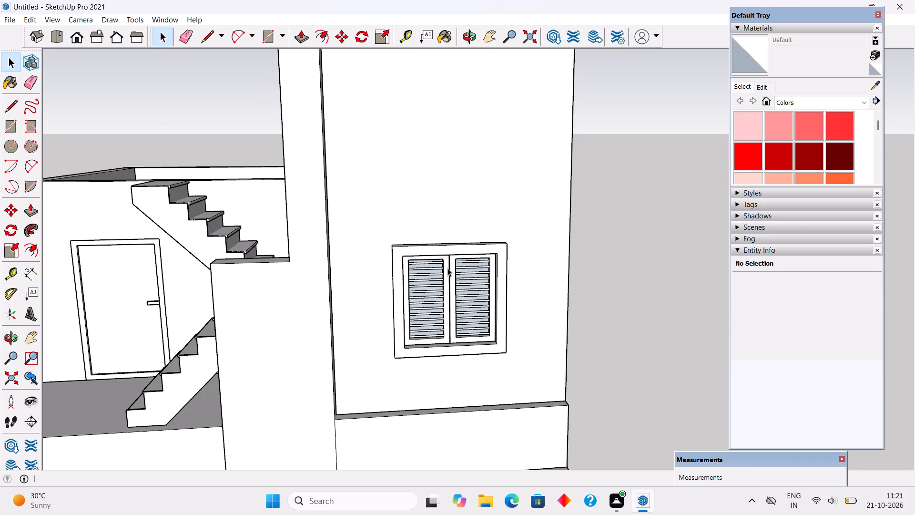
{"action": "scroll", "coordinate": [437, 240], "scroll_direction": "down", "scroll_amount": 3}
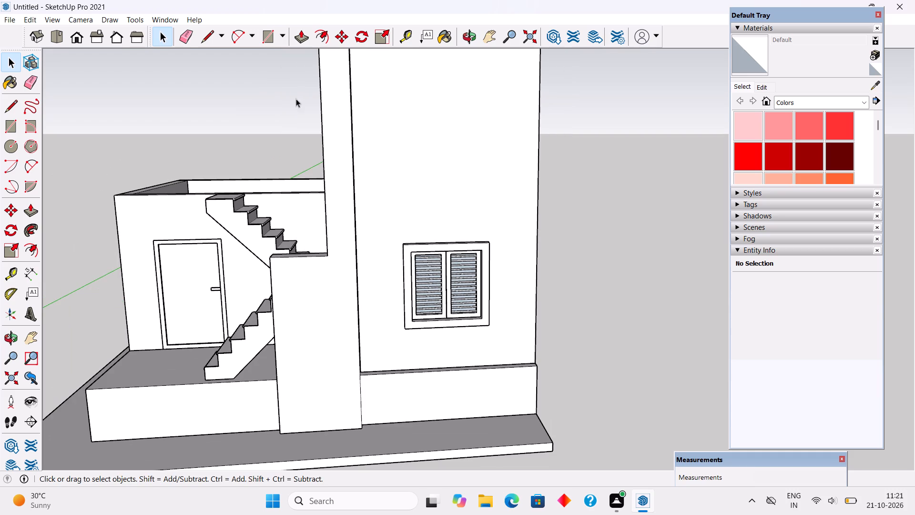
Unhide all hidden geometry of the house.
{"action": "left_click", "coordinate": [30, 16]}
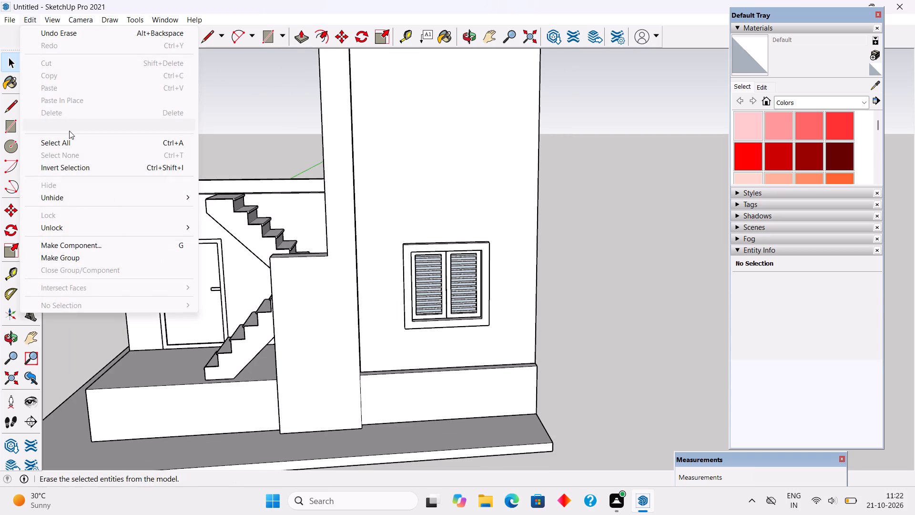
{"action": "left_click", "coordinate": [87, 201]}
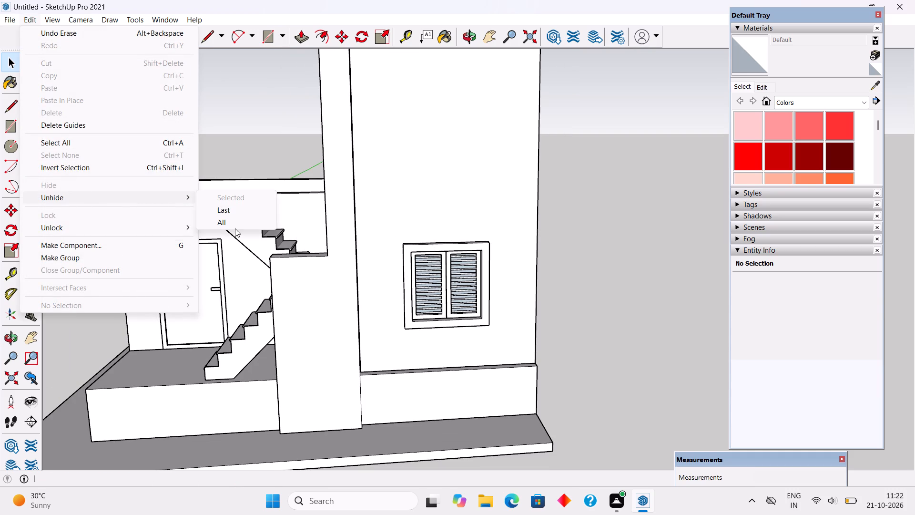
{"action": "left_click", "coordinate": [236, 224]}
Place a guide on the roof slab, parallel to the stair opening's inner edge and 9" away from it.
{"action": "scroll", "coordinate": [470, 200], "scroll_direction": "down", "scroll_amount": 3}
{"action": "middle_click_drag", "start_coordinate": [305, 248], "coordinate": [614, 353]}
{"action": "middle_click_drag", "start_coordinate": [382, 301], "coordinate": [485, 287]}
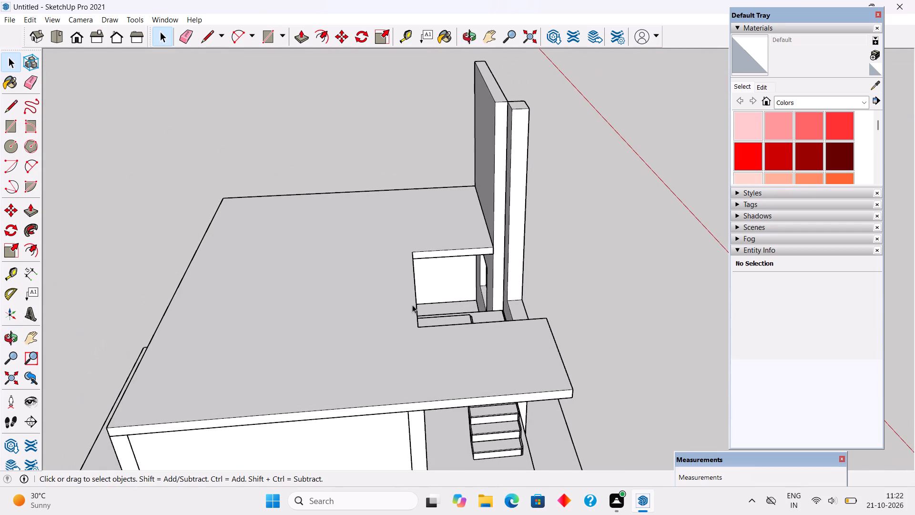
{"action": "scroll", "coordinate": [411, 305], "scroll_direction": "up", "scroll_amount": 4}
{"action": "key", "text": "t"}
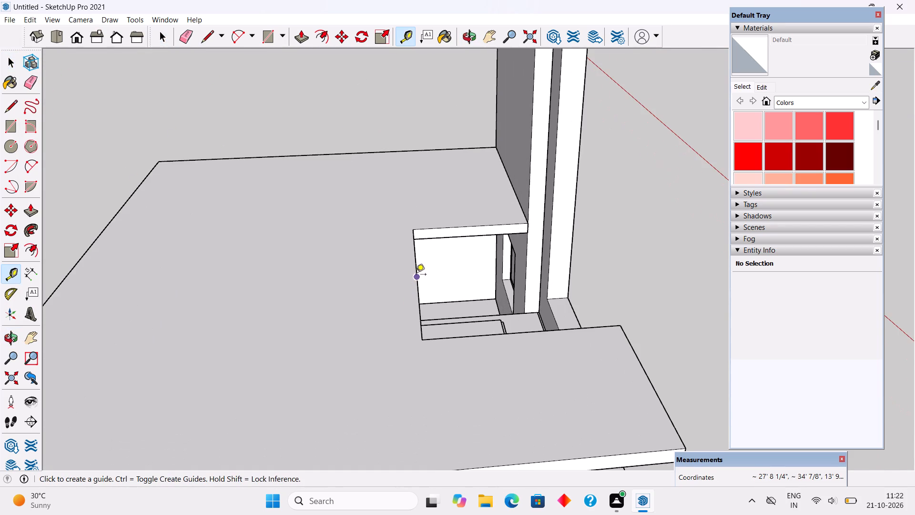
{"action": "left_click", "coordinate": [415, 264]}
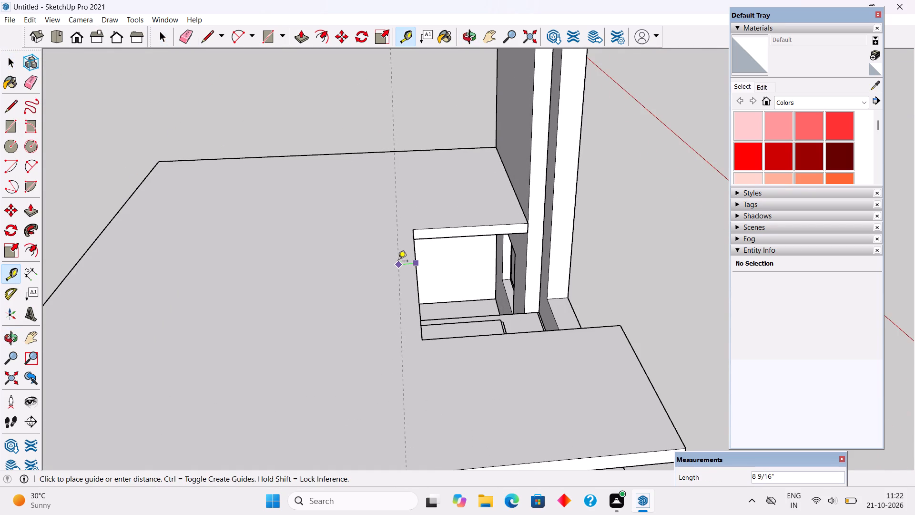
{"action": "type", "text": "9\""}
{"action": "key", "text": "Return"}
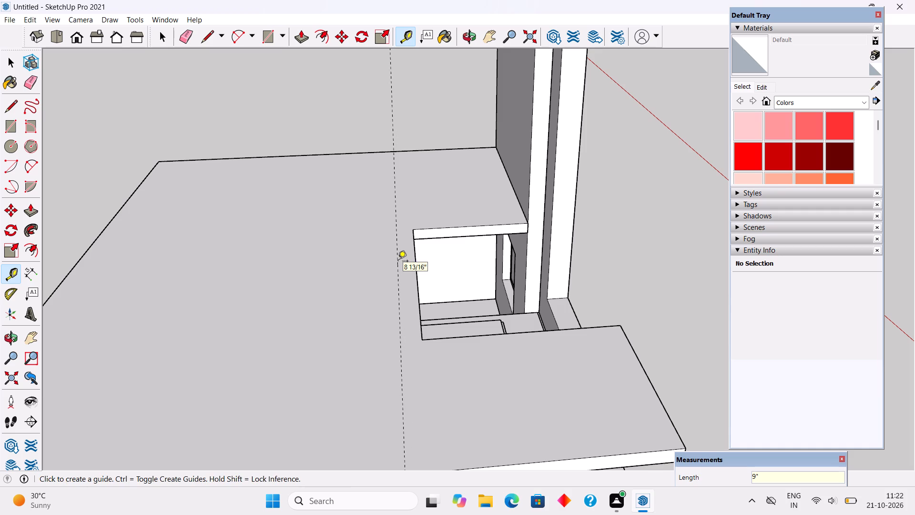
{"action": "key", "text": "space"}
Place a guide along the stair opening's inner edge on the roof slab.
{"action": "middle_click_drag", "start_coordinate": [353, 218], "coordinate": [150, 90]}
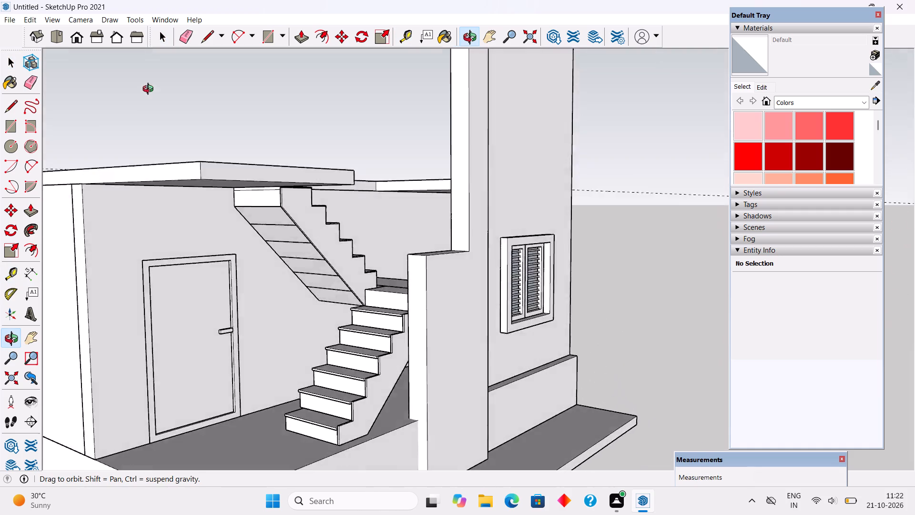
{"action": "middle_click_drag", "start_coordinate": [150, 90], "coordinate": [25, 212]}
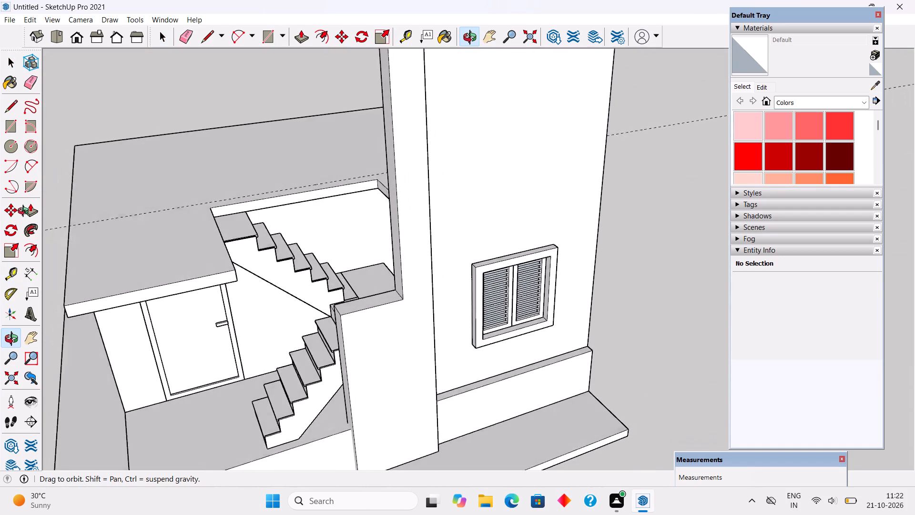
{"action": "middle_click_drag", "start_coordinate": [25, 212], "coordinate": [100, 250]}
{"action": "scroll", "coordinate": [204, 256], "scroll_direction": "down", "scroll_amount": 3}
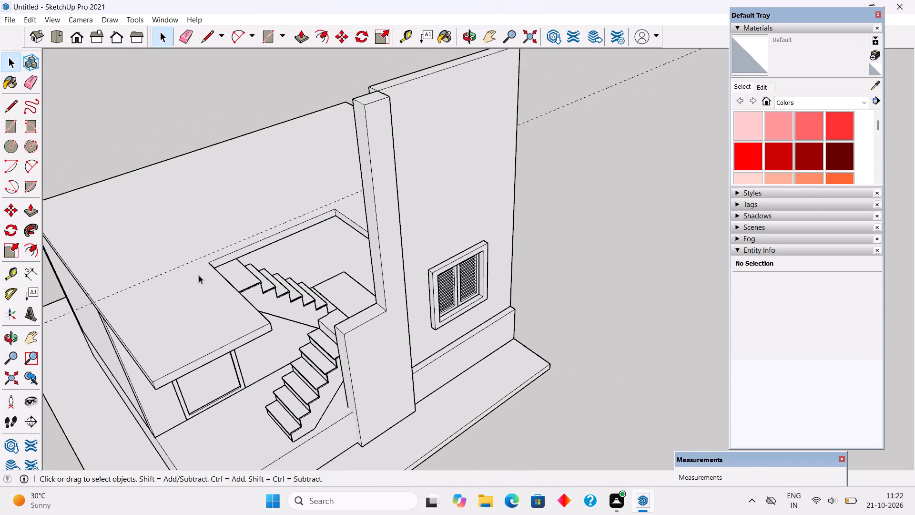
{"action": "middle_click_drag", "start_coordinate": [216, 284], "coordinate": [376, 266]}
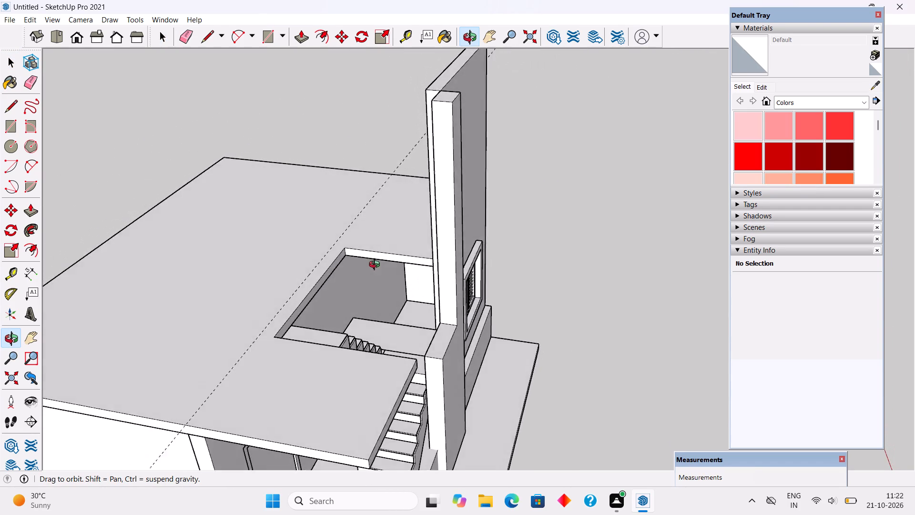
{"action": "middle_click_drag", "start_coordinate": [376, 266], "coordinate": [435, 278]}
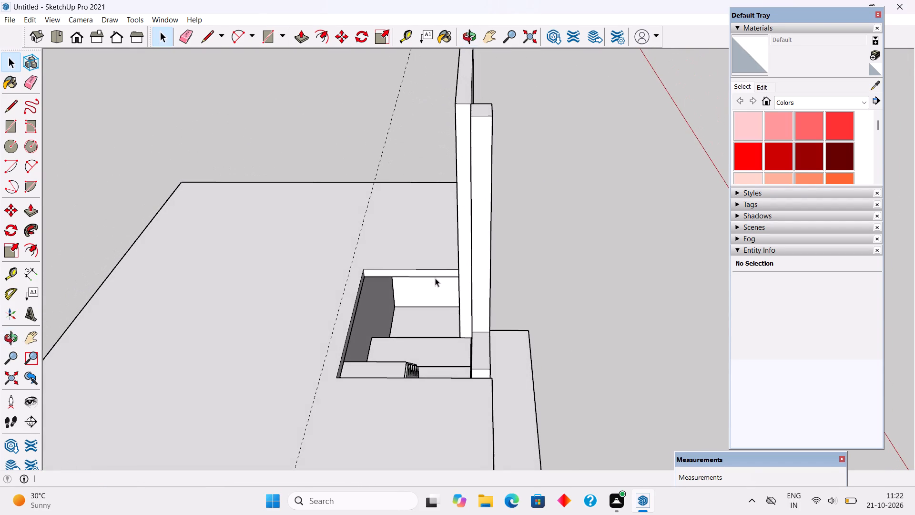
{"action": "key", "text": "r"}
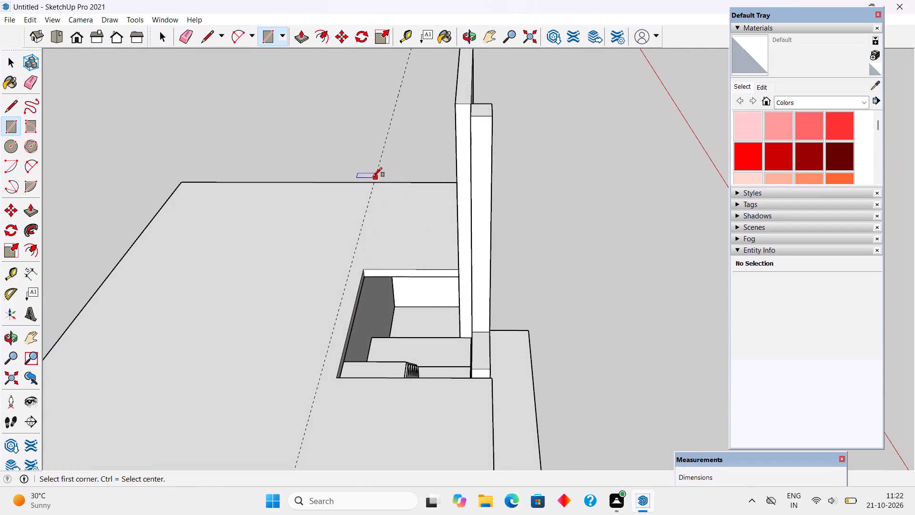
{"action": "scroll", "coordinate": [384, 190], "scroll_direction": "down", "scroll_amount": 5}
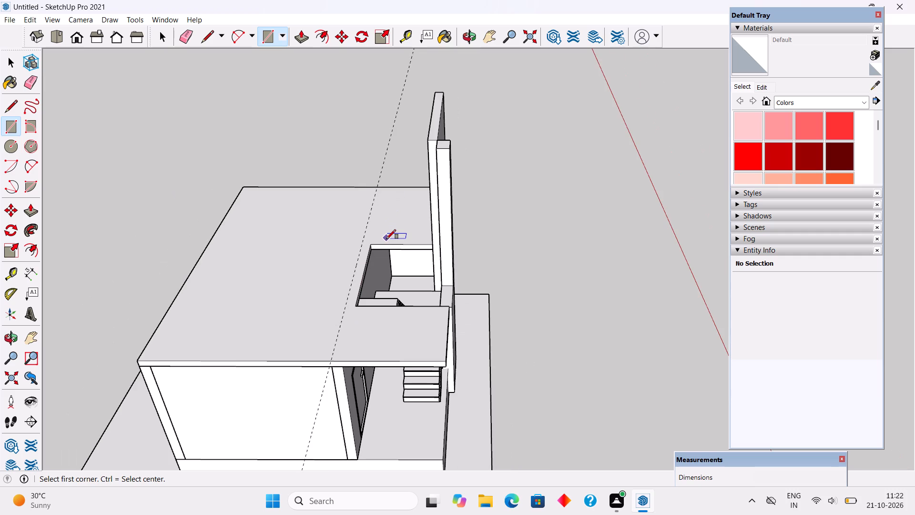
{"action": "key", "text": "space"}
{"action": "key", "text": "t"}
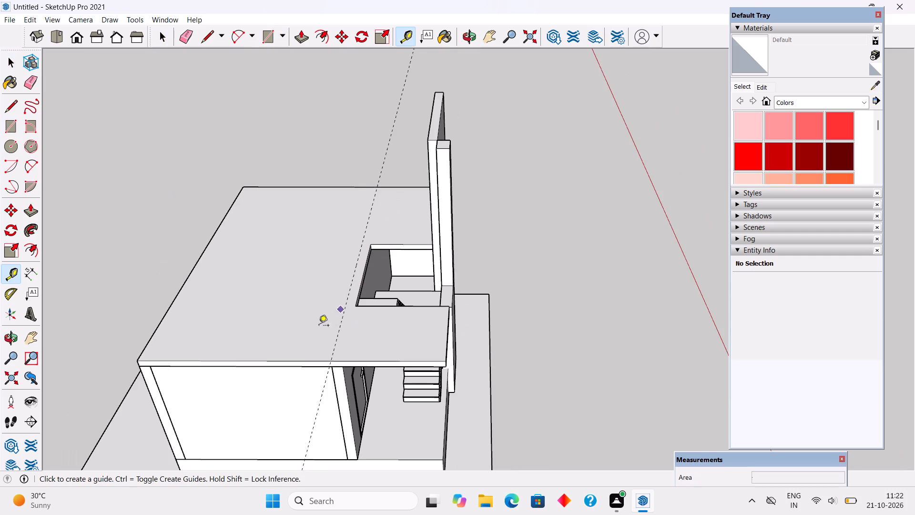
{"action": "scroll", "coordinate": [319, 332], "scroll_direction": "up", "scroll_amount": 5}
{"action": "scroll", "coordinate": [377, 274], "scroll_direction": "up", "scroll_amount": 5}
{"action": "double_click", "coordinate": [380, 271]}
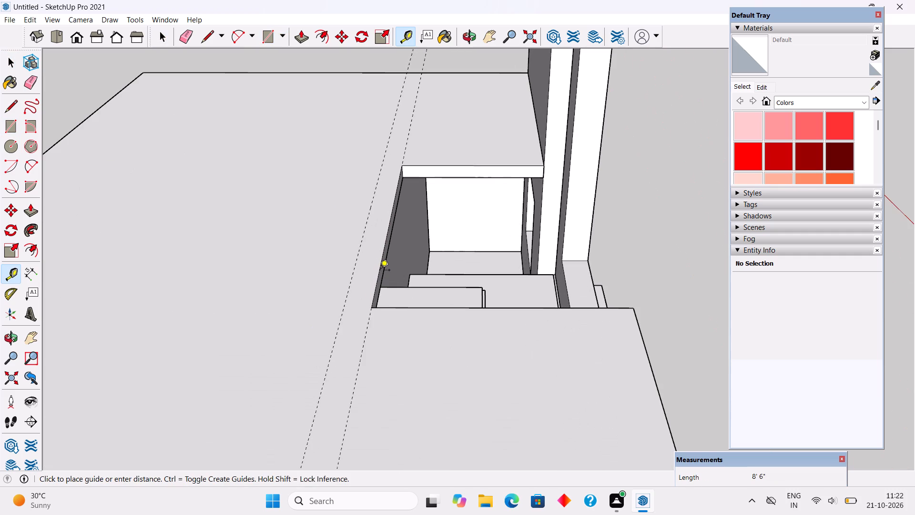
Draw a rectangle 9" wide and about 24' 9" long between the two guides, spanning the roof slab from edge to edge.
{"action": "key", "text": "r"}
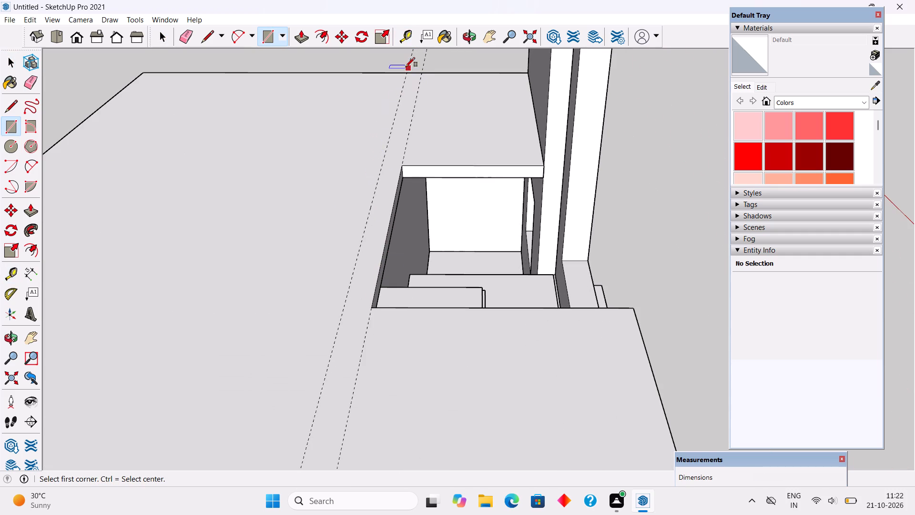
{"action": "left_click", "coordinate": [406, 75]}
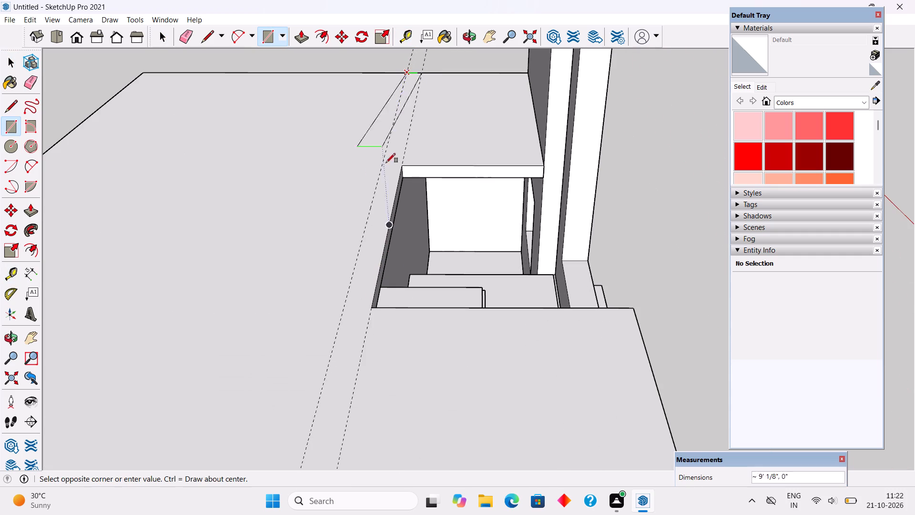
{"action": "scroll", "coordinate": [385, 176], "scroll_direction": "down", "scroll_amount": 6}
{"action": "scroll", "coordinate": [366, 347], "scroll_direction": "up", "scroll_amount": 5}
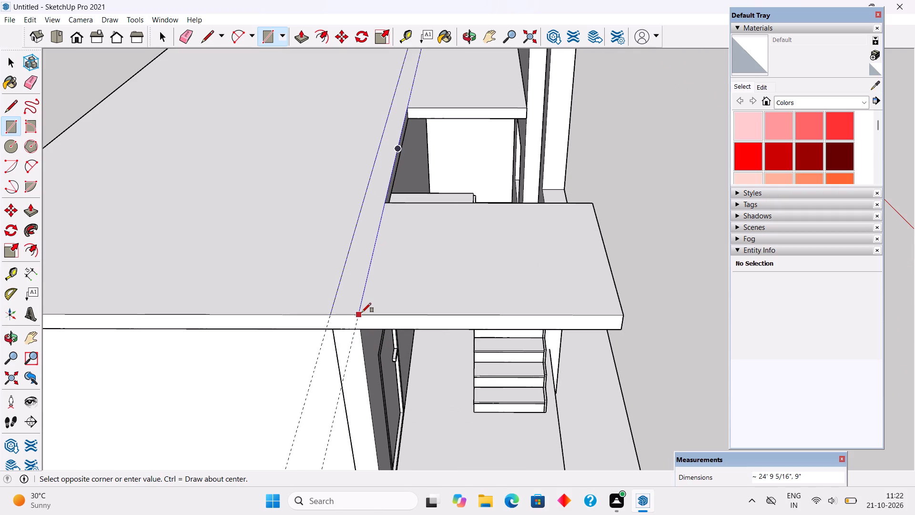
{"action": "left_click", "coordinate": [362, 312]}
Push/Pull the narrow strip beside the stair opening up 10' to form an upper-floor wall.
{"action": "key", "text": "p"}
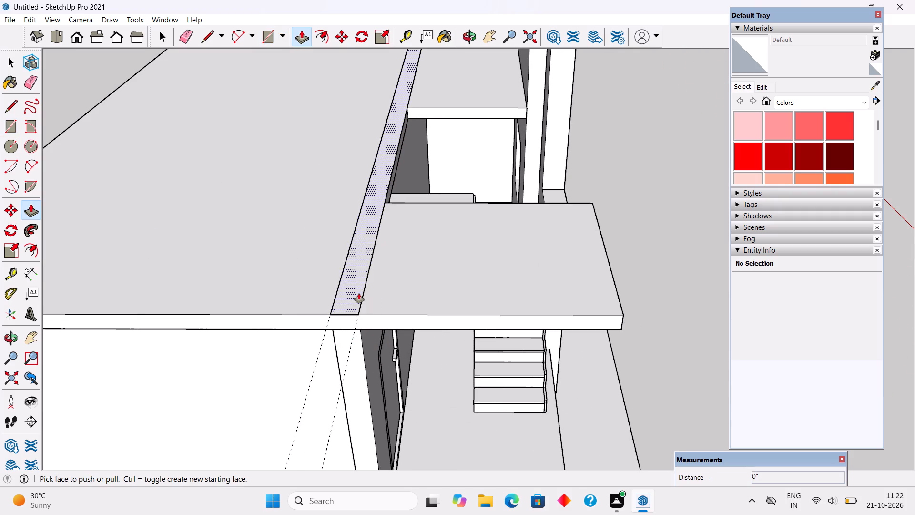
{"action": "left_click", "coordinate": [359, 293]}
{"action": "type", "text": "10'"}
{"action": "key", "text": "Return"}
{"action": "key", "text": "space"}
Group all the connected geometry of the new upper-floor wall.
{"action": "scroll", "coordinate": [366, 229], "scroll_direction": "down", "scroll_amount": 3}
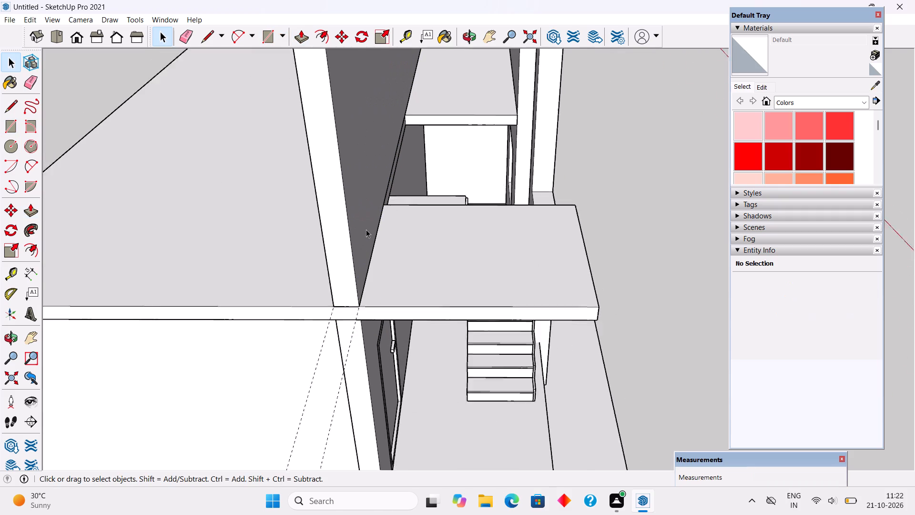
{"action": "scroll", "coordinate": [366, 229], "scroll_direction": "down", "scroll_amount": 13}
{"action": "middle_click_drag", "start_coordinate": [385, 243], "coordinate": [42, 148]}
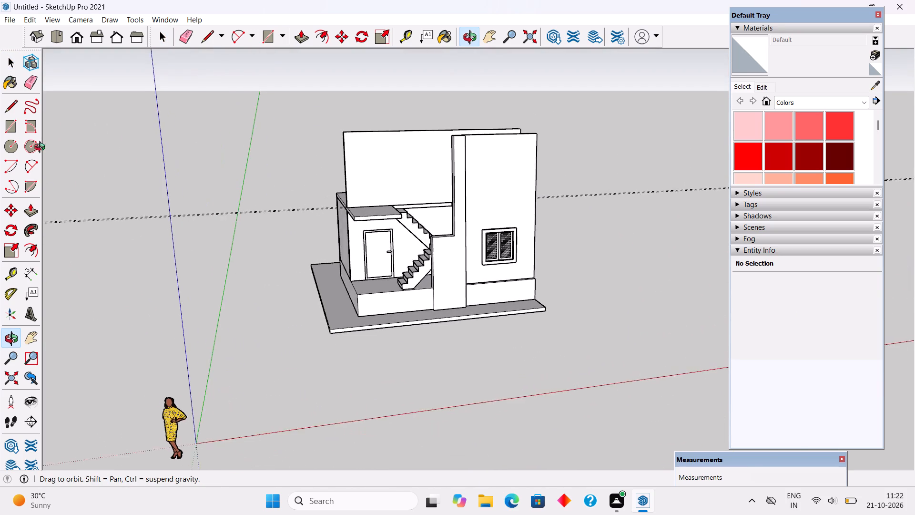
{"action": "middle_click_drag", "start_coordinate": [42, 148], "coordinate": [308, 199]}
{"action": "scroll", "coordinate": [310, 199], "scroll_direction": "up", "scroll_amount": 1}
{"action": "triple_click", "coordinate": [331, 191]}
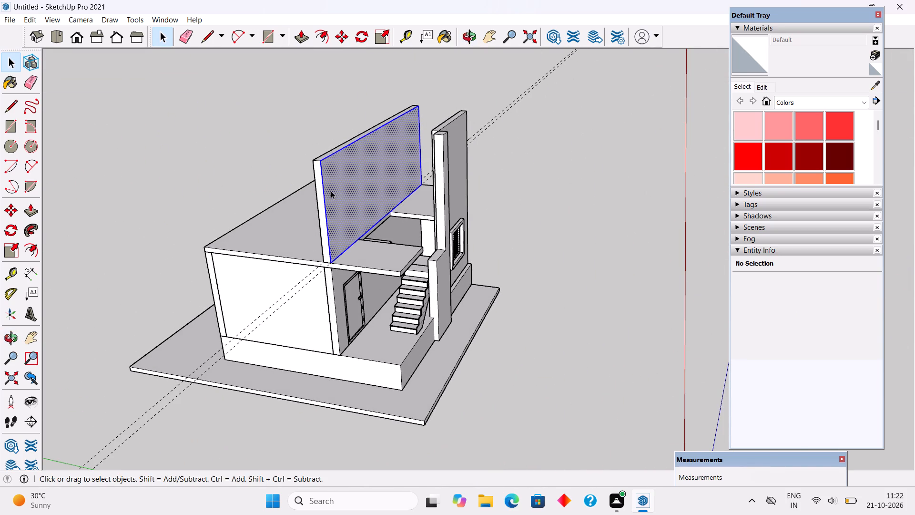
{"action": "right_click", "coordinate": [331, 191]}
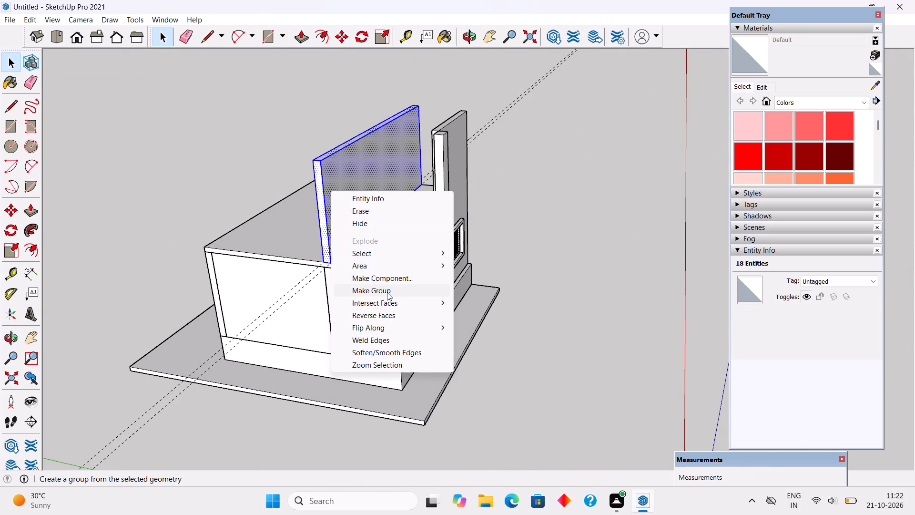
{"action": "left_click", "coordinate": [387, 292]}
{"action": "left_click", "coordinate": [507, 213]}
Examine the new upper-floor wall in relation to the staircase, ground-floor door and front facade.
{"action": "middle_click_drag", "start_coordinate": [508, 213], "coordinate": [247, 202]}
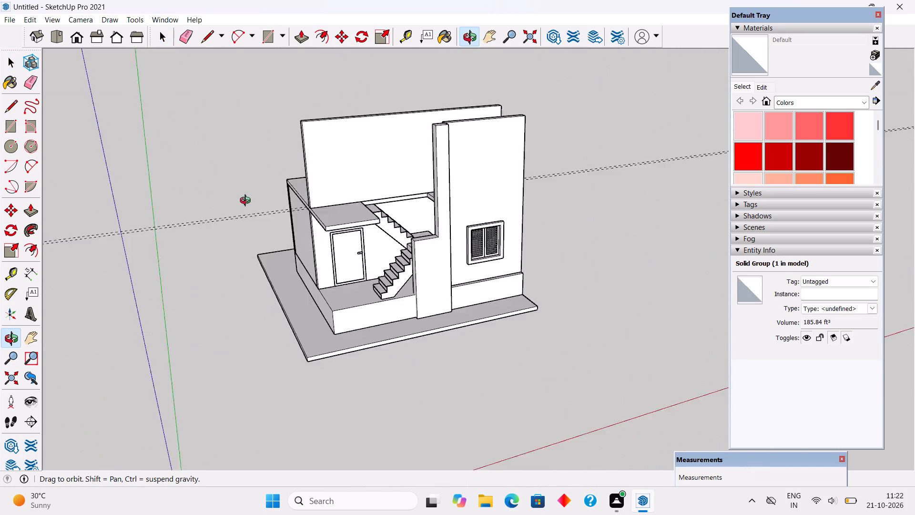
{"action": "middle_click_drag", "start_coordinate": [247, 202], "coordinate": [244, 142]}
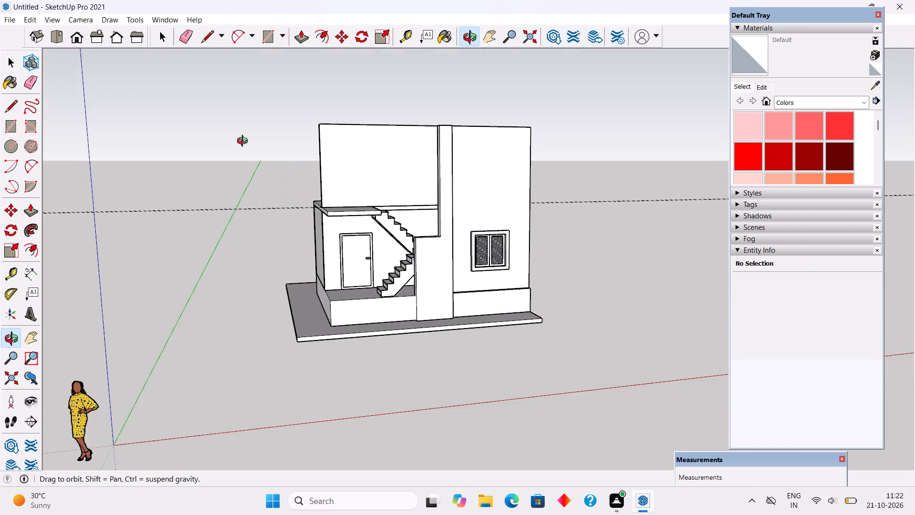
{"action": "middle_click_drag", "start_coordinate": [244, 142], "coordinate": [216, 139]}
{"action": "scroll", "coordinate": [302, 180], "scroll_direction": "up", "scroll_amount": 4}
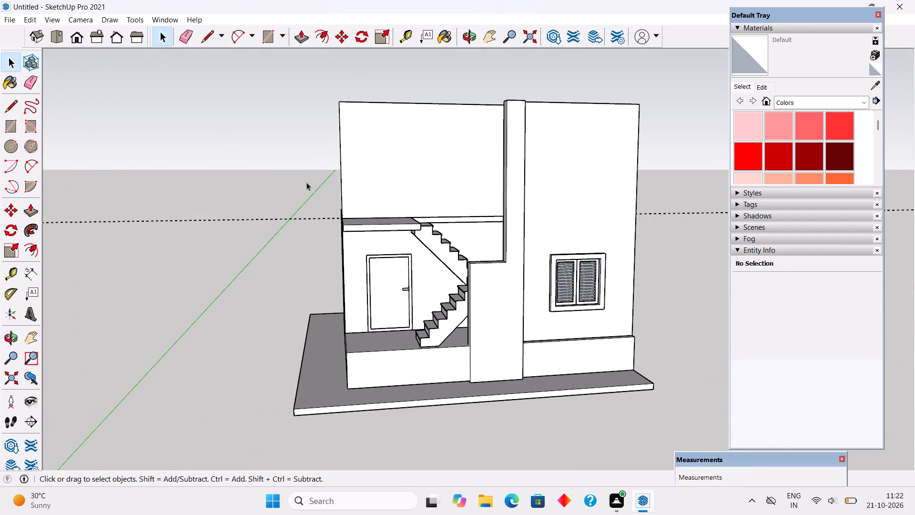
{"action": "scroll", "coordinate": [417, 230], "scroll_direction": "up", "scroll_amount": 2}
{"action": "middle_click_drag", "start_coordinate": [503, 257], "coordinate": [273, 269]}
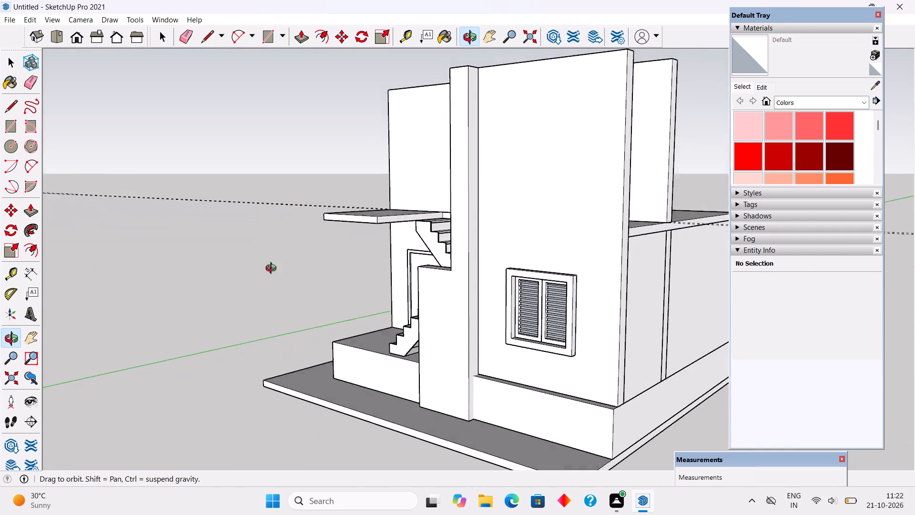
{"action": "middle_click_drag", "start_coordinate": [273, 269], "coordinate": [348, 327]}
{"action": "scroll", "coordinate": [348, 327], "scroll_direction": "up", "scroll_amount": 3}
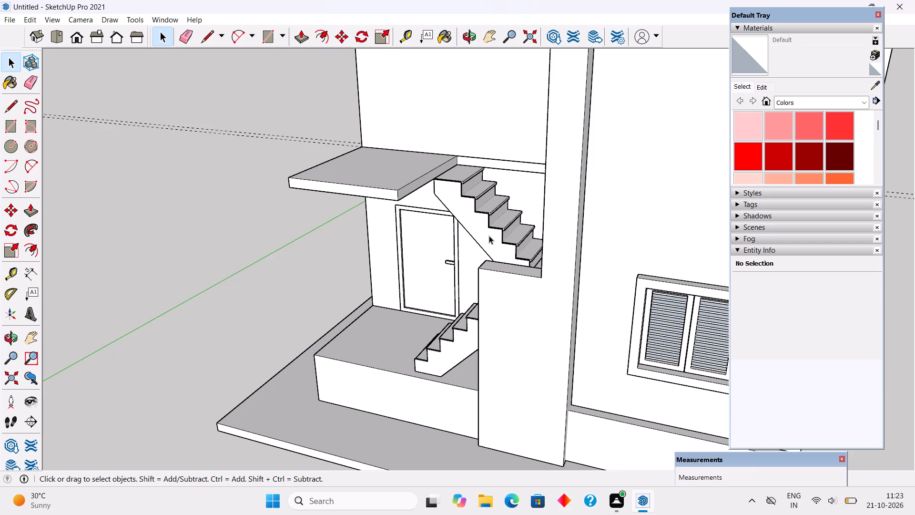
{"action": "middle_click_drag", "start_coordinate": [489, 236], "coordinate": [295, 242]}
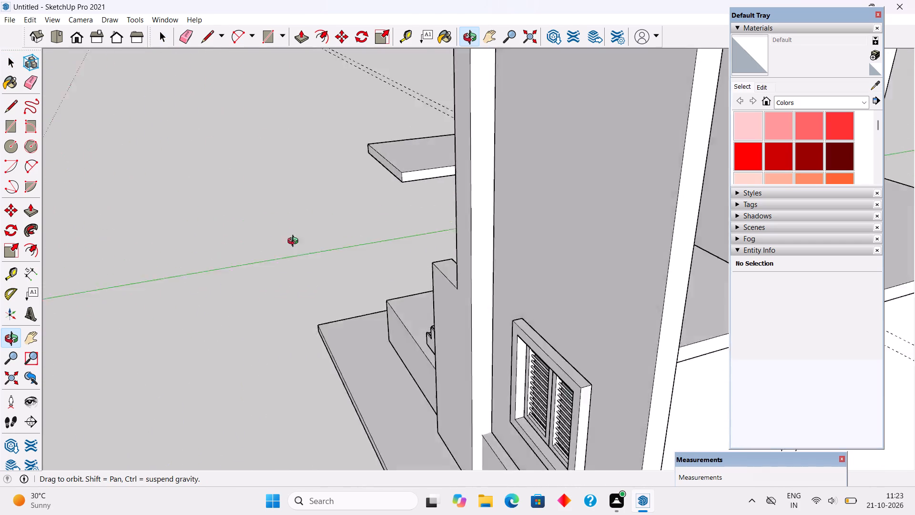
{"action": "middle_click_drag", "start_coordinate": [295, 242], "coordinate": [649, 207]}
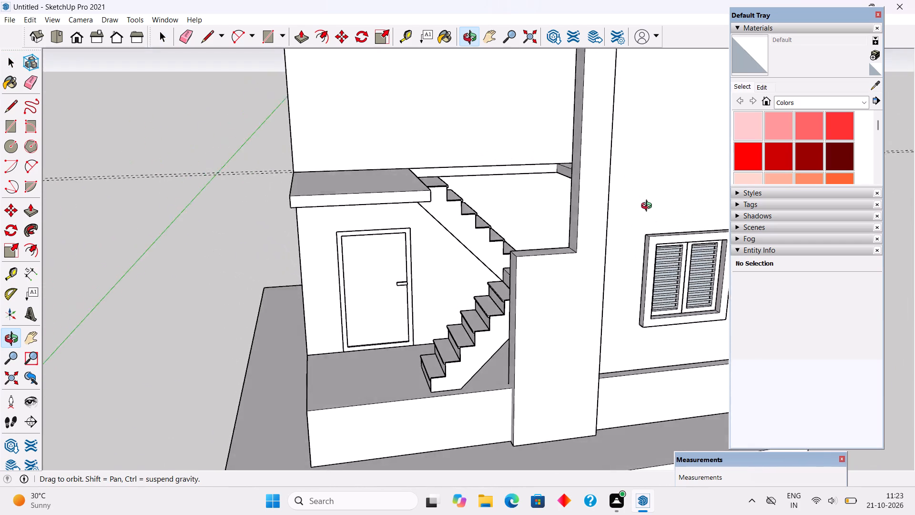
{"action": "middle_click_drag", "start_coordinate": [649, 207], "coordinate": [617, 229]}
{"action": "scroll", "coordinate": [617, 229], "scroll_direction": "down", "scroll_amount": 5}
{"action": "scroll", "coordinate": [616, 268], "scroll_direction": "down", "scroll_amount": 3}
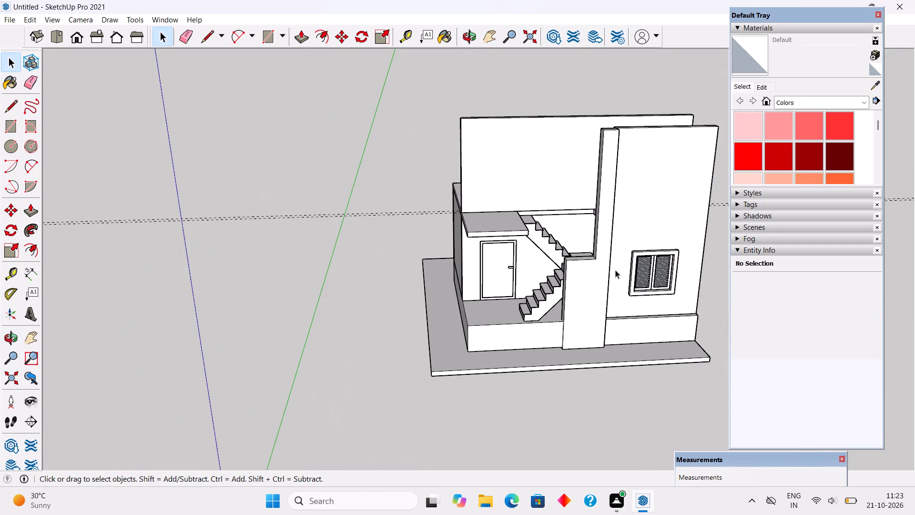
{"action": "middle_click_drag", "start_coordinate": [516, 196], "coordinate": [465, 170]}
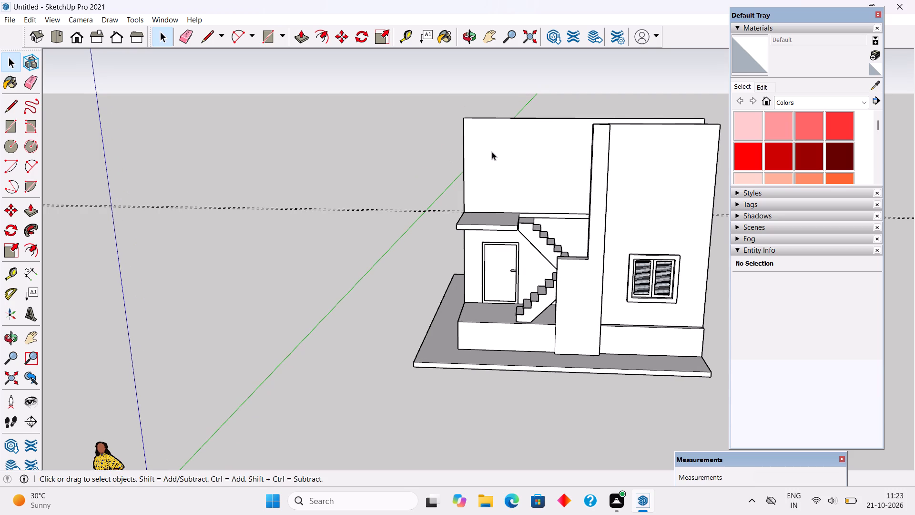
Place vertical guides along both outer side edges of the ground-floor door frame, extending up across the upper-floor wall.
{"action": "scroll", "coordinate": [506, 173], "scroll_direction": "up", "scroll_amount": 5}
{"action": "scroll", "coordinate": [455, 350], "scroll_direction": "up", "scroll_amount": 3}
{"action": "scroll", "coordinate": [482, 278], "scroll_direction": "up", "scroll_amount": 5}
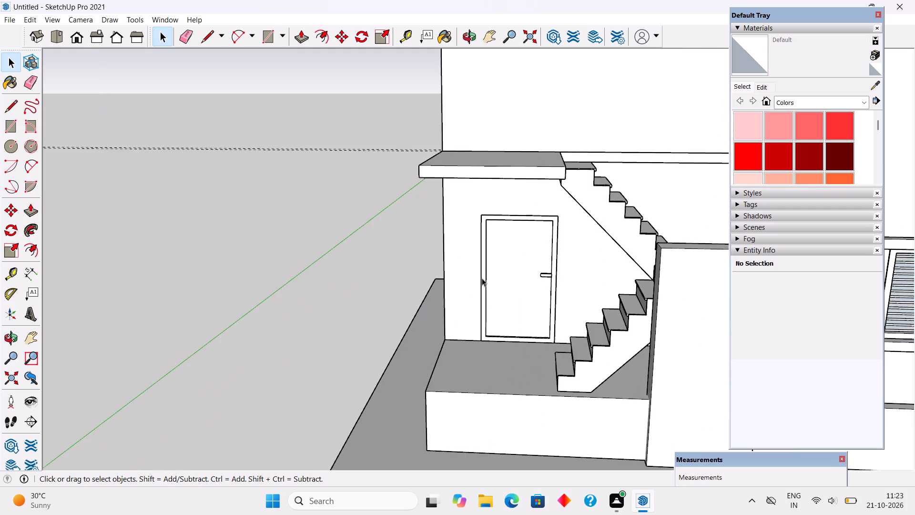
{"action": "scroll", "coordinate": [482, 278], "scroll_direction": "up", "scroll_amount": 3}
{"action": "middle_click_drag", "start_coordinate": [488, 289], "coordinate": [534, 295]}
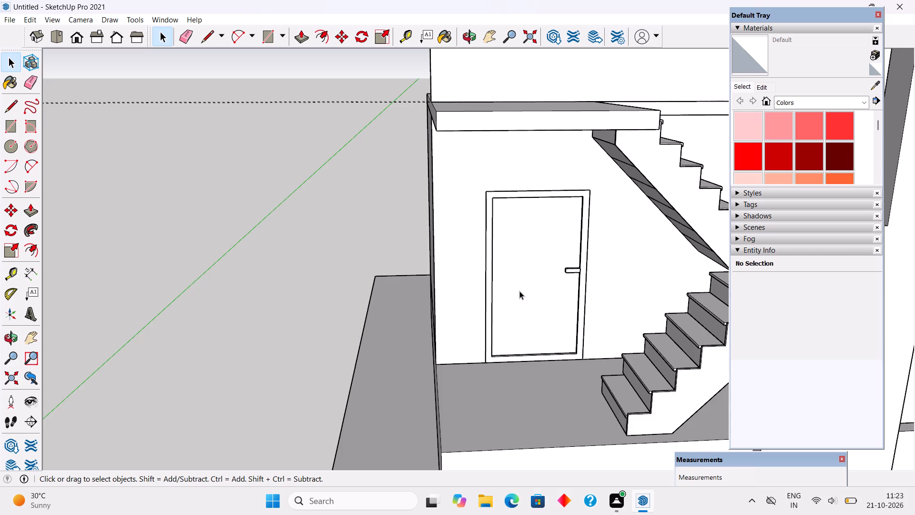
{"action": "key", "text": "t"}
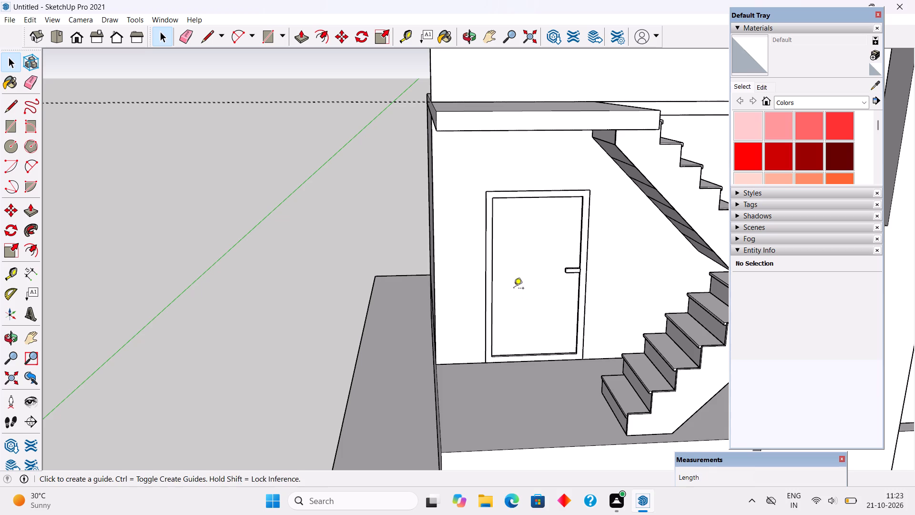
{"action": "left_click", "coordinate": [483, 266]}
{"action": "left_click", "coordinate": [483, 266]}
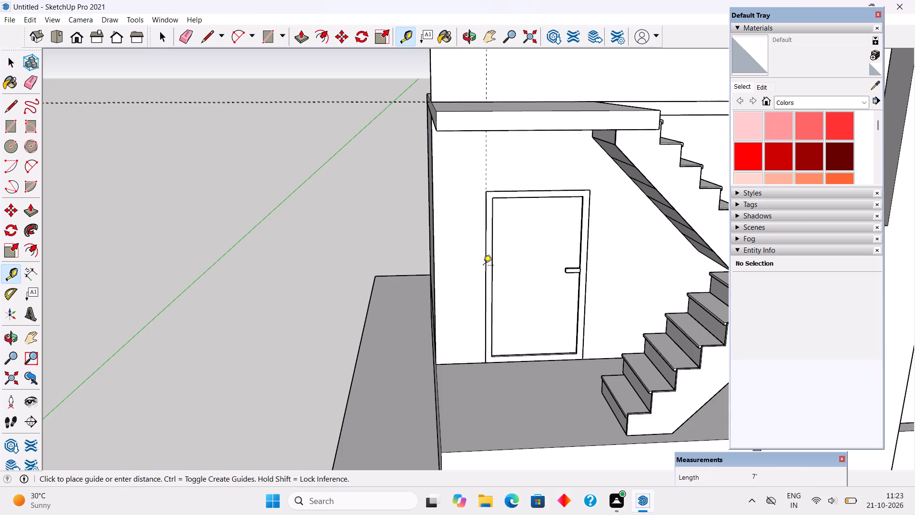
{"action": "double_click", "coordinate": [590, 260]}
Place a horizontal guide across the upper-floor wall 7' above its base at the landing.
{"action": "scroll", "coordinate": [585, 272], "scroll_direction": "down", "scroll_amount": 5}
{"action": "scroll", "coordinate": [555, 187], "scroll_direction": "down", "scroll_amount": 5}
{"action": "scroll", "coordinate": [537, 273], "scroll_direction": "down", "scroll_amount": 5}
{"action": "scroll", "coordinate": [531, 274], "scroll_direction": "up", "scroll_amount": 7}
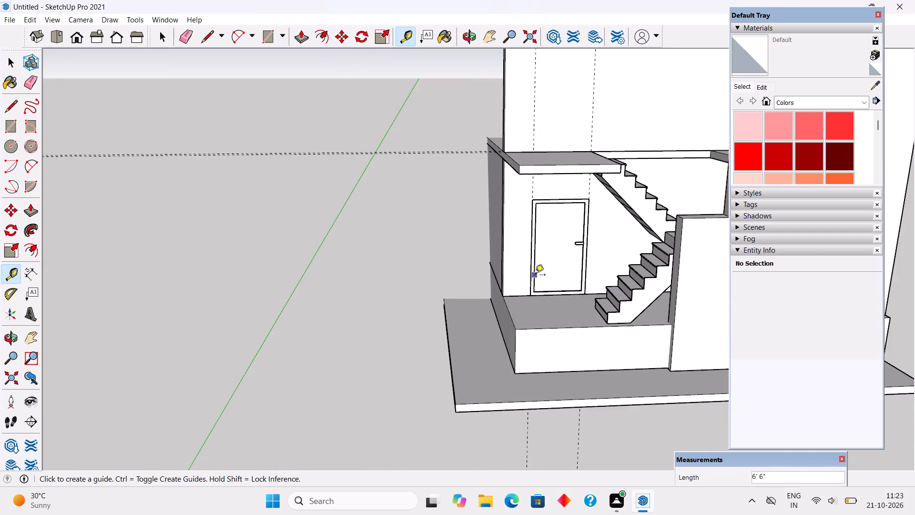
{"action": "middle_click_drag", "start_coordinate": [569, 144], "coordinate": [570, 218]}
{"action": "scroll", "coordinate": [570, 220], "scroll_direction": "down", "scroll_amount": 6}
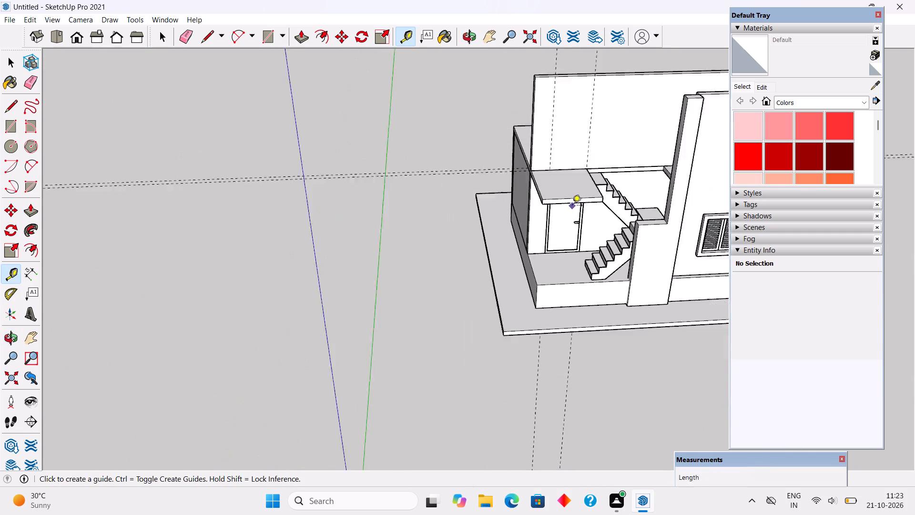
{"action": "scroll", "coordinate": [572, 206], "scroll_direction": "down", "scroll_amount": 2}
{"action": "scroll", "coordinate": [601, 123], "scroll_direction": "up", "scroll_amount": 11}
{"action": "scroll", "coordinate": [598, 243], "scroll_direction": "up", "scroll_amount": 1}
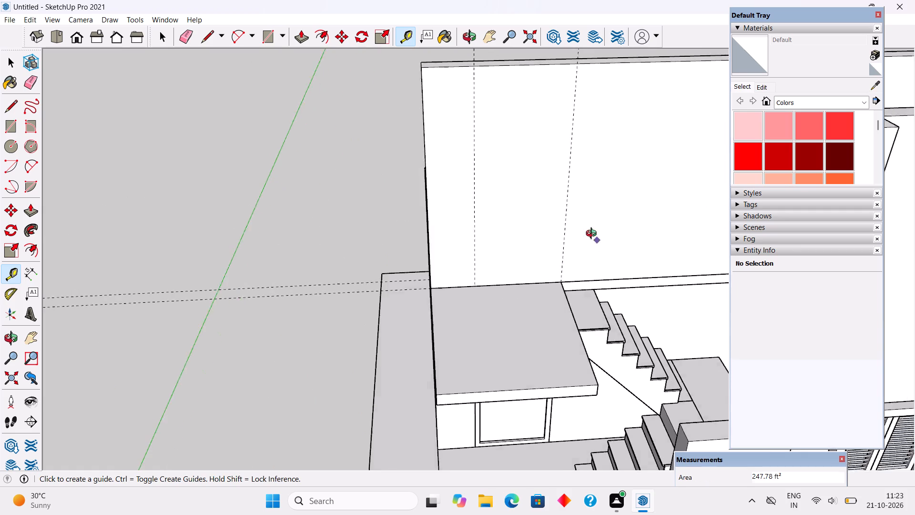
{"action": "middle_click_drag", "start_coordinate": [594, 237], "coordinate": [592, 214]}
{"action": "scroll", "coordinate": [590, 182], "scroll_direction": "down", "scroll_amount": 5}
{"action": "scroll", "coordinate": [560, 107], "scroll_direction": "up", "scroll_amount": 5}
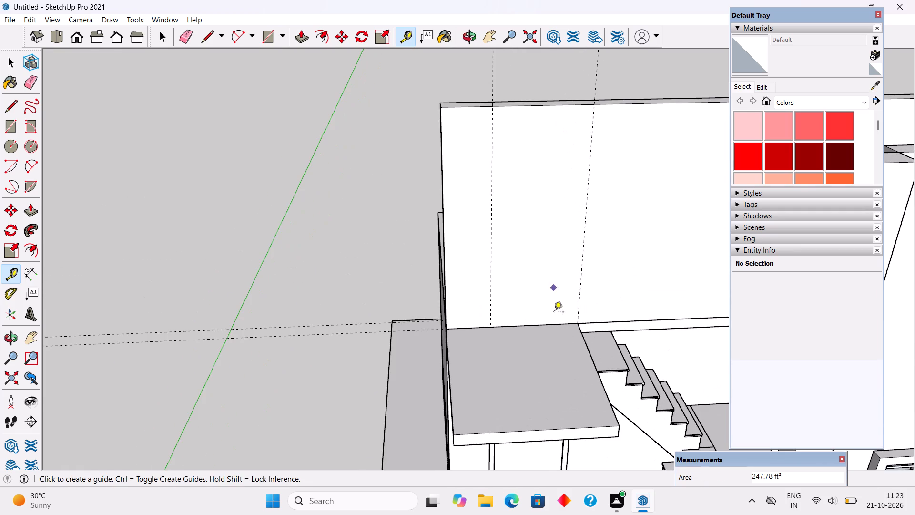
{"action": "scroll", "coordinate": [554, 315], "scroll_direction": "up", "scroll_amount": 2}
{"action": "left_click", "coordinate": [539, 324]}
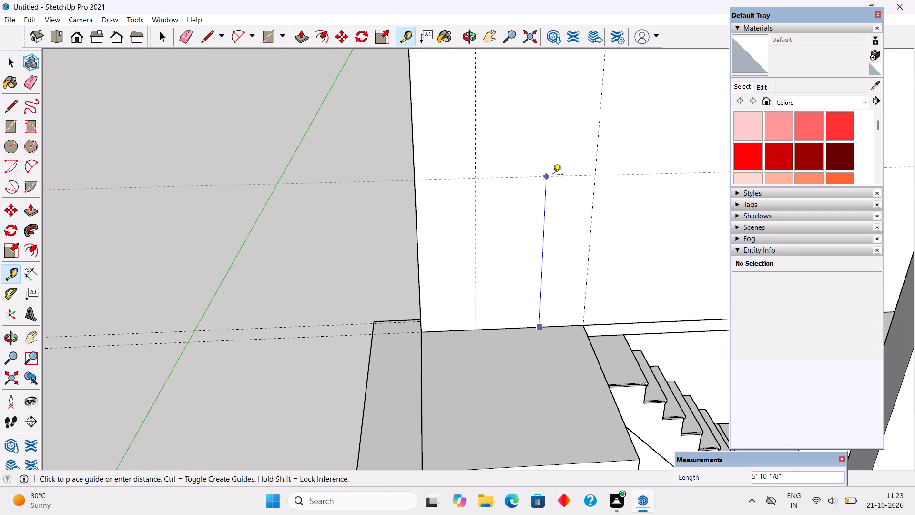
{"action": "type", "text": "7'"}
{"action": "key", "text": "Return"}
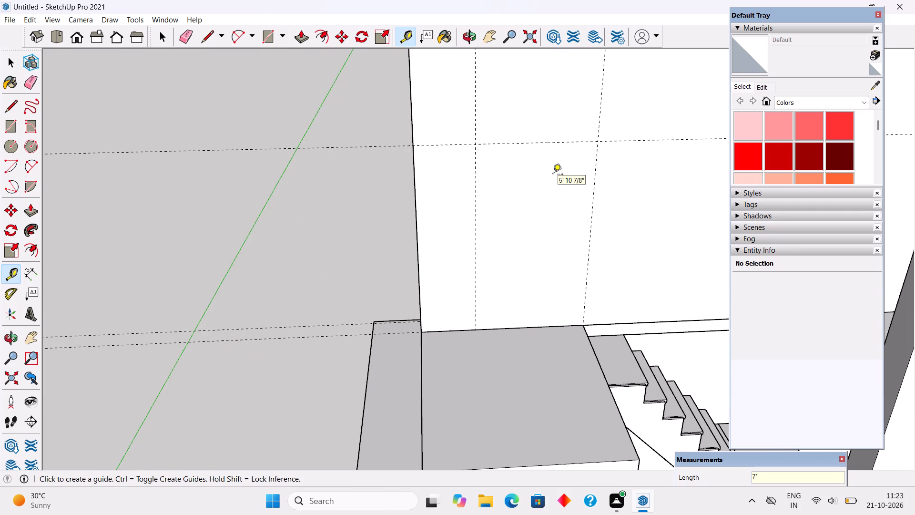
Open the upper-floor wall group for editing at its front face.
{"action": "scroll", "coordinate": [493, 278], "scroll_direction": "down", "scroll_amount": 13}
{"action": "middle_click_drag", "start_coordinate": [636, 292], "coordinate": [628, 143]}
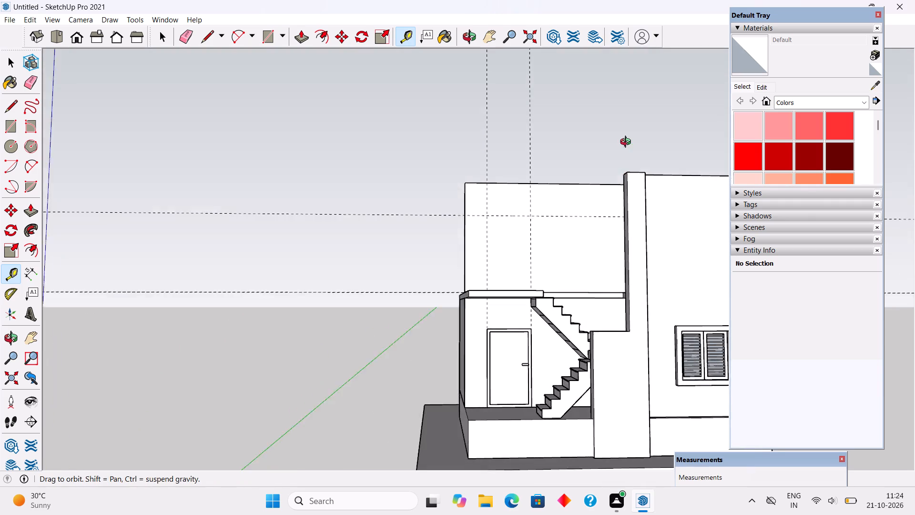
{"action": "middle_click_drag", "start_coordinate": [628, 143], "coordinate": [621, 134]}
{"action": "scroll", "coordinate": [543, 196], "scroll_direction": "up", "scroll_amount": 8}
{"action": "middle_click_drag", "start_coordinate": [537, 225], "coordinate": [541, 257]}
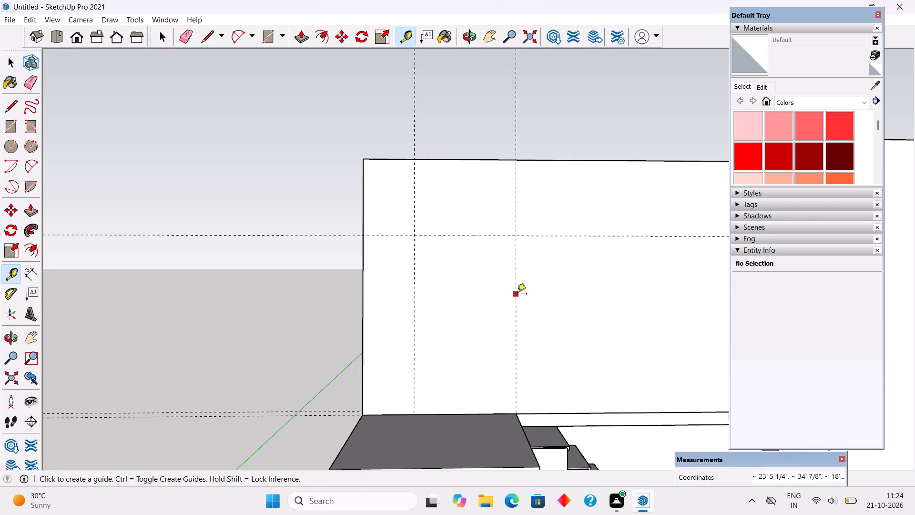
{"action": "key", "text": "space"}
{"action": "triple_click", "coordinate": [496, 302]}
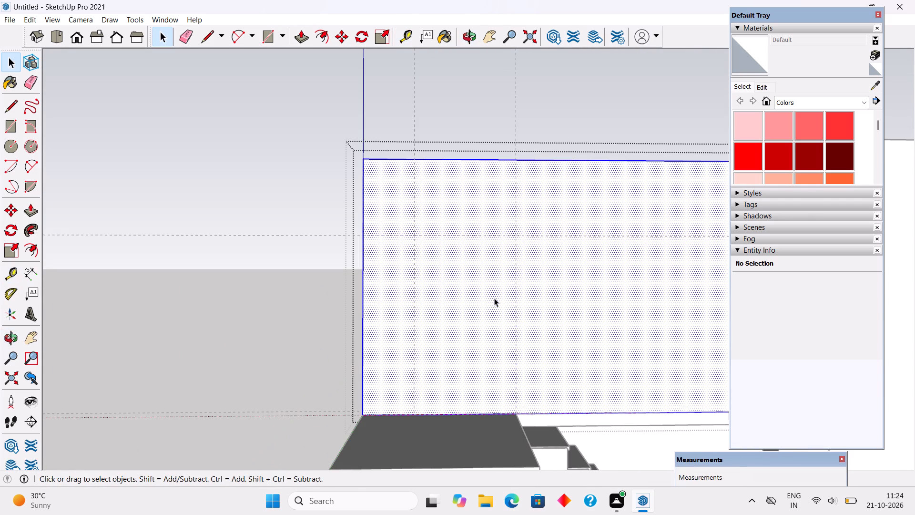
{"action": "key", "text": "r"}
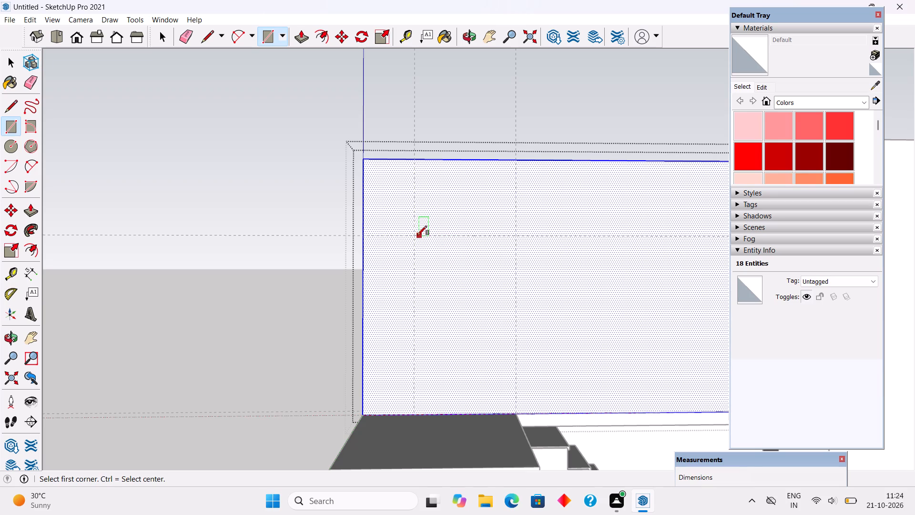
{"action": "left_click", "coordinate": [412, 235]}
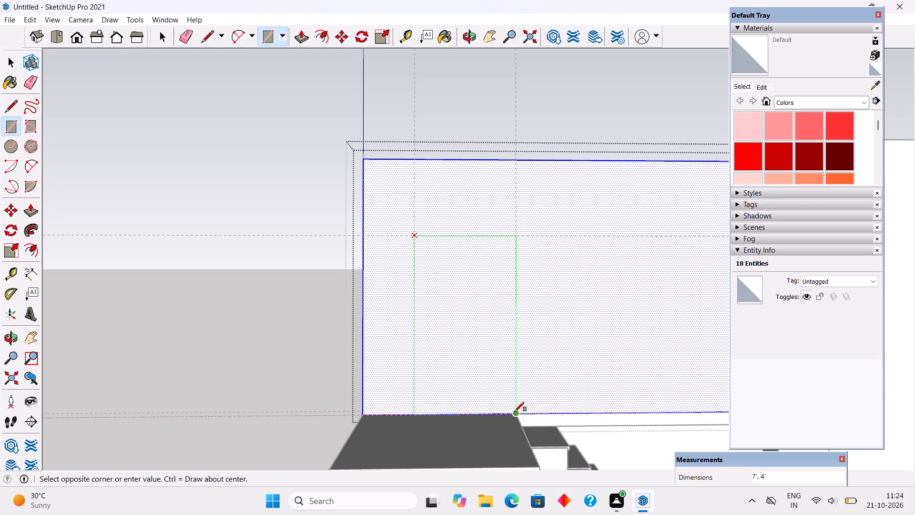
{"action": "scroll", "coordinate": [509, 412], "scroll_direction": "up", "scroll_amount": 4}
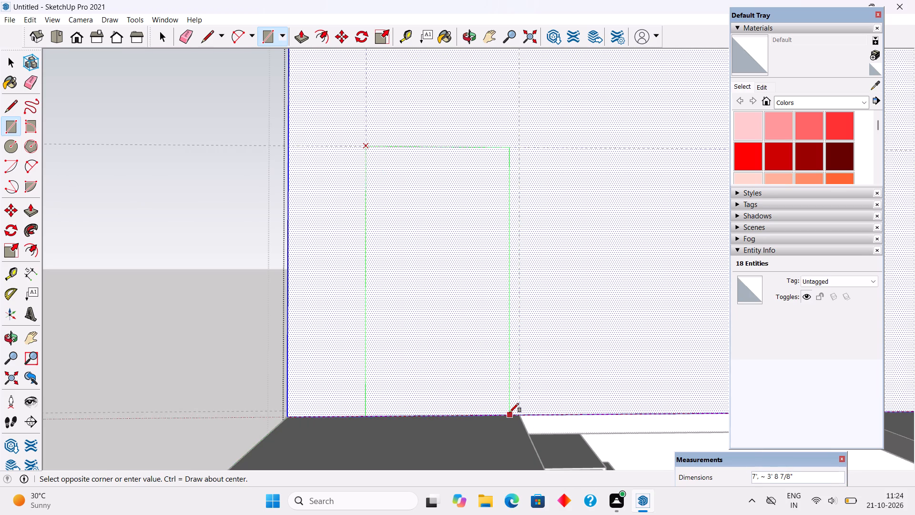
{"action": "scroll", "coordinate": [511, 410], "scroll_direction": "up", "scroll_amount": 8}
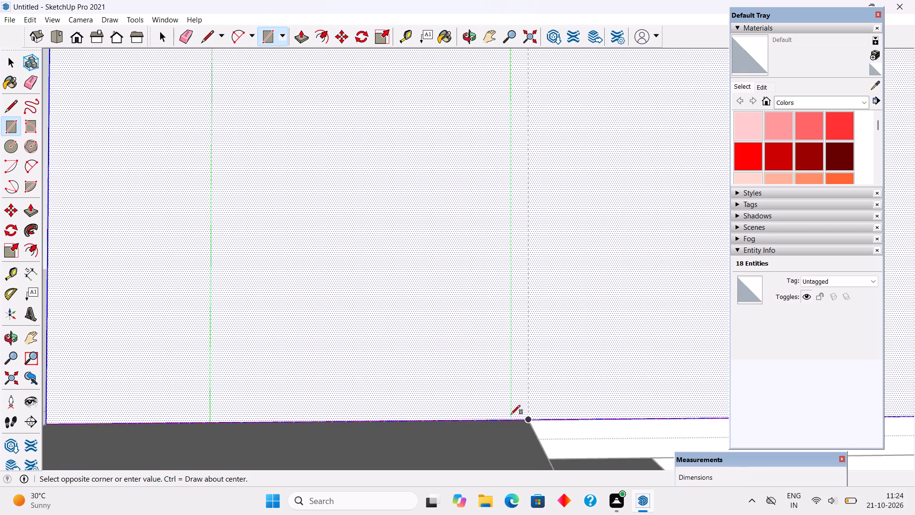
Place a vertical guide on the upper-floor wall 9" inward from the stair-side door guide.
{"action": "key", "text": "t"}
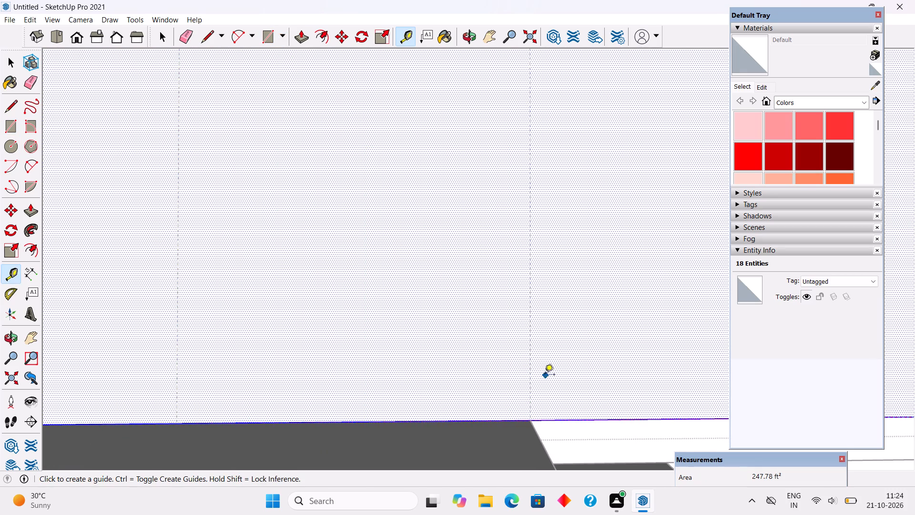
{"action": "left_click", "coordinate": [531, 358]}
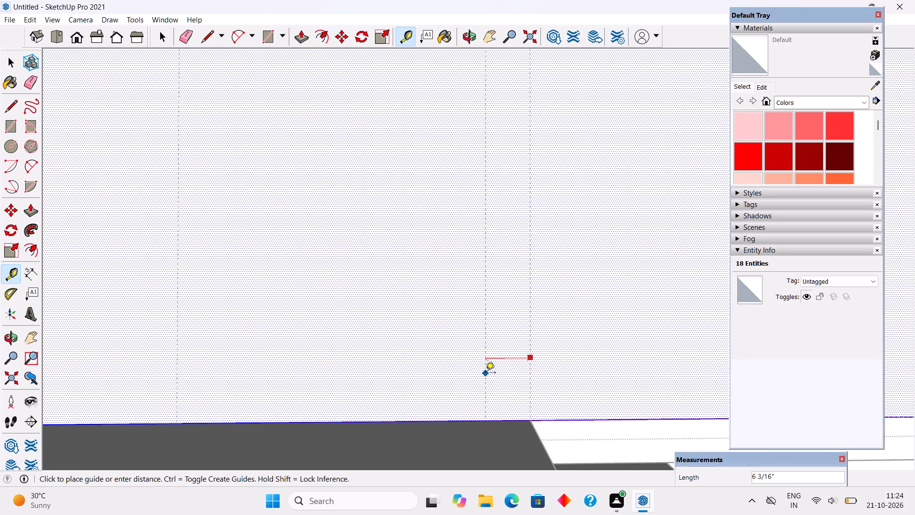
{"action": "type", "text": "9\""}
{"action": "key", "text": "Return"}
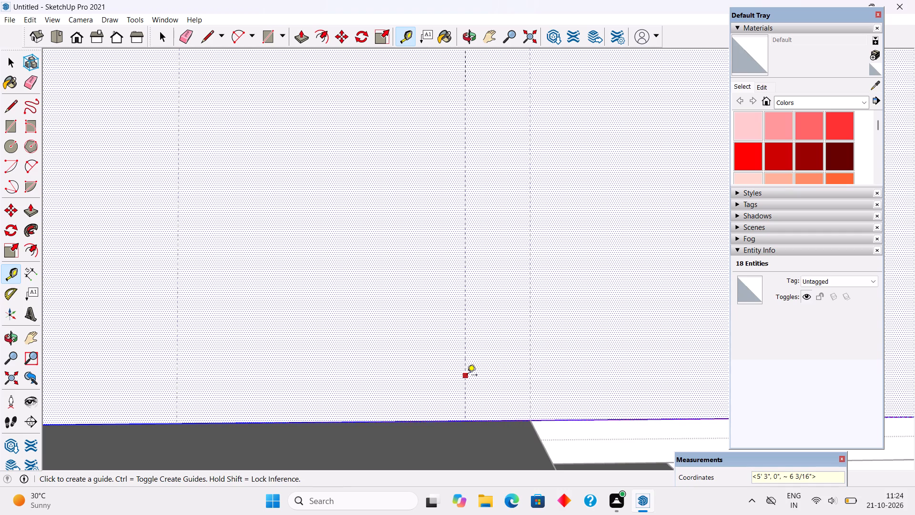
Draw a 7' by 3' 3" door rectangle between the guides, reaching down to the base of the upper-floor wall.
{"action": "key", "text": "r"}
{"action": "scroll", "coordinate": [467, 376], "scroll_direction": "down", "scroll_amount": 6}
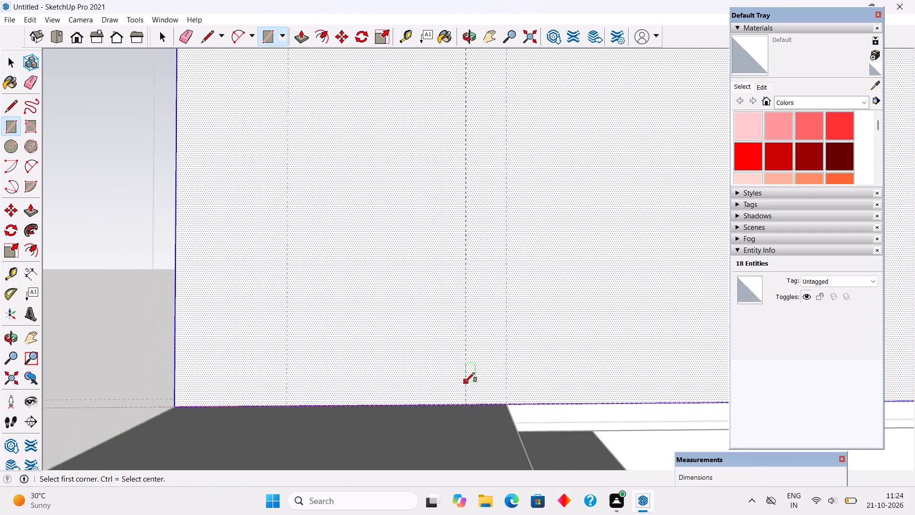
{"action": "scroll", "coordinate": [465, 382], "scroll_direction": "down", "scroll_amount": 2}
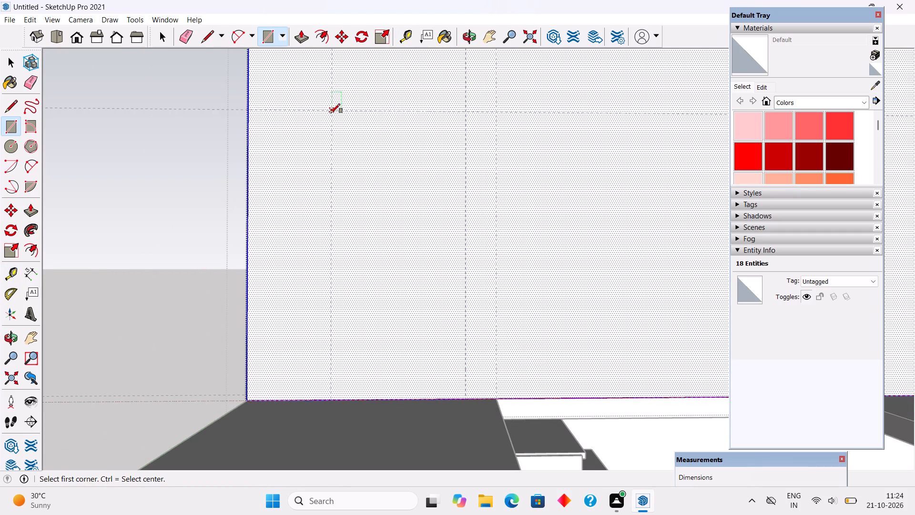
{"action": "left_click", "coordinate": [331, 113]}
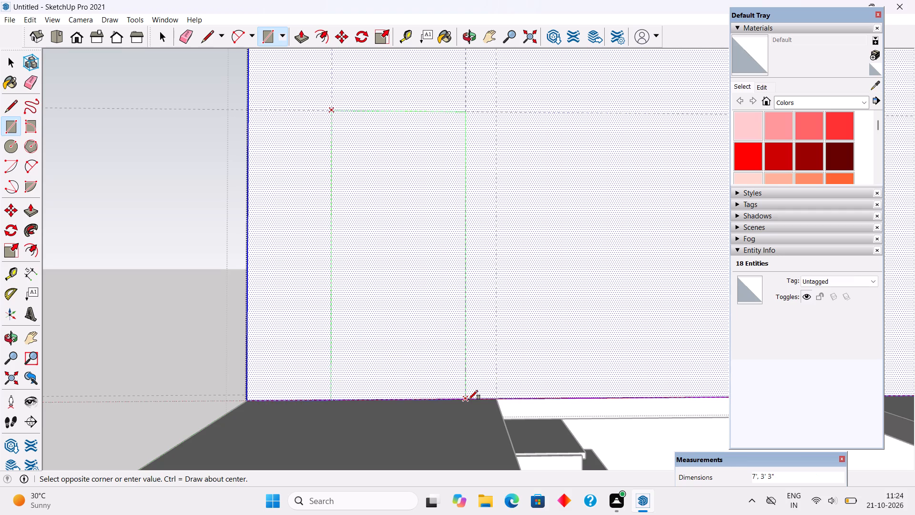
{"action": "left_click", "coordinate": [468, 400]}
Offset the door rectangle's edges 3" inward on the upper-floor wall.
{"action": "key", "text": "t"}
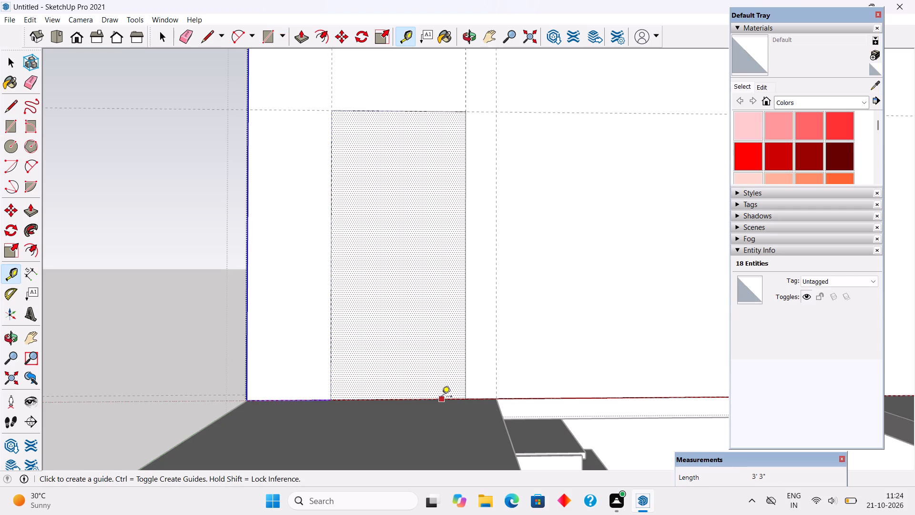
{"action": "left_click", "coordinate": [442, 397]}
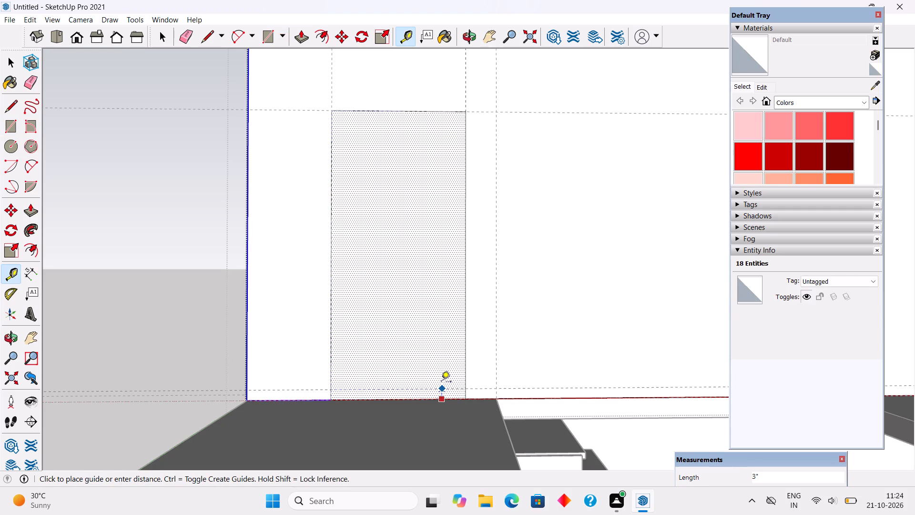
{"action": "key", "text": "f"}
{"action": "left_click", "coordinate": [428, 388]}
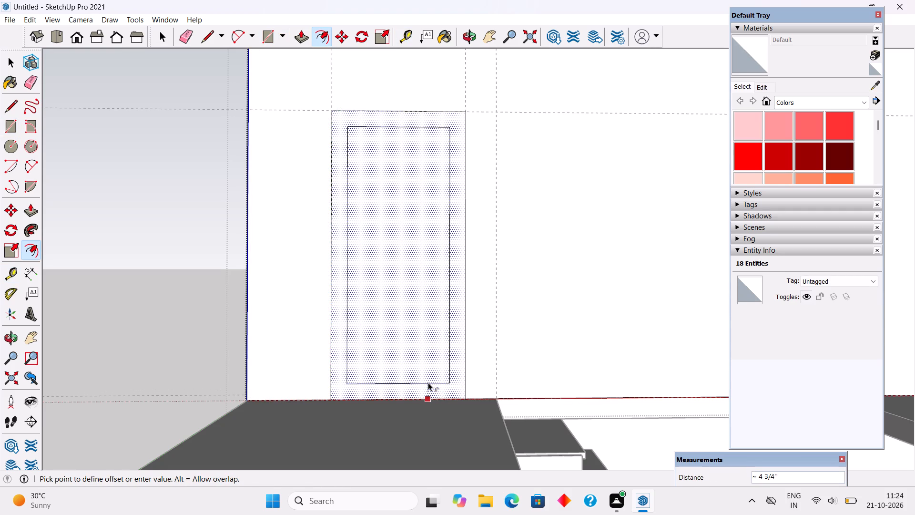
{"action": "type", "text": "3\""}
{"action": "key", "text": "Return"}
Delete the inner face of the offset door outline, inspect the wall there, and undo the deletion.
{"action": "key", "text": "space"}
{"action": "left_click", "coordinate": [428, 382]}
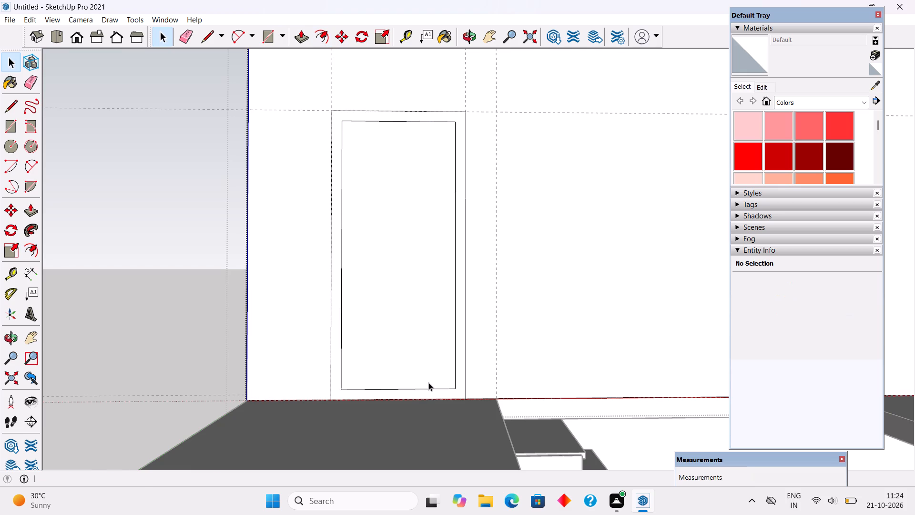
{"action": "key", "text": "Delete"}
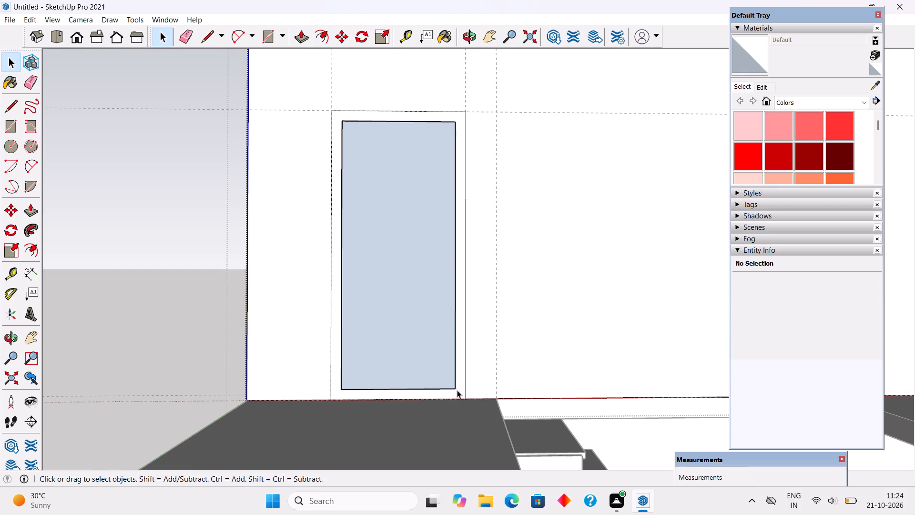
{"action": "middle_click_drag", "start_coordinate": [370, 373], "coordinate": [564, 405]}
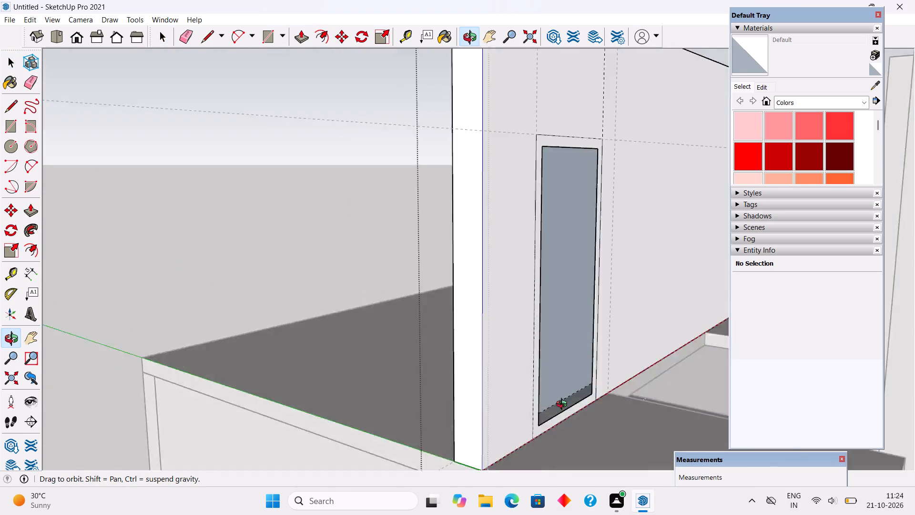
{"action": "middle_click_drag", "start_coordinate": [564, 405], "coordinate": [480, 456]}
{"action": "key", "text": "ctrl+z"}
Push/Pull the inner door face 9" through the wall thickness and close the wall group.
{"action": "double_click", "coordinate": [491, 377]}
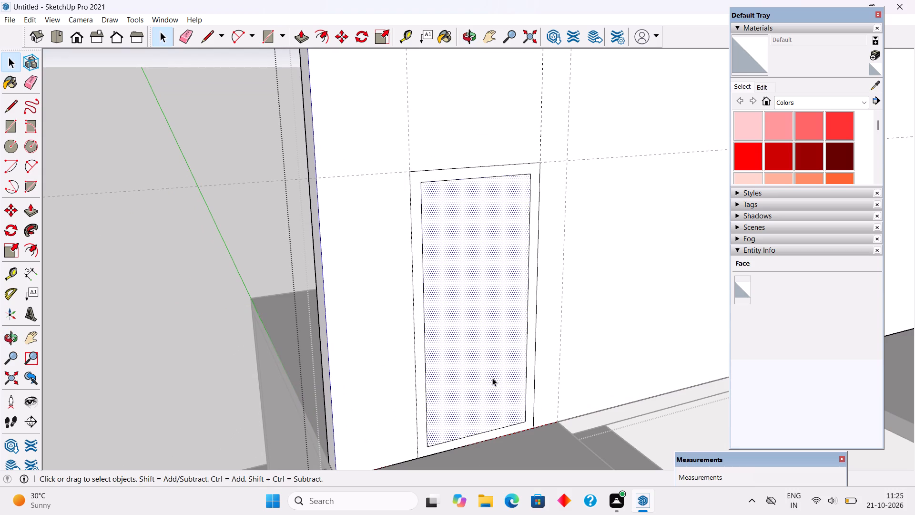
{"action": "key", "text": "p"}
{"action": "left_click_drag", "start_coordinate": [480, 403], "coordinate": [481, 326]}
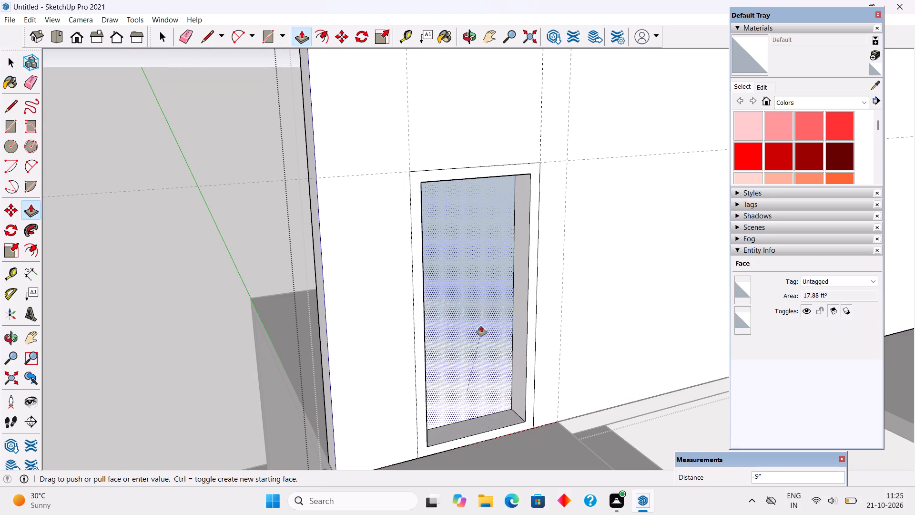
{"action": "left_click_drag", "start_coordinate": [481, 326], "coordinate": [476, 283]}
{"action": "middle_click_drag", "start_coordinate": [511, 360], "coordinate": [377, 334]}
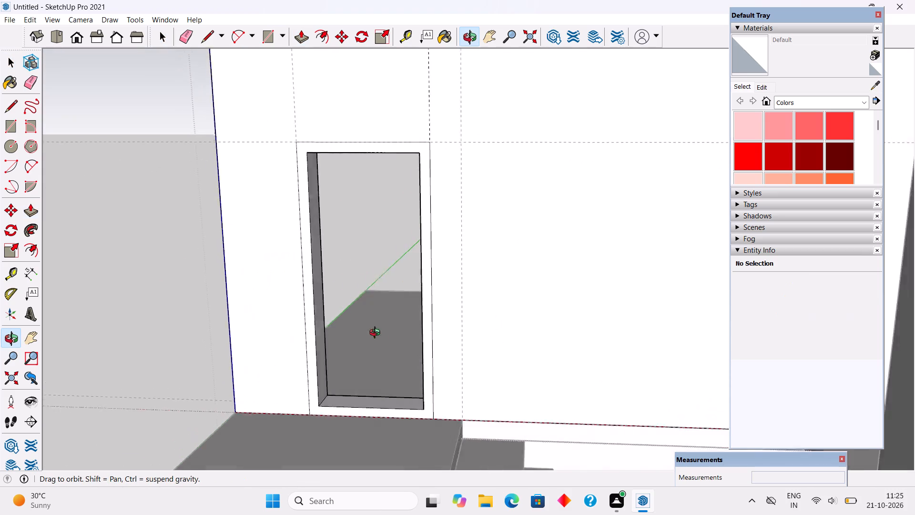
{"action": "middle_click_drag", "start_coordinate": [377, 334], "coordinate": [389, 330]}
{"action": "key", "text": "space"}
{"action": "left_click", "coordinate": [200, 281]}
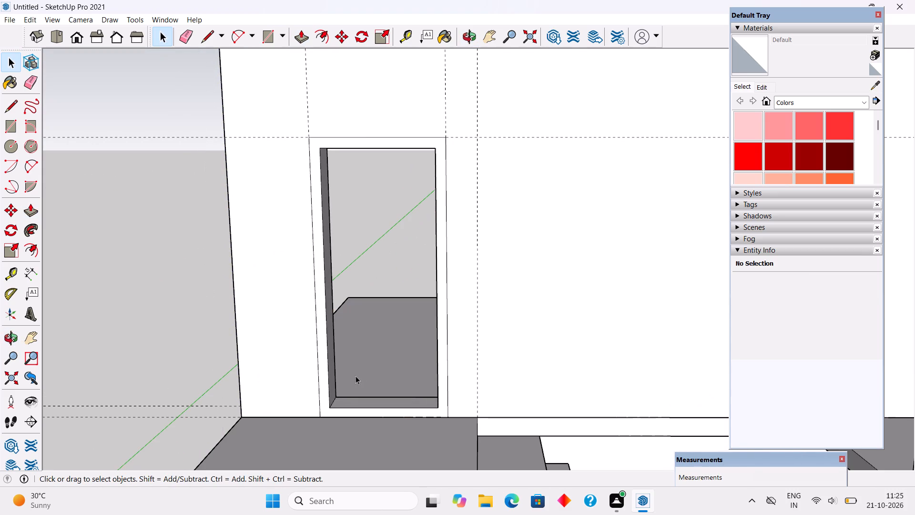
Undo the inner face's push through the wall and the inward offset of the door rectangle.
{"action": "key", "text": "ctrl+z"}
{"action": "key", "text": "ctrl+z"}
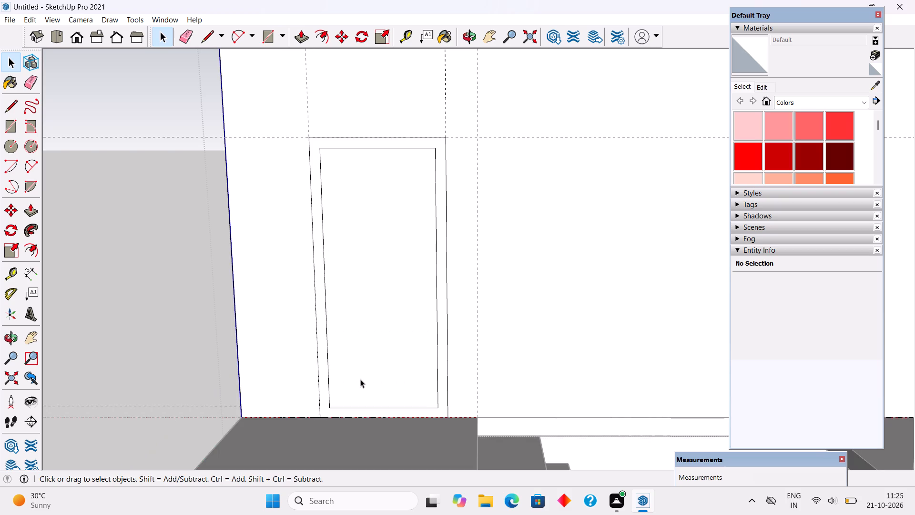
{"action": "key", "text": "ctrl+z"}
Push/Pull the full door rectangle 9" through the upper-floor wall to cut the opening, and close the wall group.
{"action": "left_click", "coordinate": [367, 378]}
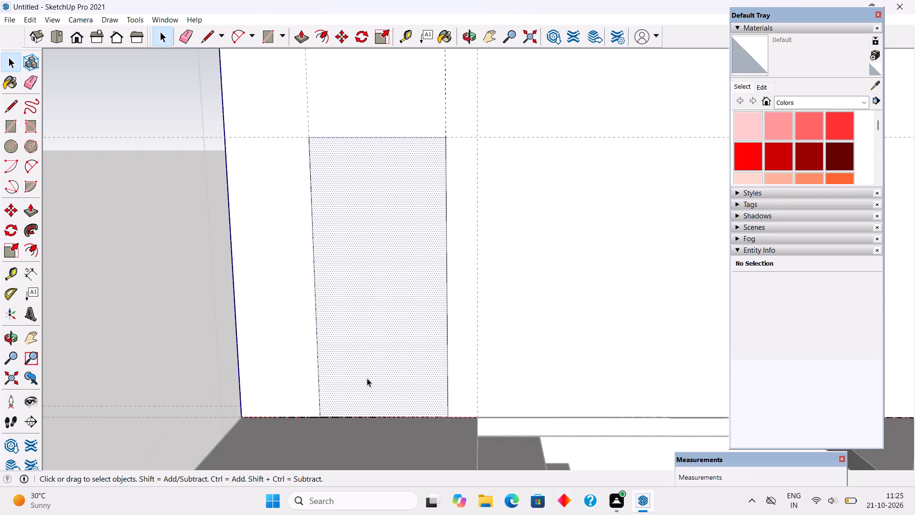
{"action": "key", "text": "p"}
{"action": "left_click_drag", "start_coordinate": [370, 389], "coordinate": [367, 289]}
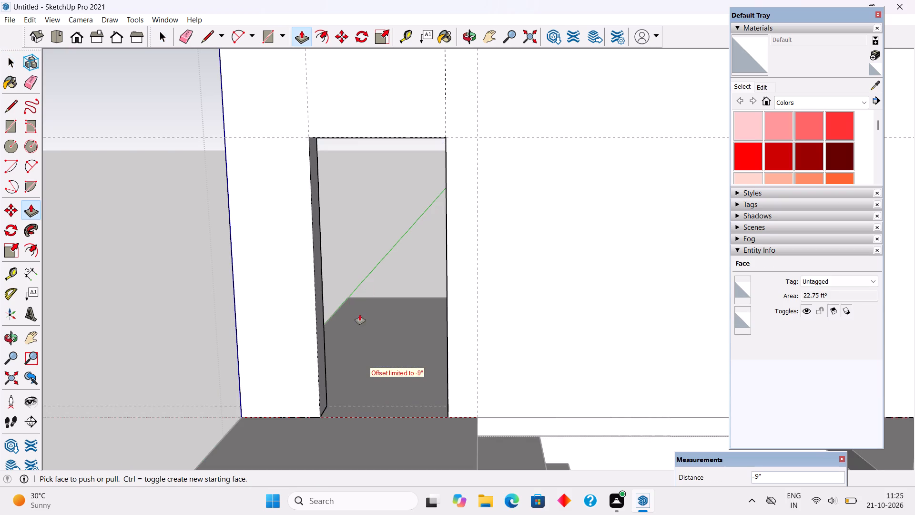
{"action": "key", "text": "space"}
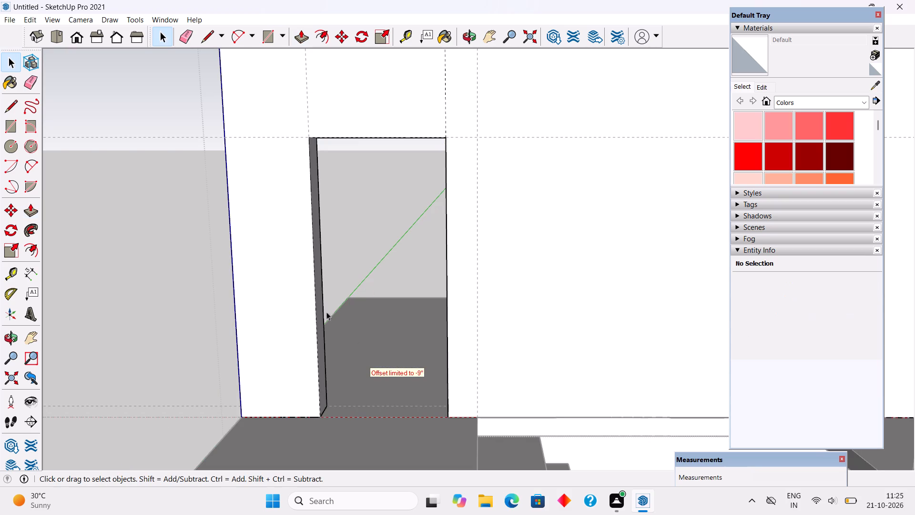
{"action": "left_click", "coordinate": [137, 250]}
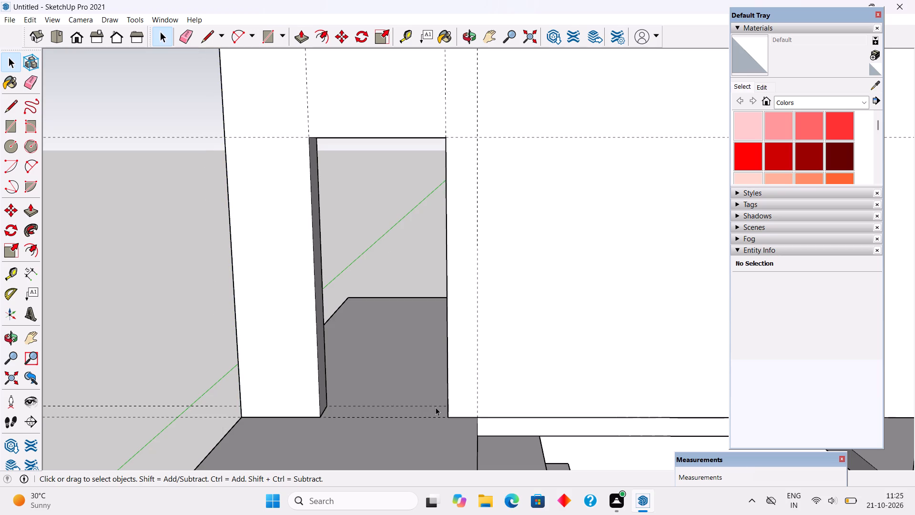
Draw a 3'3" by 7' rectangle across the upper-floor door opening, from its upper corner to the opposite floor corner.
{"action": "key", "text": "r"}
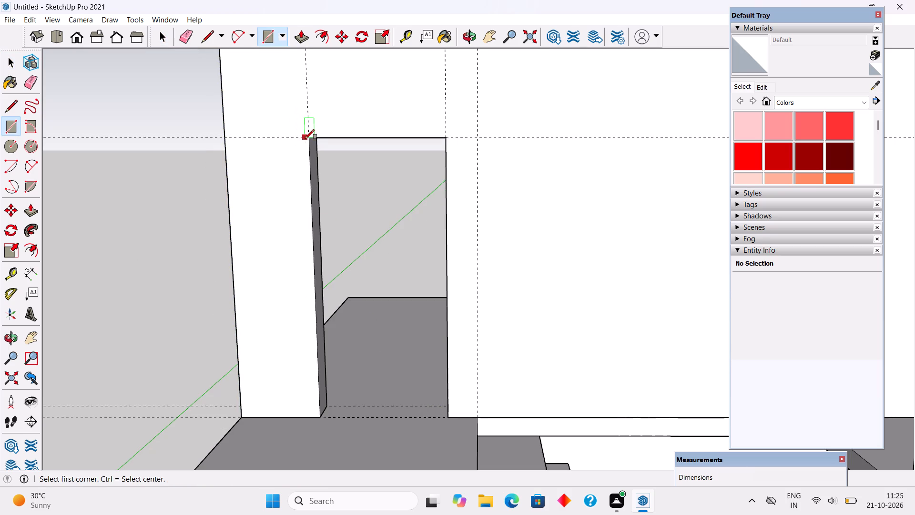
{"action": "left_click", "coordinate": [308, 139]}
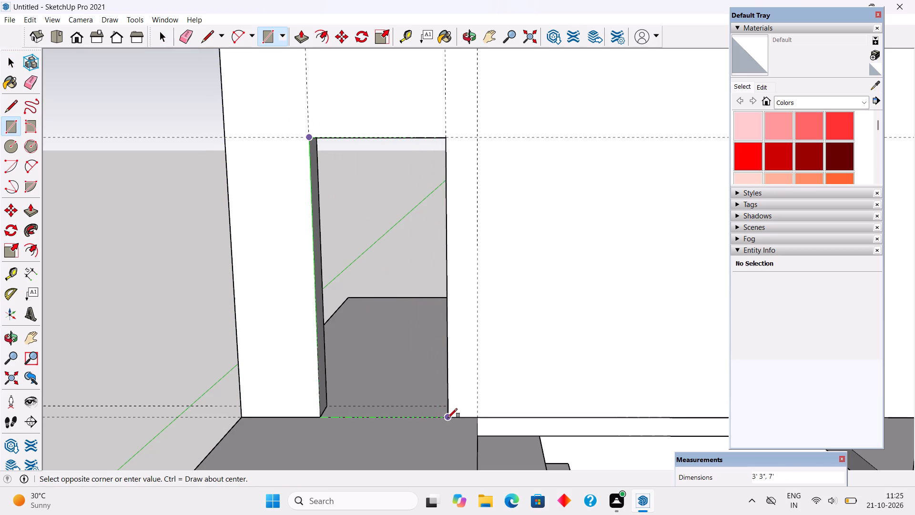
{"action": "left_click", "coordinate": [449, 417]}
Offset the door rectangle 3" inward and delete the inner face, leaving a frame outline.
{"action": "key", "text": "f"}
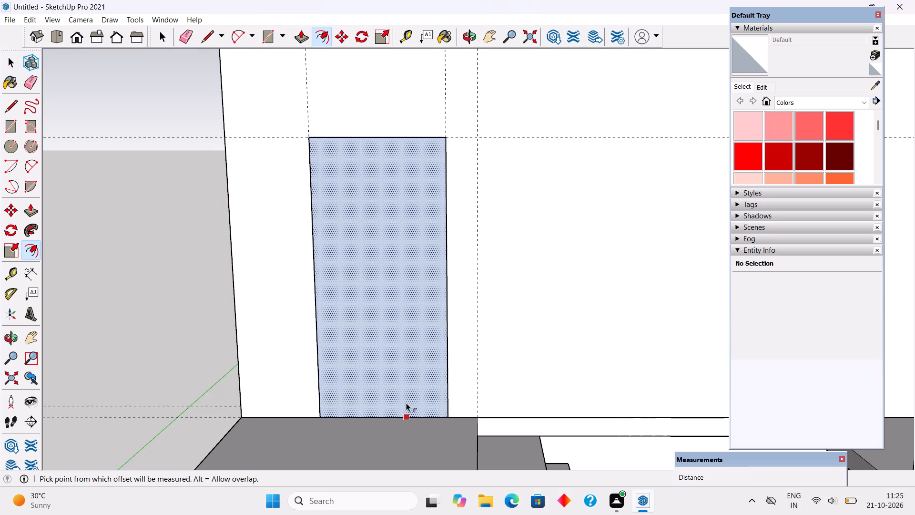
{"action": "left_click", "coordinate": [406, 403]}
{"action": "type", "text": "3\""}
{"action": "key", "text": "Return"}
{"action": "key", "text": "space"}
{"action": "left_click", "coordinate": [377, 347]}
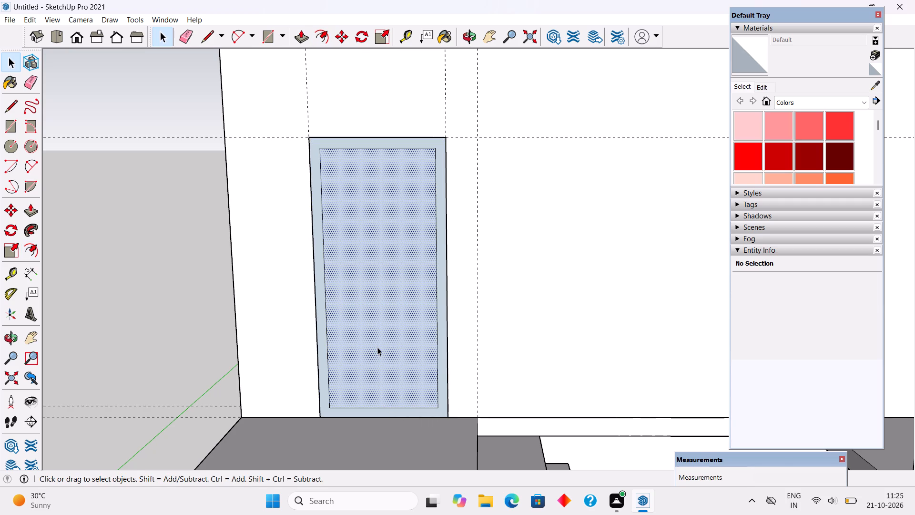
{"action": "key", "text": "Delete"}
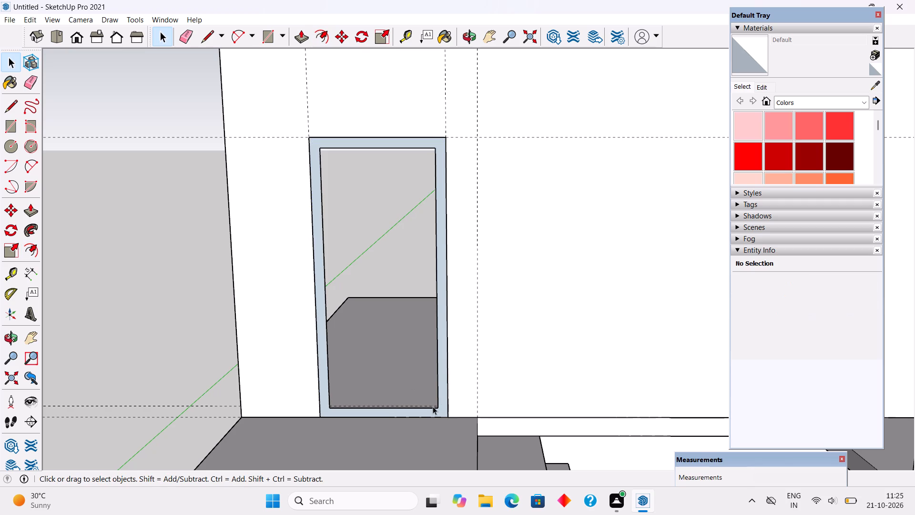
Push/Pull the door frame face out by 3".
{"action": "key", "text": "p"}
{"action": "left_click", "coordinate": [444, 398]}
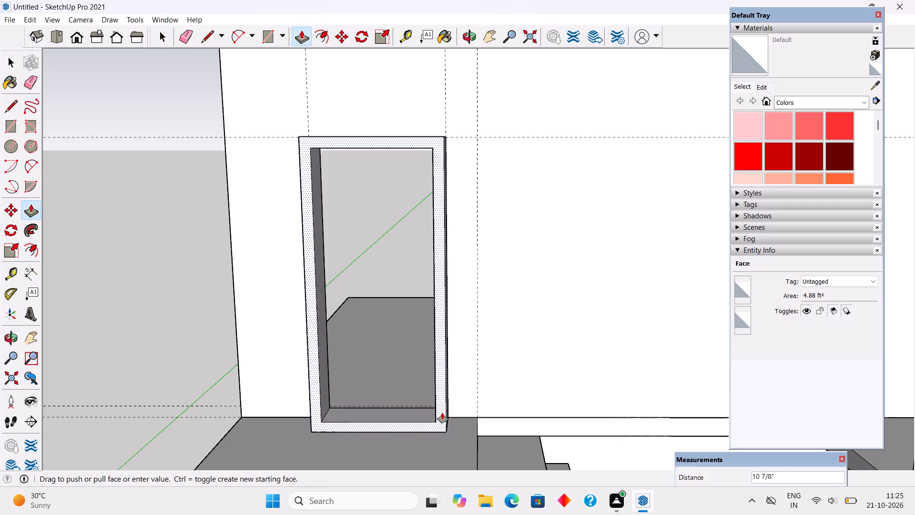
{"action": "type", "text": "3\""}
{"action": "key", "text": "Return"}
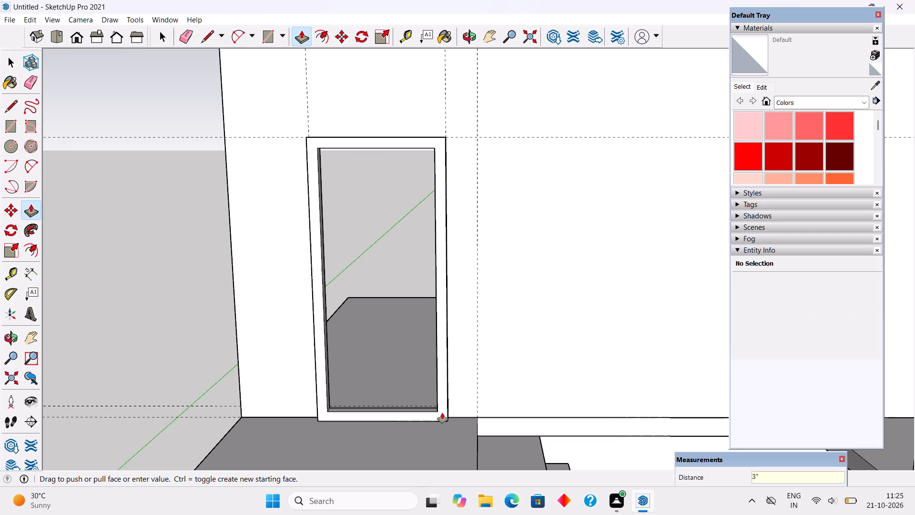
{"action": "key", "text": "space"}
Select all of the door frame's connected geometry and make it a group.
{"action": "scroll", "coordinate": [430, 428], "scroll_direction": "down", "scroll_amount": 5}
{"action": "middle_click_drag", "start_coordinate": [360, 416], "coordinate": [484, 391]}
{"action": "scroll", "coordinate": [413, 415], "scroll_direction": "up", "scroll_amount": 2}
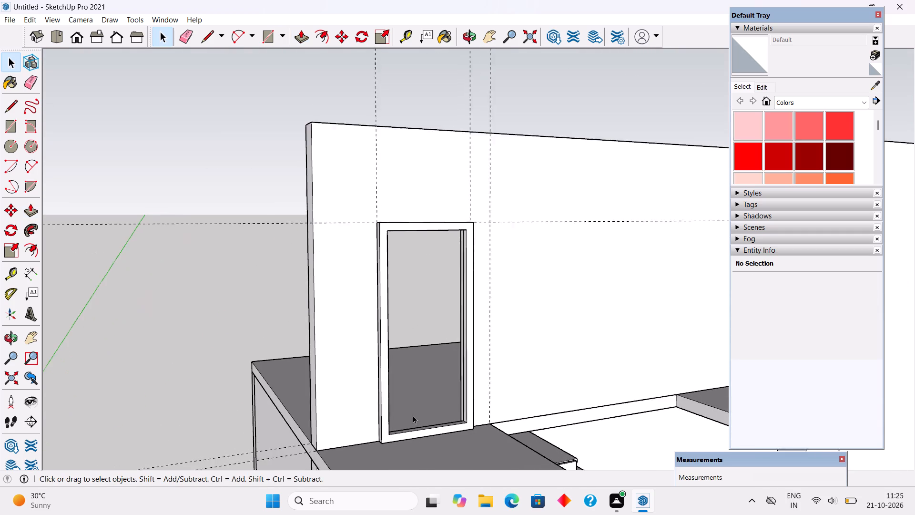
{"action": "scroll", "coordinate": [413, 415], "scroll_direction": "up", "scroll_amount": 3}
{"action": "double_click", "coordinate": [373, 449]}
{"action": "triple_click", "coordinate": [373, 449]}
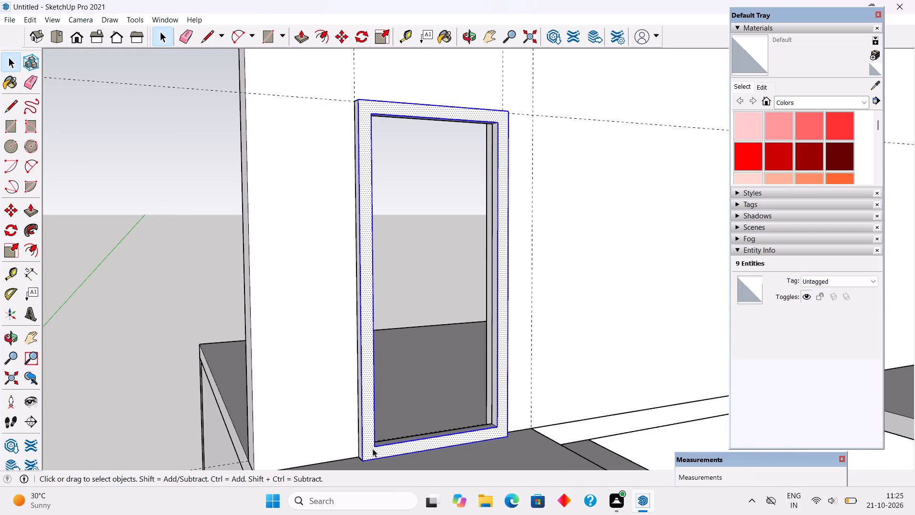
{"action": "left_click", "coordinate": [373, 449]}
{"action": "right_click", "coordinate": [373, 449]}
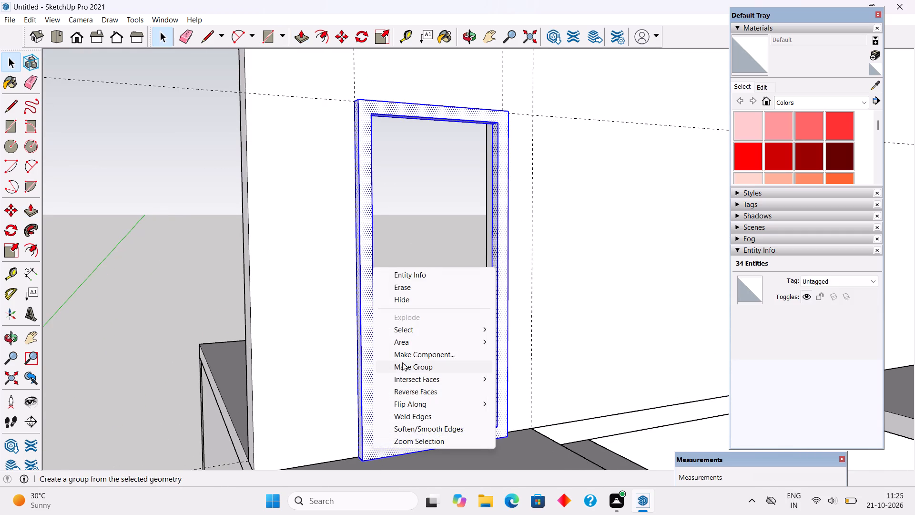
{"action": "left_click", "coordinate": [402, 362]}
{"action": "left_click", "coordinate": [400, 276]}
Move the door frame group by its bottom front corner back into the opening, flush with the wall face.
{"action": "middle_click_drag", "start_coordinate": [396, 332], "coordinate": [358, 355]}
{"action": "scroll", "coordinate": [361, 353], "scroll_direction": "down", "scroll_amount": 3}
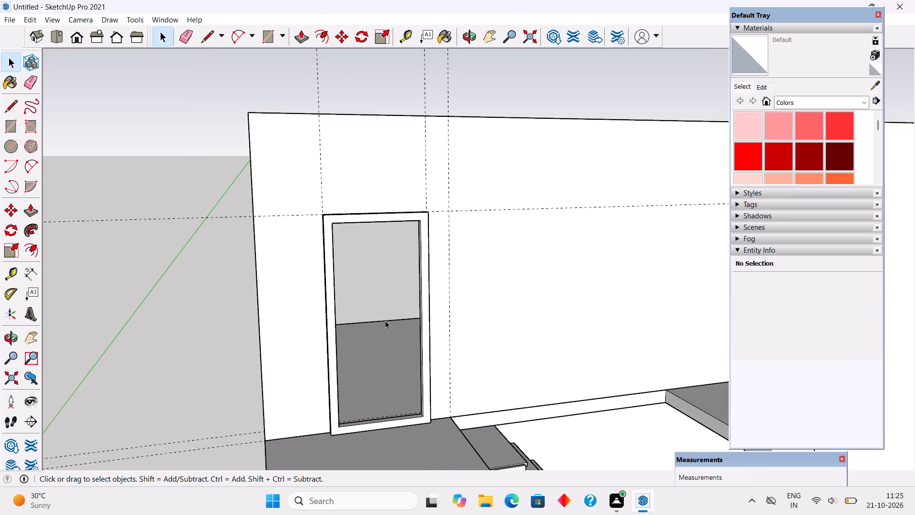
{"action": "scroll", "coordinate": [412, 435], "scroll_direction": "up", "scroll_amount": 15}
{"action": "key", "text": "m"}
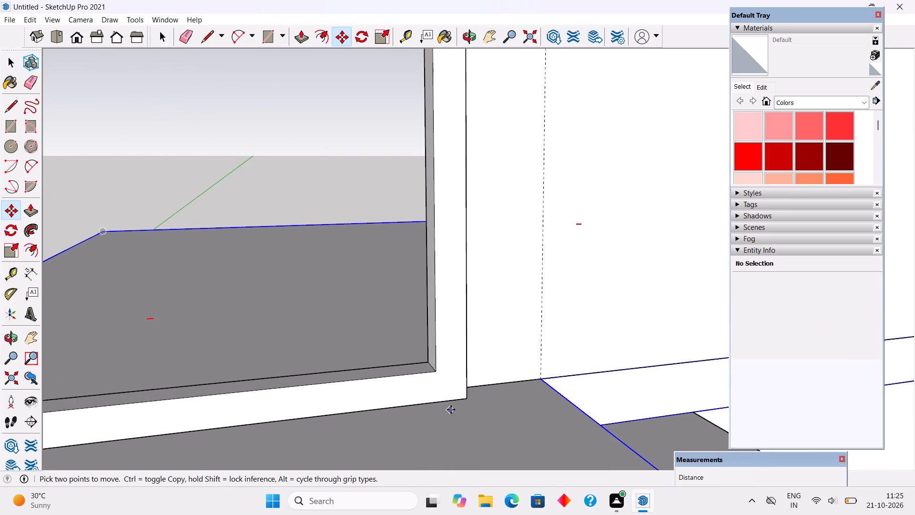
{"action": "left_click", "coordinate": [466, 401]}
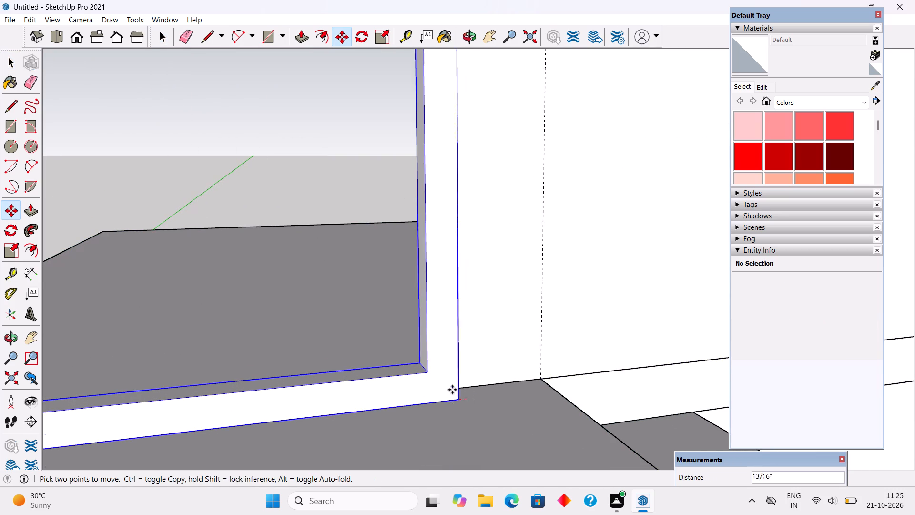
{"action": "left_click", "coordinate": [459, 386]}
{"action": "scroll", "coordinate": [459, 386], "scroll_direction": "down", "scroll_amount": 6}
{"action": "key", "text": "space"}
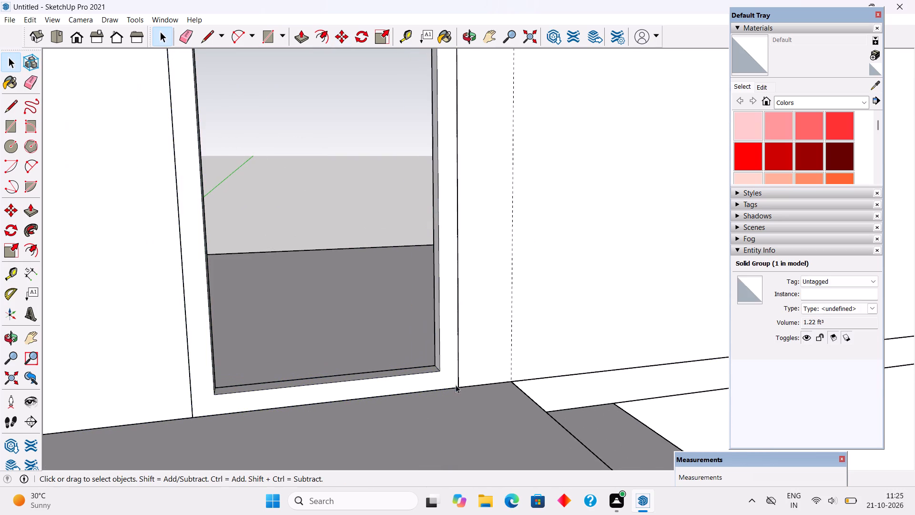
Draw a rectangle between opposite inner corners of the upper door frame to fill it with a panel face.
{"action": "scroll", "coordinate": [376, 216], "scroll_direction": "down", "scroll_amount": 5}
{"action": "middle_click_drag", "start_coordinate": [300, 222], "coordinate": [287, 195]}
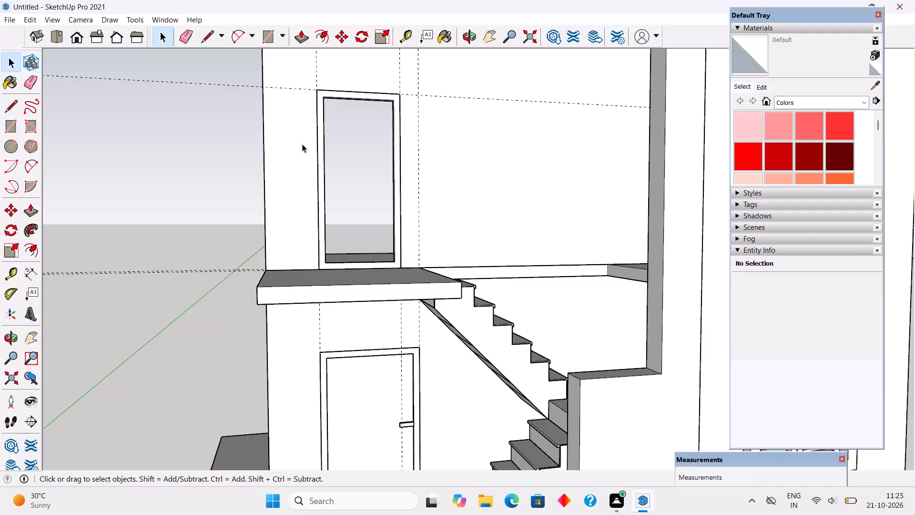
{"action": "scroll", "coordinate": [381, 69], "scroll_direction": "up", "scroll_amount": 5}
{"action": "key", "text": "r"}
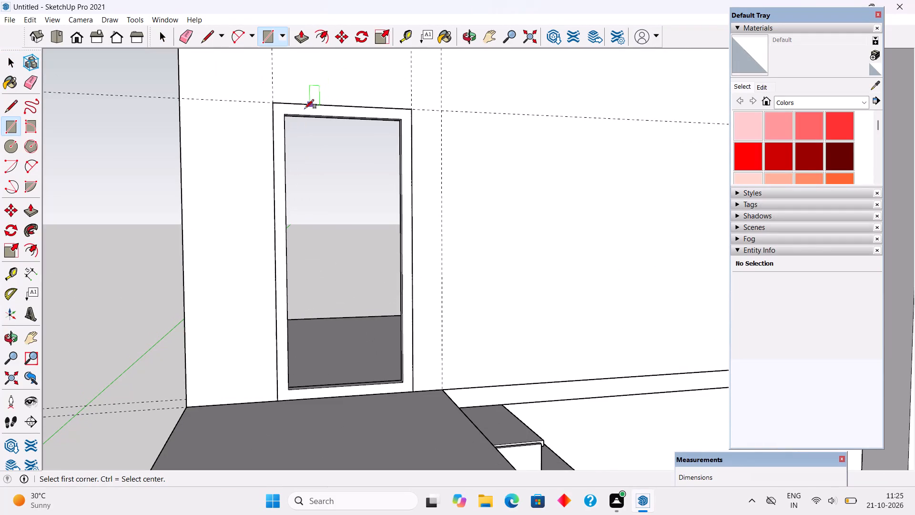
{"action": "left_click", "coordinate": [285, 113]}
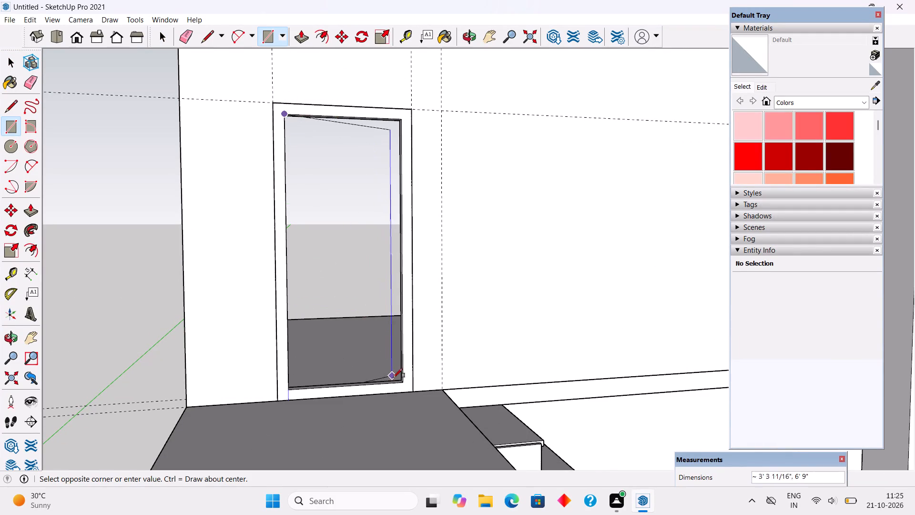
{"action": "left_click", "coordinate": [405, 381]}
Push/Pull the door panel face outward by 2".
{"action": "middle_click_drag", "start_coordinate": [386, 384], "coordinate": [202, 474]}
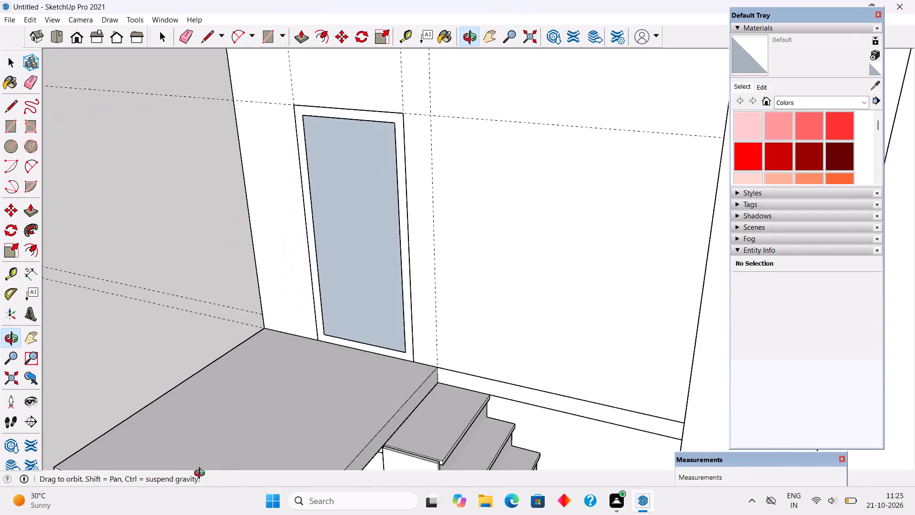
{"action": "middle_click_drag", "start_coordinate": [202, 474], "coordinate": [191, 474]}
{"action": "scroll", "coordinate": [283, 356], "scroll_direction": "up", "scroll_amount": 5}
{"action": "scroll", "coordinate": [338, 313], "scroll_direction": "up", "scroll_amount": 13}
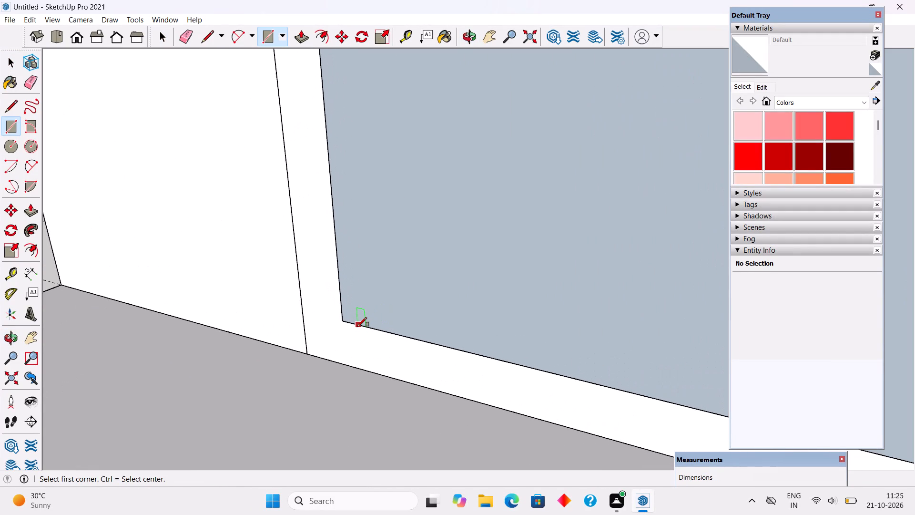
{"action": "scroll", "coordinate": [356, 326], "scroll_direction": "up", "scroll_amount": 1}
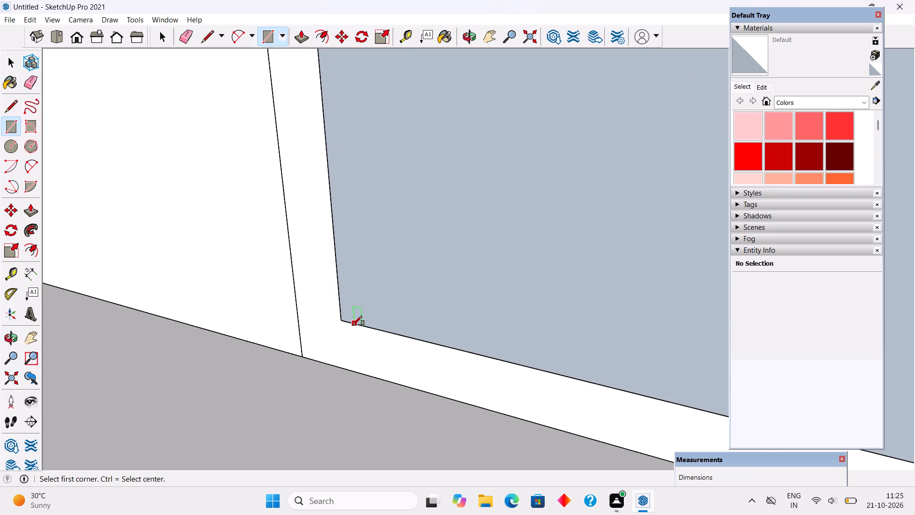
{"action": "key", "text": "space"}
{"action": "key", "text": "p"}
{"action": "left_click", "coordinate": [409, 276]}
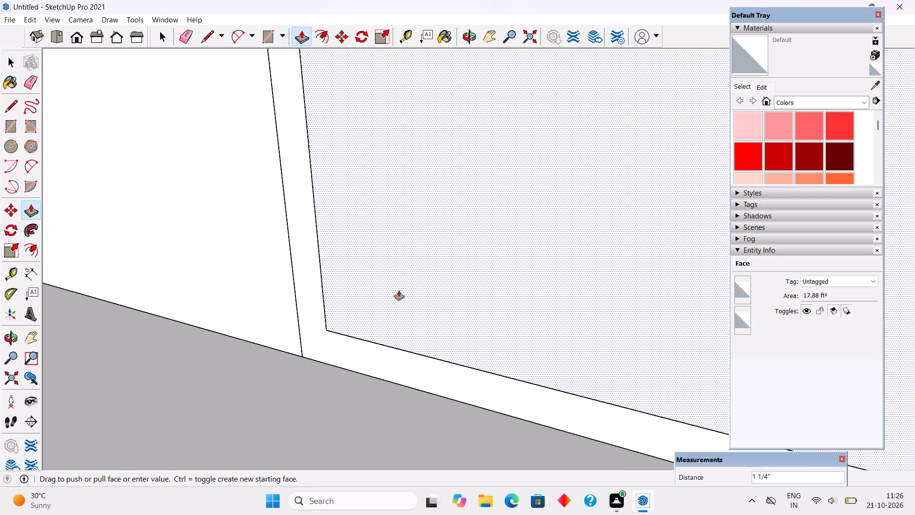
{"action": "type", "text": "2\""}
{"action": "key", "text": "Return"}
{"action": "key", "text": "space"}
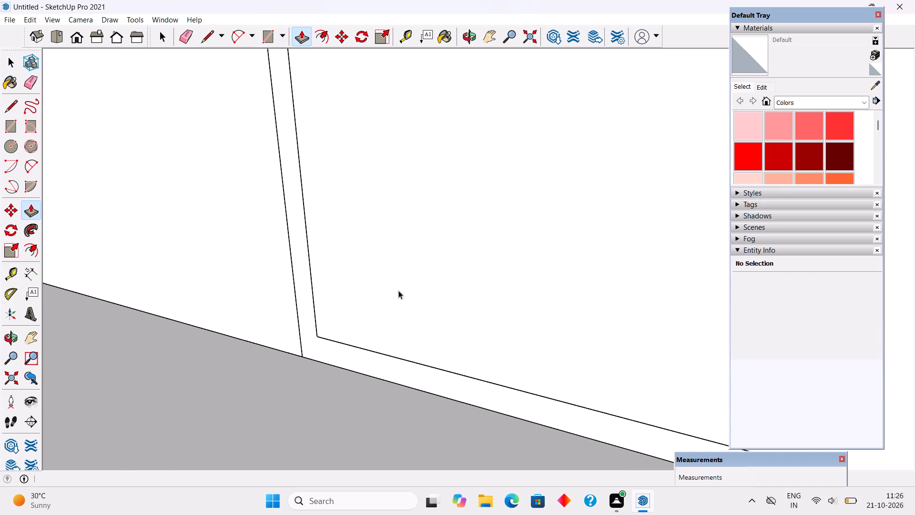
Select the whole door panel solid and make it a group.
{"action": "scroll", "coordinate": [398, 290], "scroll_direction": "down", "scroll_amount": 1}
{"action": "triple_click", "coordinate": [398, 290]}
{"action": "left_click", "coordinate": [398, 290]}
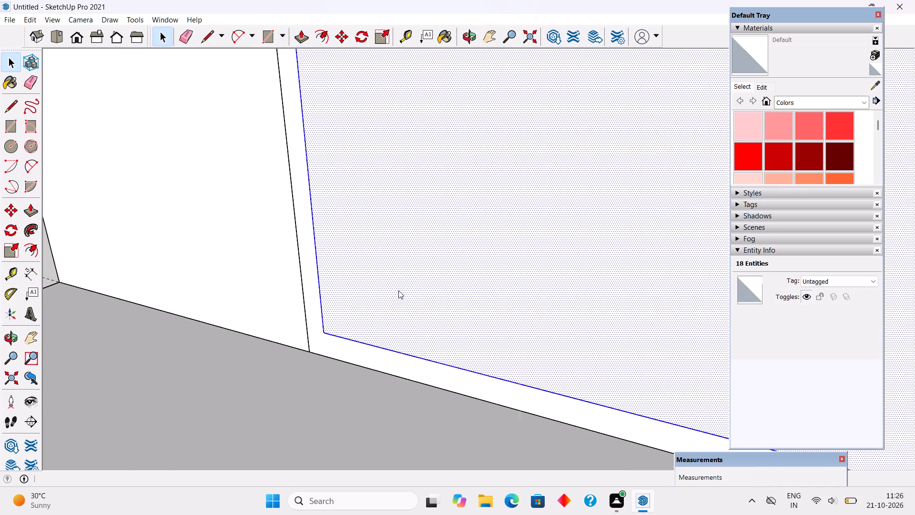
{"action": "right_click", "coordinate": [398, 290]}
{"action": "left_click", "coordinate": [424, 386]}
Move the door panel group back by its own thickness so its front sits flush with the frame.
{"action": "scroll", "coordinate": [424, 386], "scroll_direction": "down", "scroll_amount": 14}
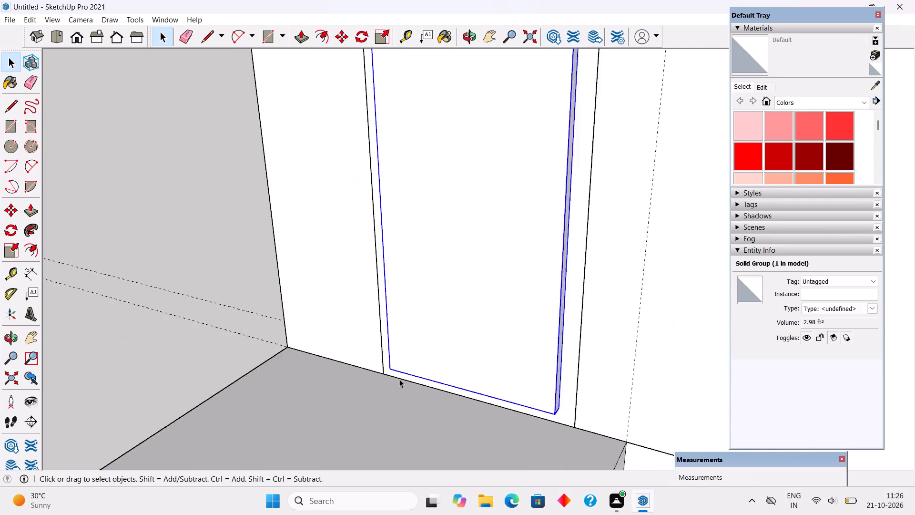
{"action": "scroll", "coordinate": [399, 379], "scroll_direction": "down", "scroll_amount": 2}
{"action": "middle_click_drag", "start_coordinate": [371, 383], "coordinate": [568, 361]}
{"action": "scroll", "coordinate": [584, 360], "scroll_direction": "up", "scroll_amount": 6}
{"action": "middle_click_drag", "start_coordinate": [396, 370], "coordinate": [448, 352]}
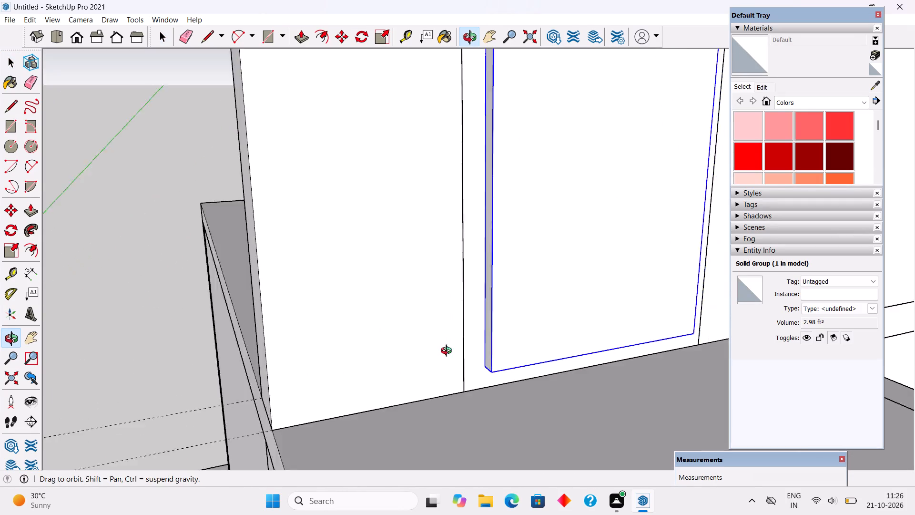
{"action": "middle_click_drag", "start_coordinate": [448, 352], "coordinate": [462, 347]}
{"action": "scroll", "coordinate": [494, 362], "scroll_direction": "up", "scroll_amount": 8}
{"action": "key", "text": "m"}
{"action": "left_click", "coordinate": [511, 373]}
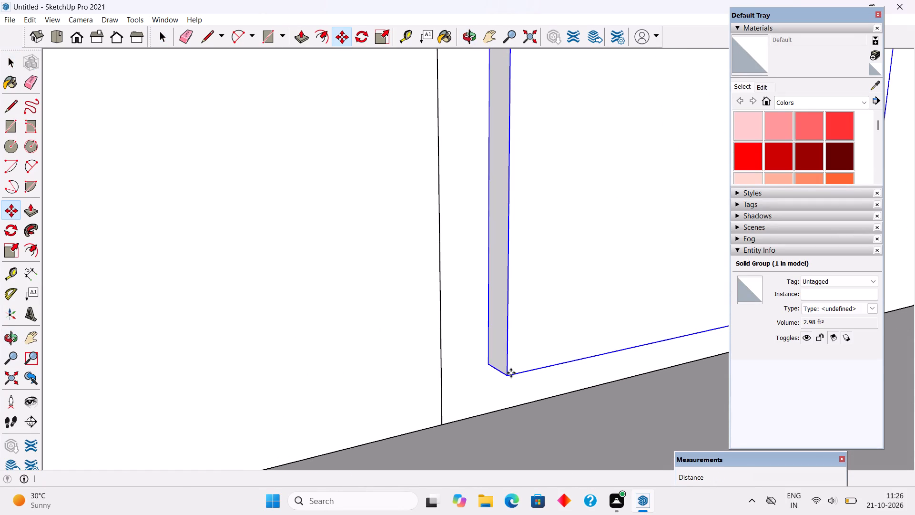
{"action": "left_click", "coordinate": [492, 370]}
Move the door panel group 1" further into the frame to recess it, and deselect it.
{"action": "middle_click_drag", "start_coordinate": [541, 284], "coordinate": [464, 339]}
{"action": "scroll", "coordinate": [375, 411], "scroll_direction": "up", "scroll_amount": 7}
{"action": "scroll", "coordinate": [441, 404], "scroll_direction": "up", "scroll_amount": 5}
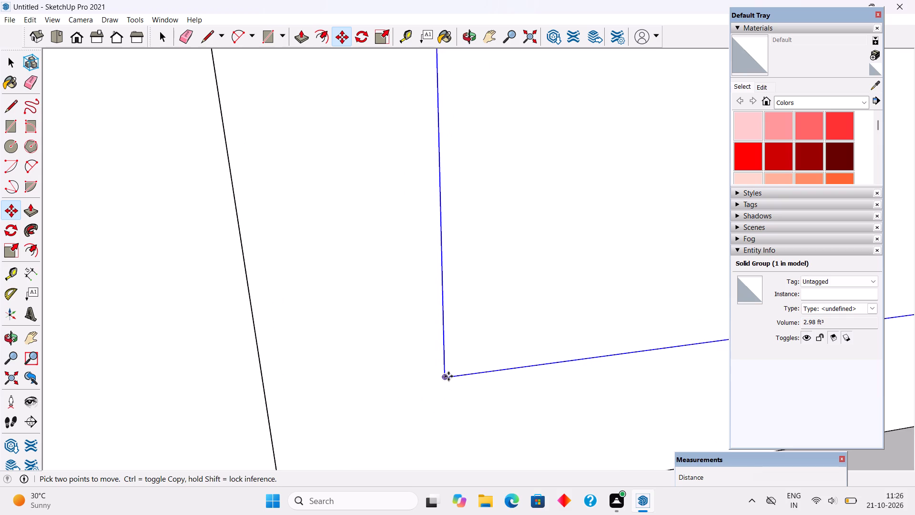
{"action": "left_click", "coordinate": [448, 376]}
{"action": "middle_click_drag", "start_coordinate": [470, 389], "coordinate": [151, 443]}
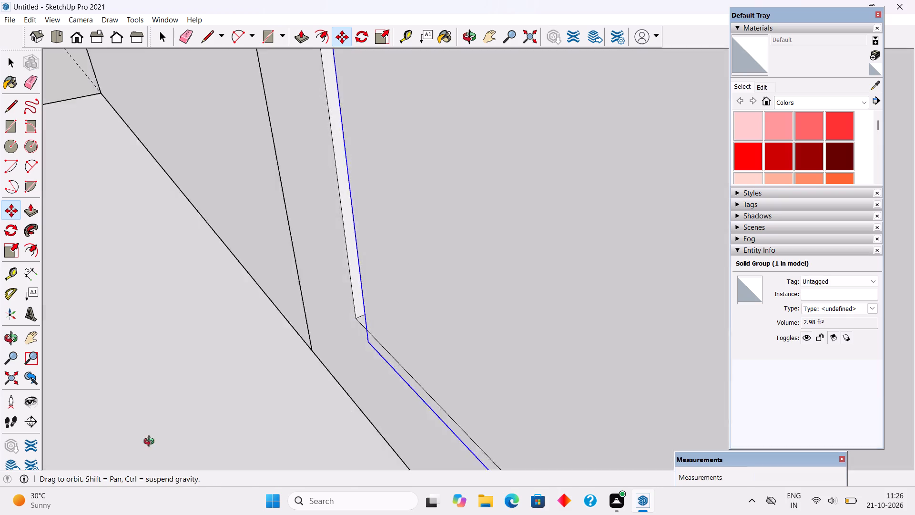
{"action": "middle_click_drag", "start_coordinate": [151, 443], "coordinate": [149, 442]}
{"action": "type", "text": "1\""}
{"action": "key", "text": "Return"}
{"action": "key", "text": "space"}
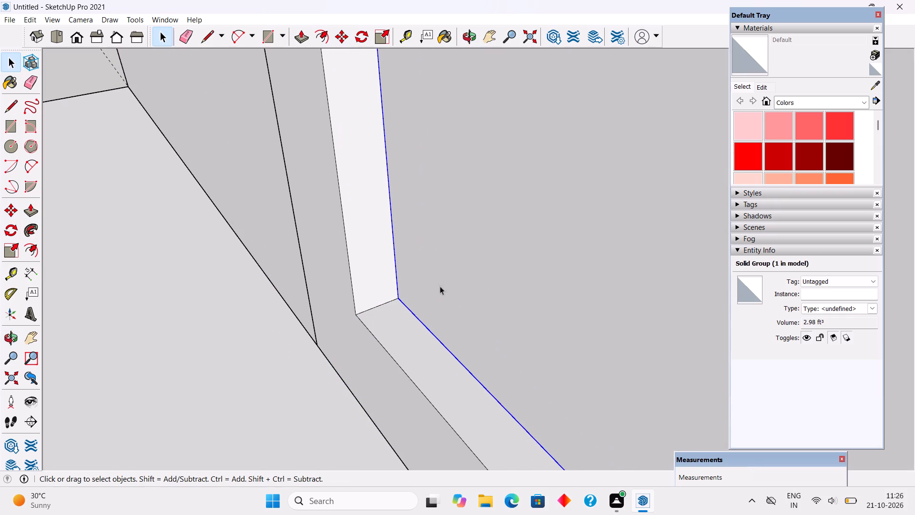
{"action": "scroll", "coordinate": [448, 280], "scroll_direction": "down", "scroll_amount": 19}
{"action": "left_click", "coordinate": [176, 164]}
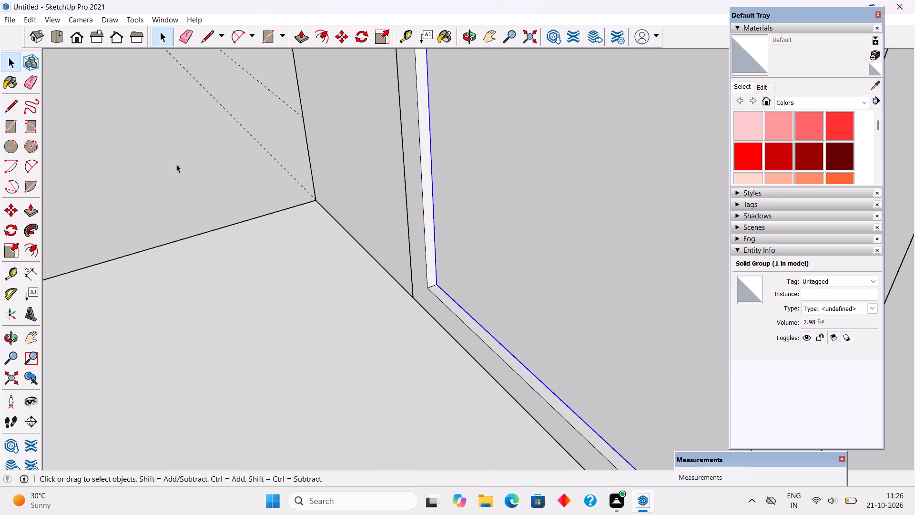
Inspect the finished upper-floor door together with the landing, staircase and door below.
{"action": "scroll", "coordinate": [176, 164], "scroll_direction": "down", "scroll_amount": 6}
{"action": "scroll", "coordinate": [218, 252], "scroll_direction": "down", "scroll_amount": 6}
{"action": "scroll", "coordinate": [223, 286], "scroll_direction": "up", "scroll_amount": 1}
{"action": "scroll", "coordinate": [217, 318], "scroll_direction": "down", "scroll_amount": 4}
{"action": "middle_click_drag", "start_coordinate": [253, 350], "coordinate": [402, 288]}
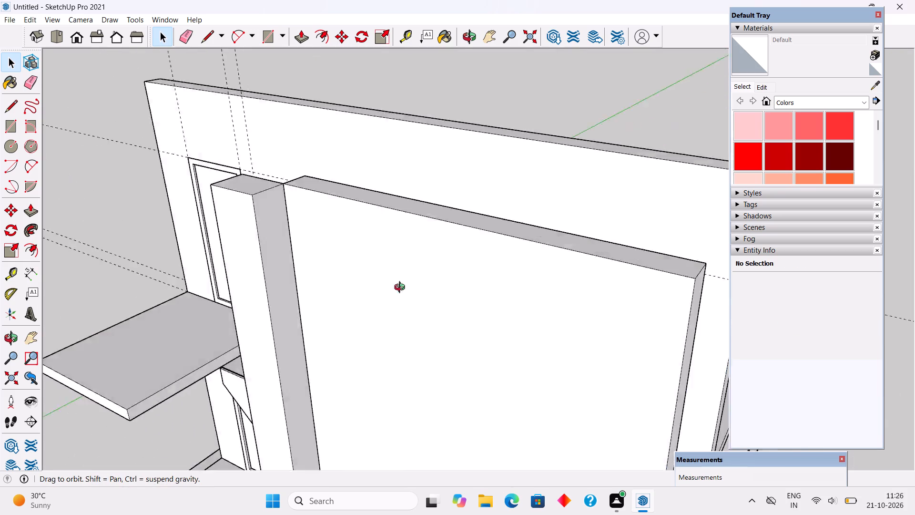
{"action": "middle_click_drag", "start_coordinate": [402, 288], "coordinate": [487, 237]}
{"action": "scroll", "coordinate": [382, 291], "scroll_direction": "down", "scroll_amount": 3}
{"action": "middle_click_drag", "start_coordinate": [360, 306], "coordinate": [457, 286]}
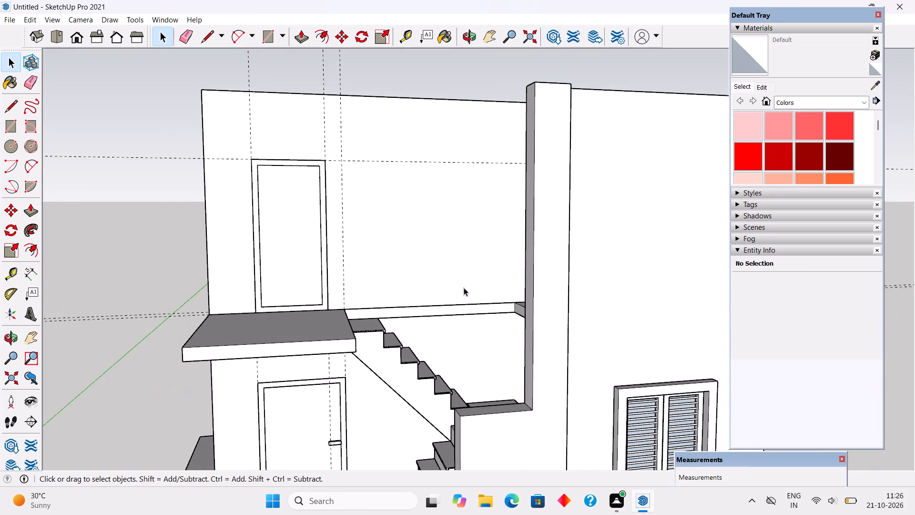
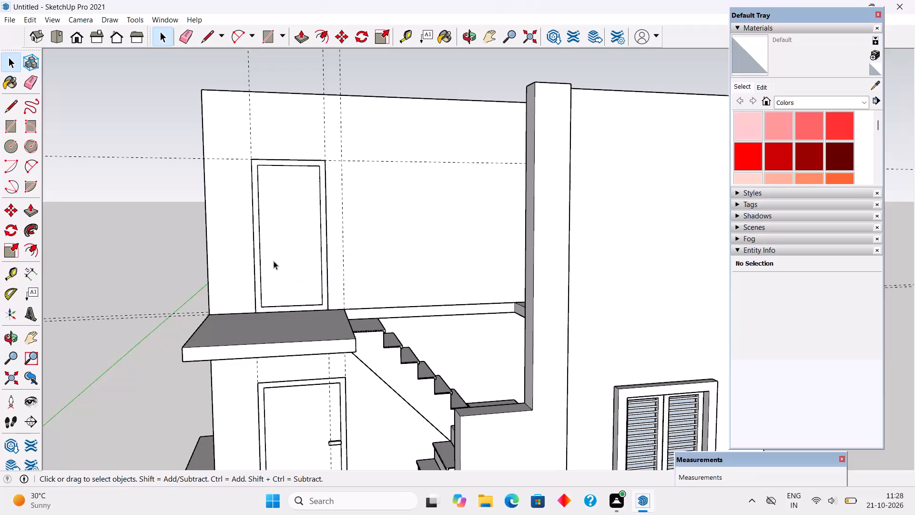
Draw a handle rectangle about 6 1/16" by 1 7/16" on the upper-floor door panel, against the frame's stair-side inner edge.
{"action": "scroll", "coordinate": [259, 262], "scroll_direction": "up", "scroll_amount": 5}
{"action": "scroll", "coordinate": [278, 274], "scroll_direction": "down", "scroll_amount": 4}
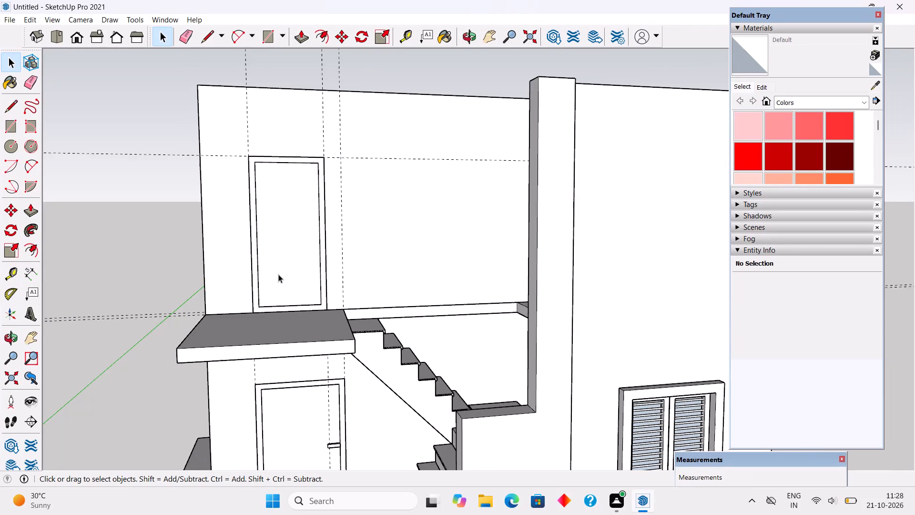
{"action": "scroll", "coordinate": [281, 277], "scroll_direction": "up", "scroll_amount": 4}
{"action": "double_click", "coordinate": [289, 269]}
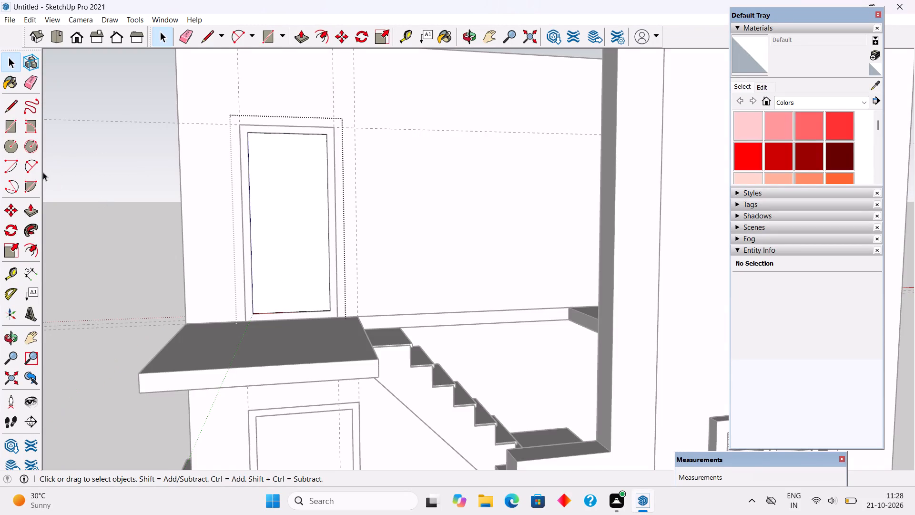
{"action": "left_click", "coordinate": [43, 172]}
{"action": "scroll", "coordinate": [257, 238], "scroll_direction": "up", "scroll_amount": 4}
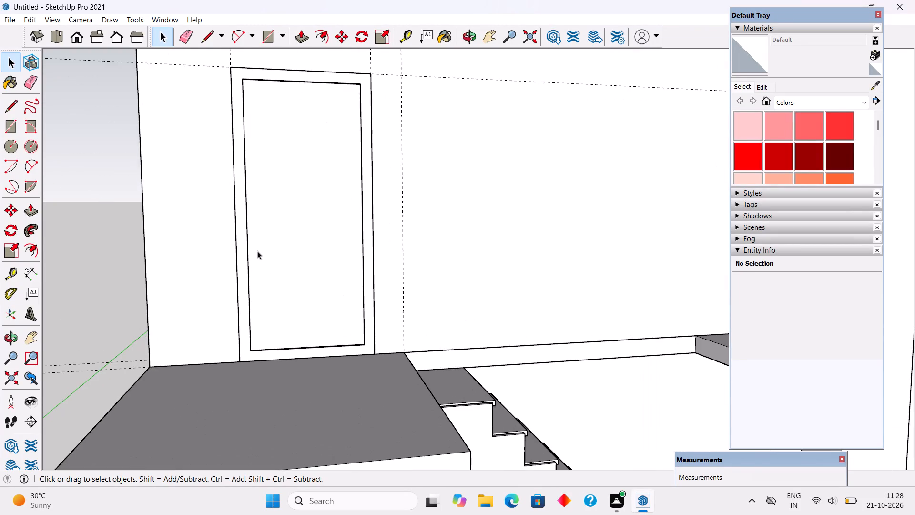
{"action": "middle_click_drag", "start_coordinate": [272, 257], "coordinate": [387, 281]}
{"action": "scroll", "coordinate": [387, 281], "scroll_direction": "up", "scroll_amount": 1}
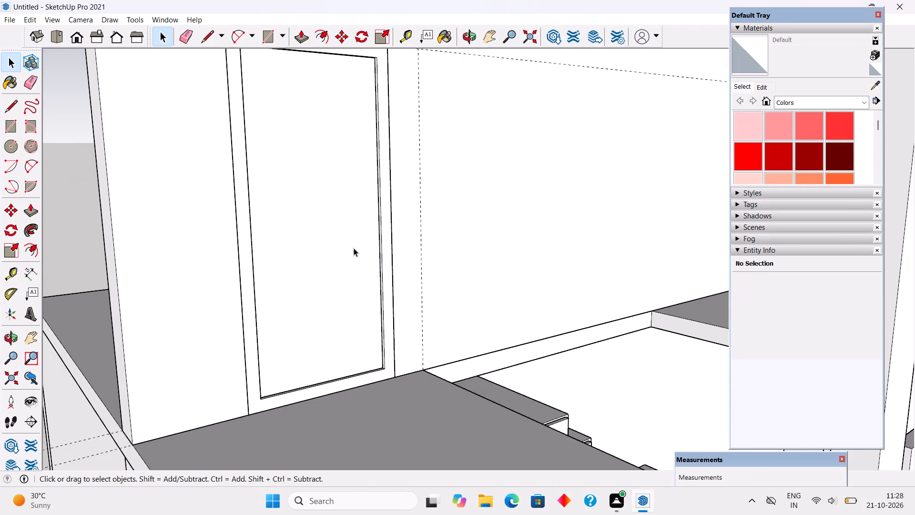
{"action": "scroll", "coordinate": [354, 248], "scroll_direction": "up", "scroll_amount": 4}
{"action": "key", "text": "r"}
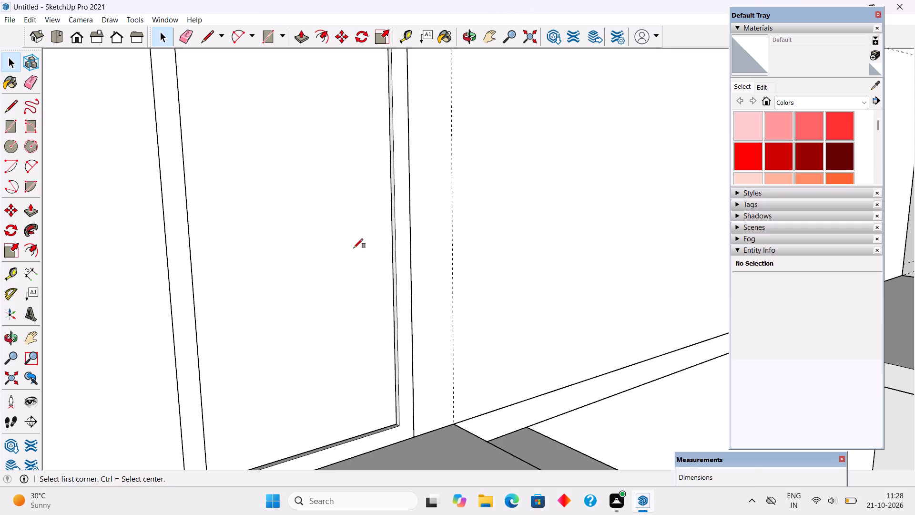
{"action": "scroll", "coordinate": [350, 239], "scroll_direction": "down", "scroll_amount": 7}
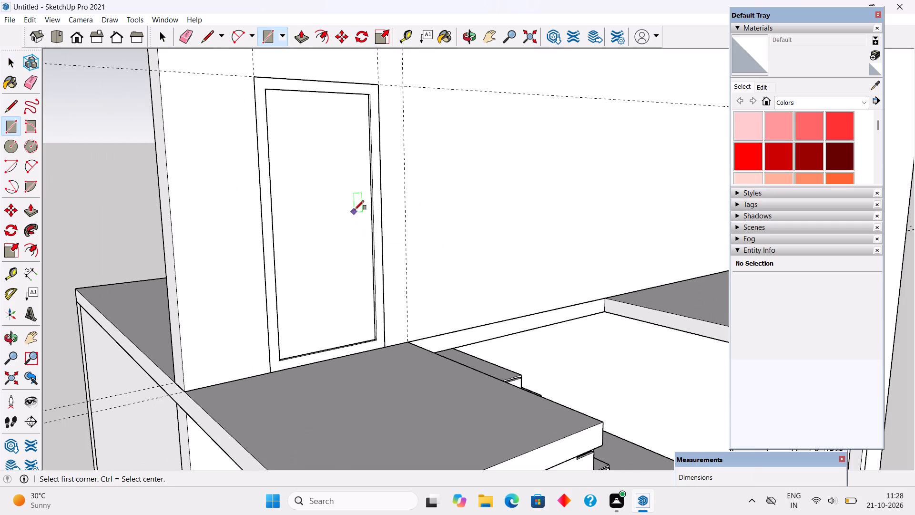
{"action": "scroll", "coordinate": [365, 196], "scroll_direction": "up", "scroll_amount": 5}
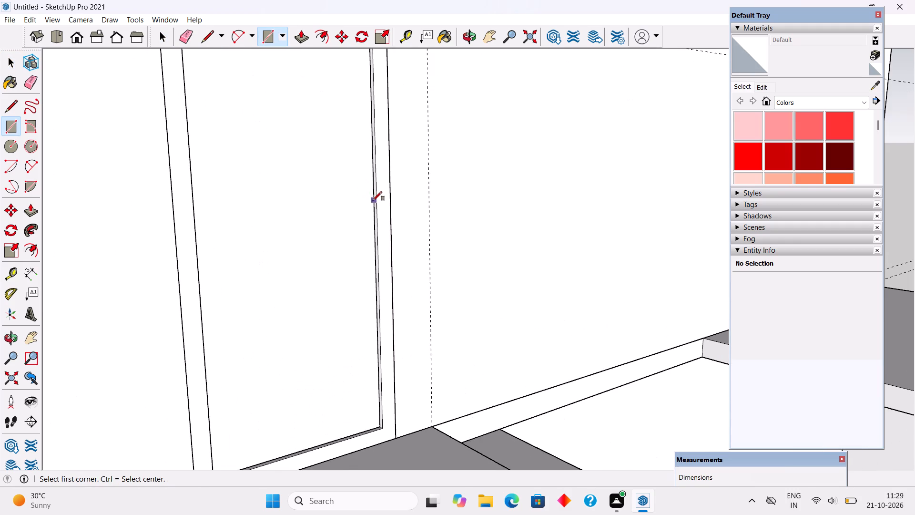
{"action": "scroll", "coordinate": [372, 191], "scroll_direction": "up", "scroll_amount": 3}
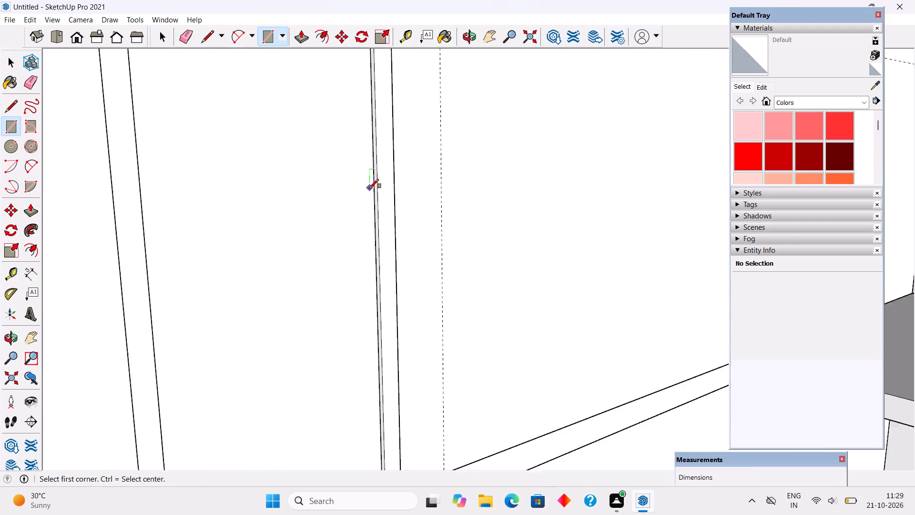
{"action": "scroll", "coordinate": [369, 188], "scroll_direction": "up", "scroll_amount": 2}
{"action": "left_click", "coordinate": [376, 182]}
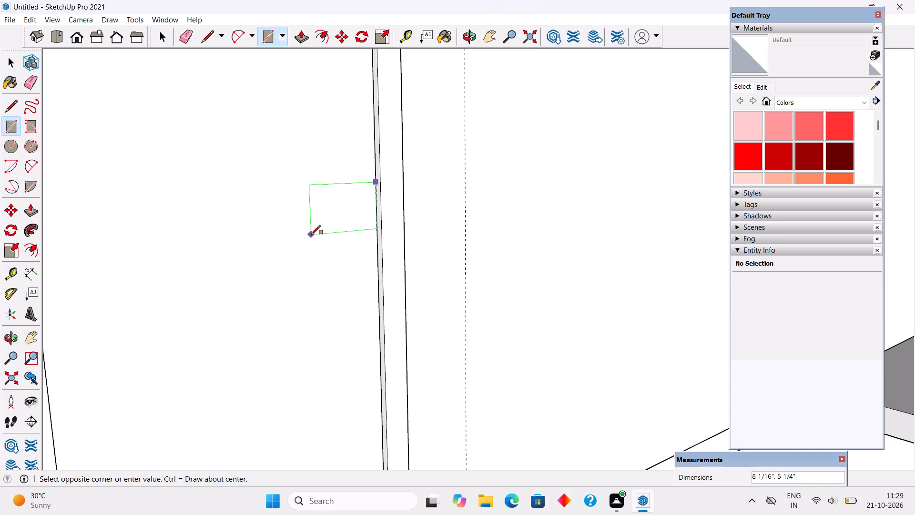
{"action": "scroll", "coordinate": [361, 232], "scroll_direction": "up", "scroll_amount": 1}
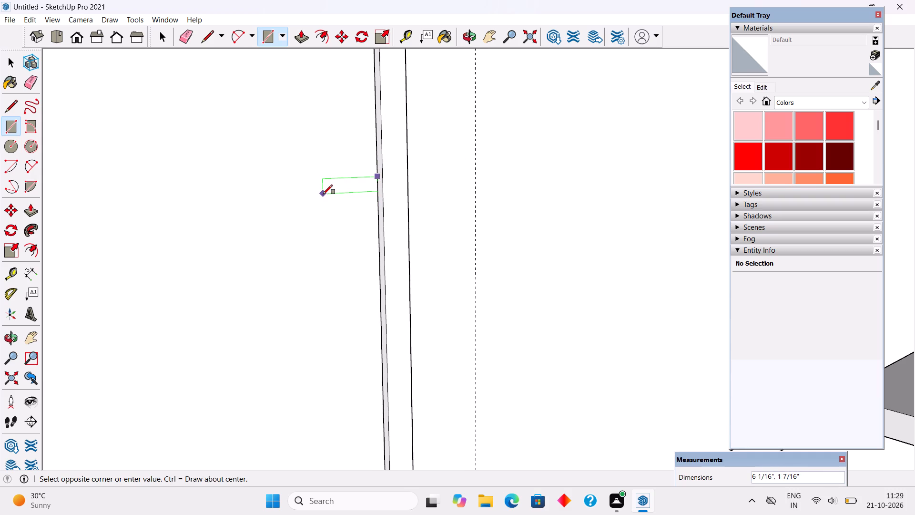
{"action": "left_click", "coordinate": [323, 194]}
Extrude the handle rectangle outward to the front face of the door frame.
{"action": "key", "text": "p"}
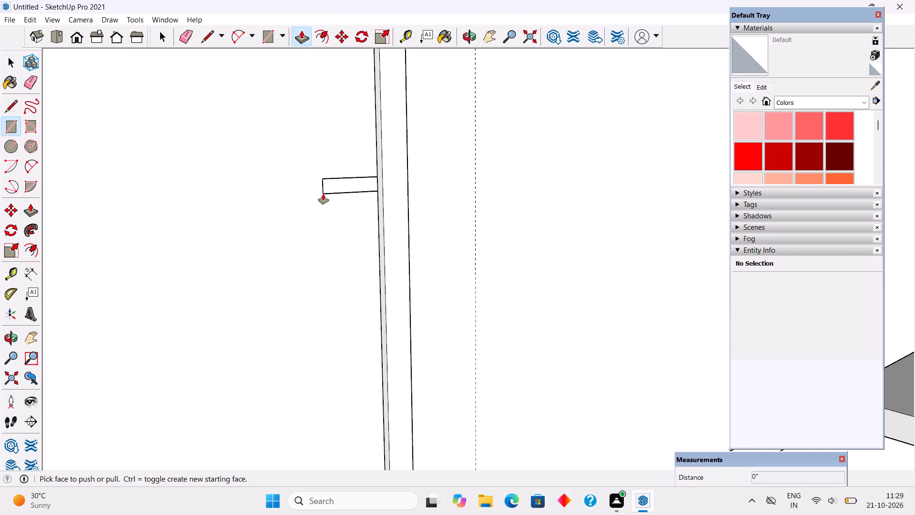
{"action": "left_click", "coordinate": [330, 189]}
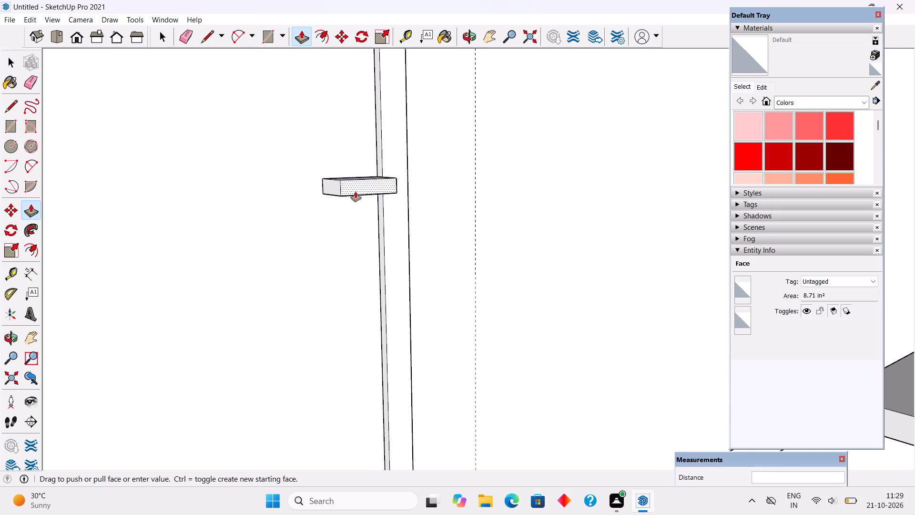
{"action": "left_click", "coordinate": [382, 225]}
Select the whole door handle solid, make it a group, and deselect it.
{"action": "key", "text": "space"}
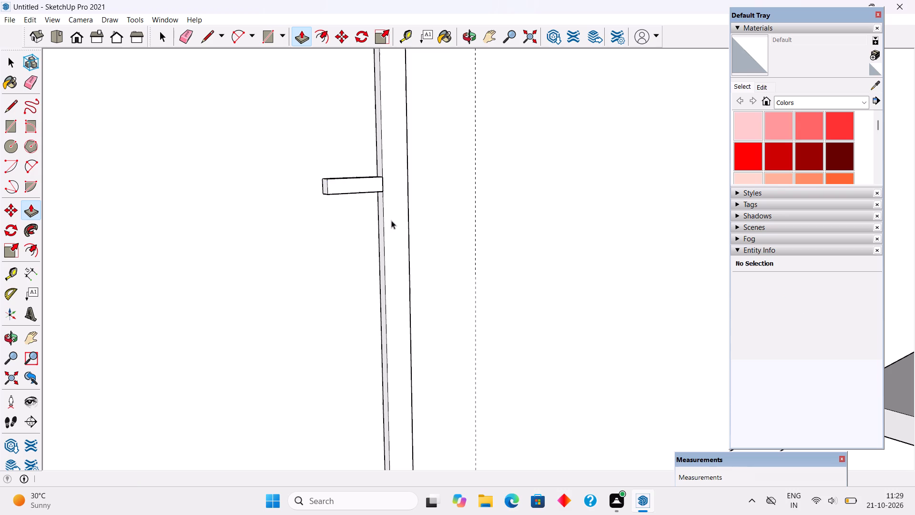
{"action": "triple_click", "coordinate": [365, 186]}
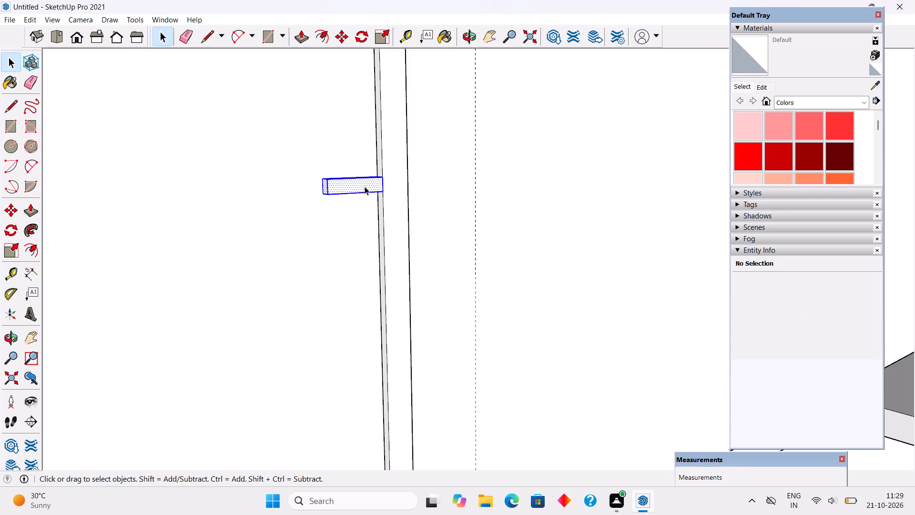
{"action": "right_click", "coordinate": [365, 186]}
{"action": "left_click", "coordinate": [401, 288]}
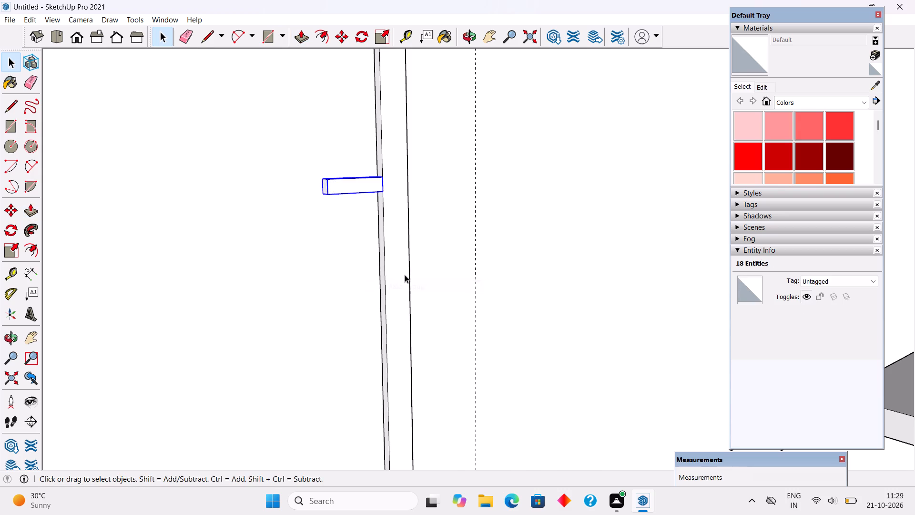
{"action": "scroll", "coordinate": [405, 275], "scroll_direction": "down", "scroll_amount": 20}
{"action": "left_click", "coordinate": [248, 151]}
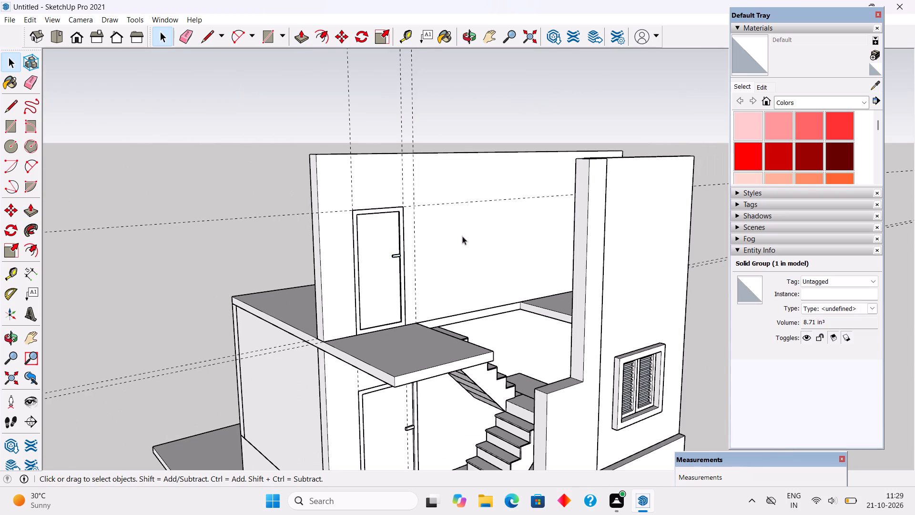
Examine the house from the front and the open side, checking the doors, staircase, window and upper floor slab.
{"action": "middle_click_drag", "start_coordinate": [443, 247], "coordinate": [295, 230]}
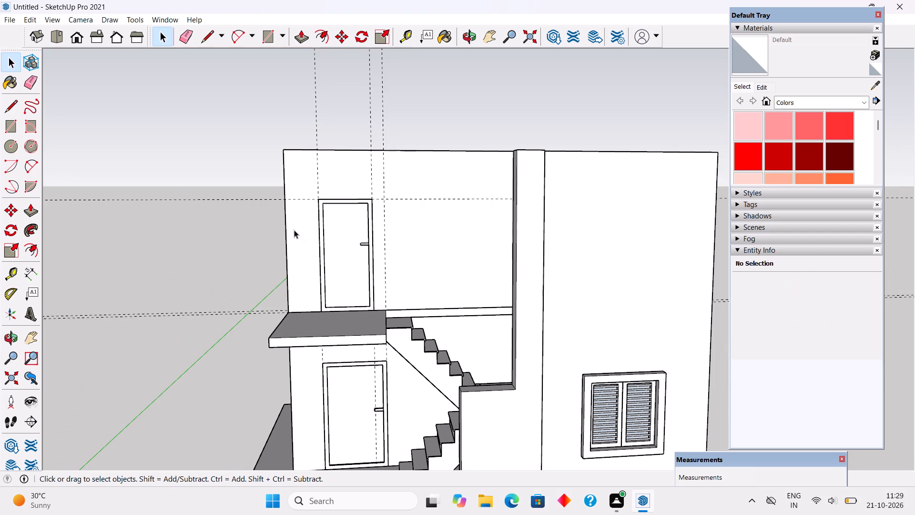
{"action": "scroll", "coordinate": [334, 204], "scroll_direction": "down", "scroll_amount": 5}
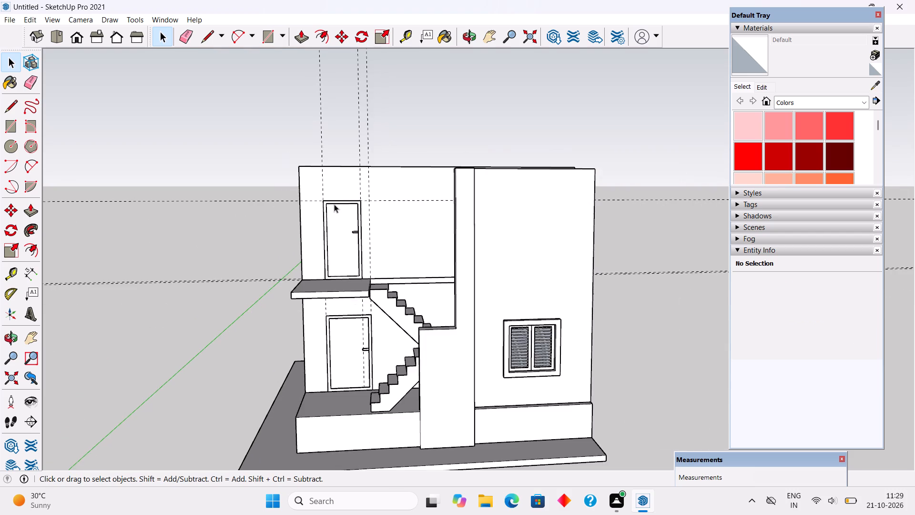
{"action": "scroll", "coordinate": [334, 204], "scroll_direction": "down", "scroll_amount": 4}
{"action": "middle_click_drag", "start_coordinate": [473, 271], "coordinate": [236, 258]}
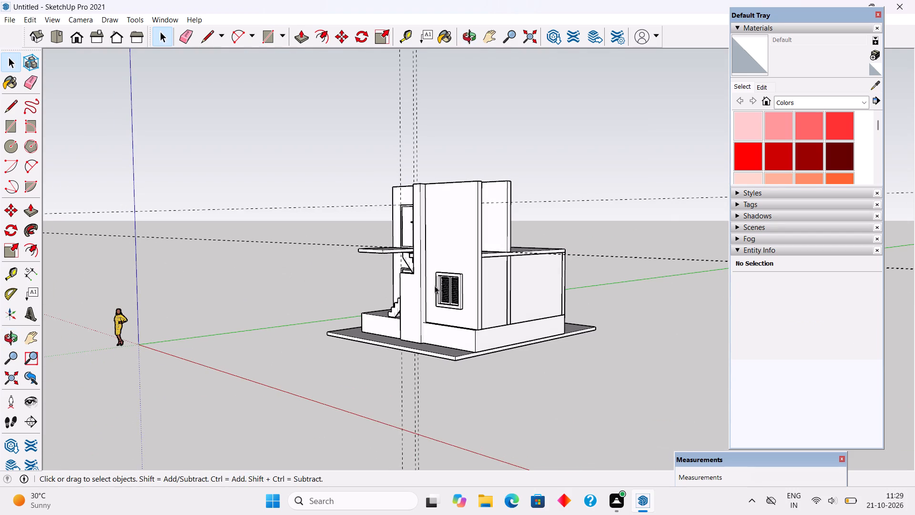
{"action": "middle_click_drag", "start_coordinate": [438, 295], "coordinate": [433, 316]}
{"action": "scroll", "coordinate": [471, 262], "scroll_direction": "up", "scroll_amount": 3}
{"action": "middle_click_drag", "start_coordinate": [507, 238], "coordinate": [494, 300]}
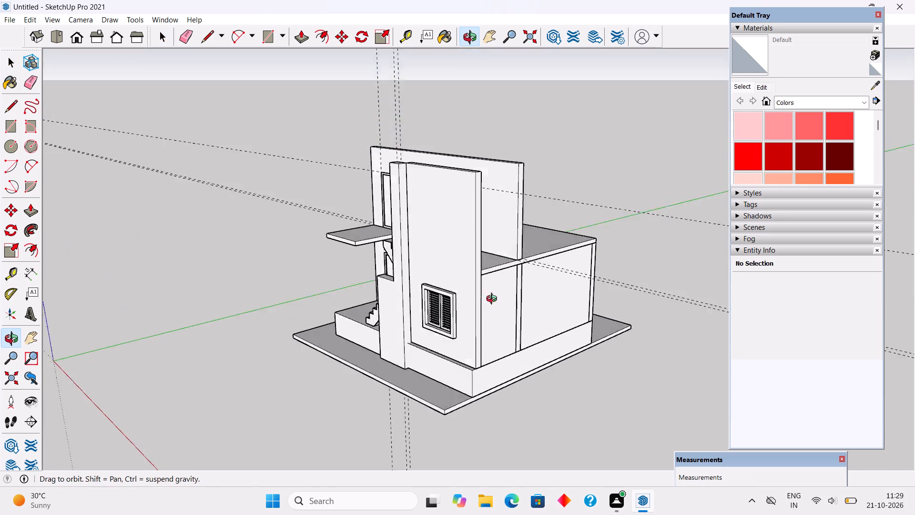
{"action": "middle_click_drag", "start_coordinate": [494, 300], "coordinate": [461, 343]}
{"action": "scroll", "coordinate": [447, 336], "scroll_direction": "up", "scroll_amount": 1}
{"action": "scroll", "coordinate": [506, 313], "scroll_direction": "up", "scroll_amount": 5}
{"action": "left_click", "coordinate": [508, 313]}
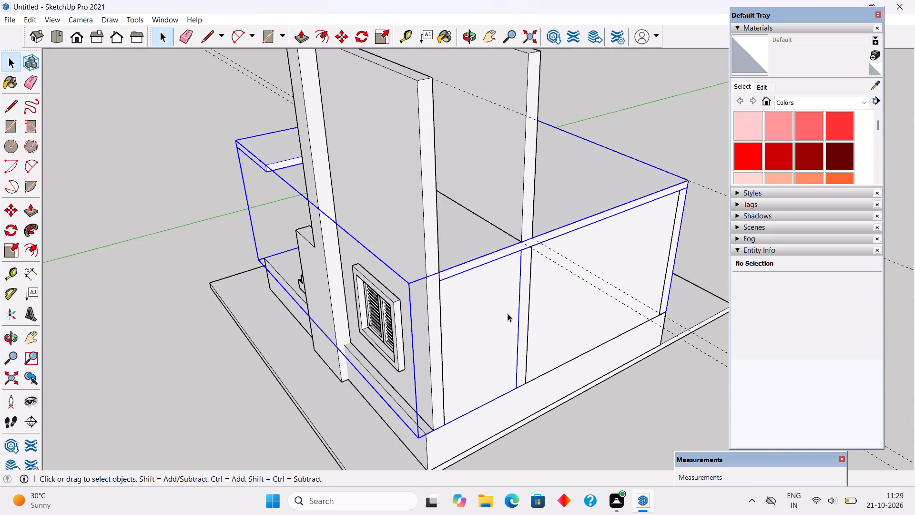
{"action": "left_click", "coordinate": [627, 92]}
Place a guide 9" in from the upper floor slab's outer edge, on the side opposite the louvred window wall.
{"action": "middle_click_drag", "start_coordinate": [513, 152], "coordinate": [404, 219]}
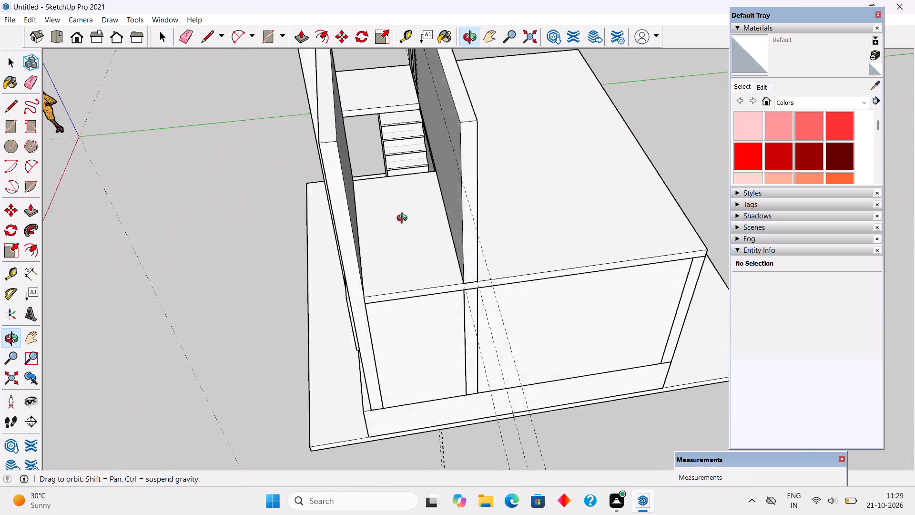
{"action": "middle_click_drag", "start_coordinate": [404, 219], "coordinate": [333, 212]}
{"action": "scroll", "coordinate": [333, 212], "scroll_direction": "down", "scroll_amount": 7}
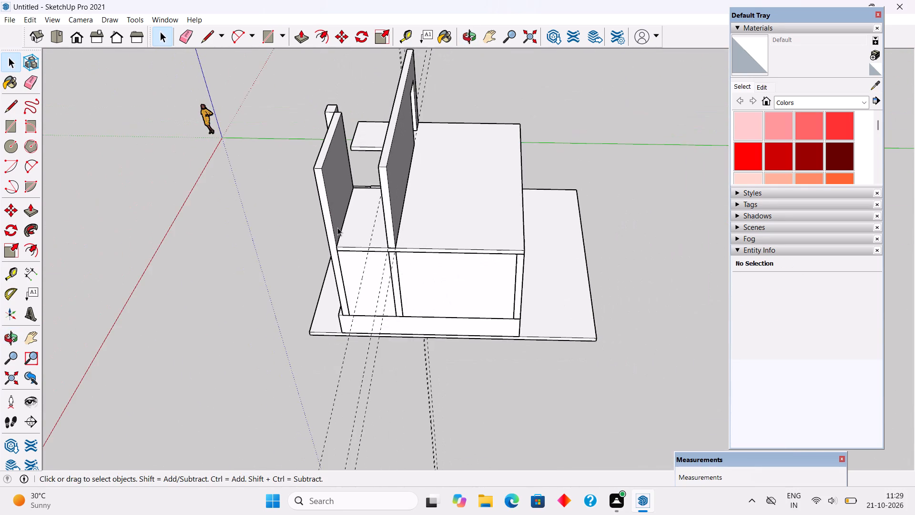
{"action": "scroll", "coordinate": [337, 231], "scroll_direction": "down", "scroll_amount": 3}
{"action": "scroll", "coordinate": [419, 211], "scroll_direction": "up", "scroll_amount": 3}
{"action": "scroll", "coordinate": [487, 175], "scroll_direction": "up", "scroll_amount": 5}
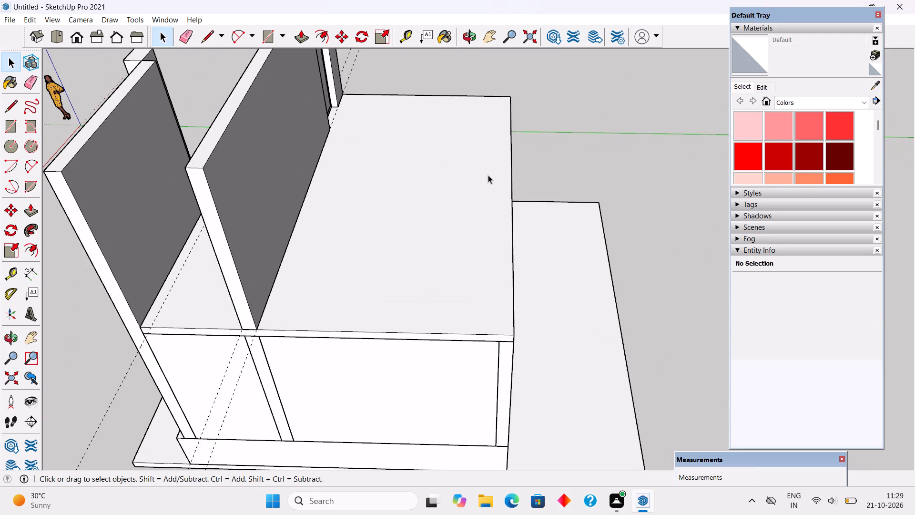
{"action": "key", "text": "t"}
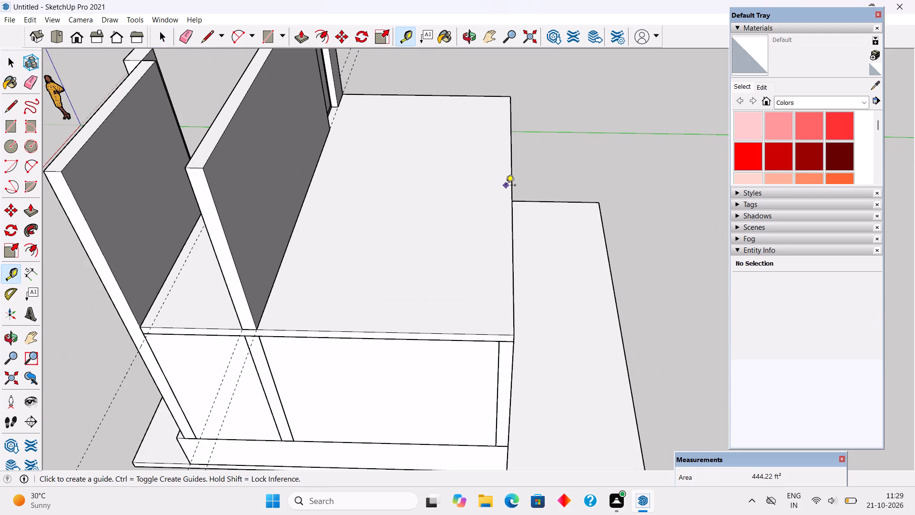
{"action": "left_click", "coordinate": [512, 228]}
{"action": "type", "text": "9\""}
{"action": "key", "text": "Return"}
Draw a wall footprint about 24' 9 5/16" by 9" between the new guide and the slab's outer edge.
{"action": "key", "text": "r"}
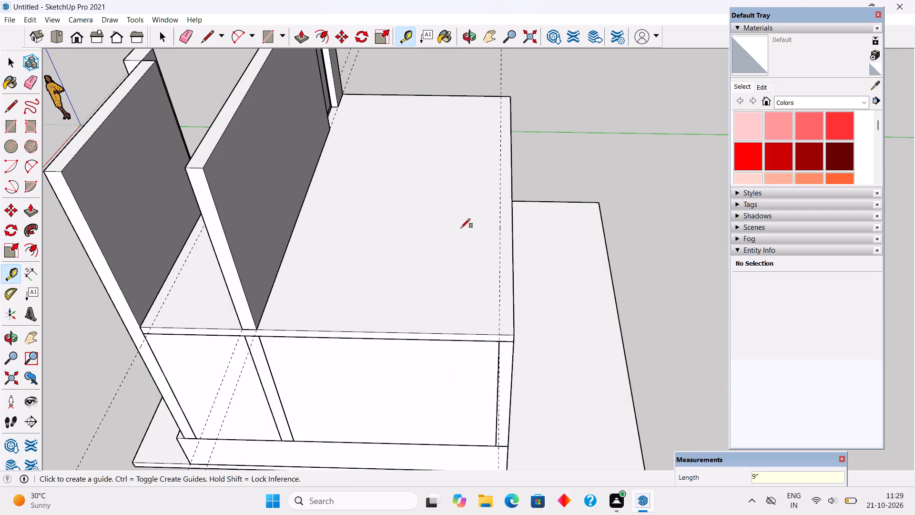
{"action": "left_click", "coordinate": [503, 100]}
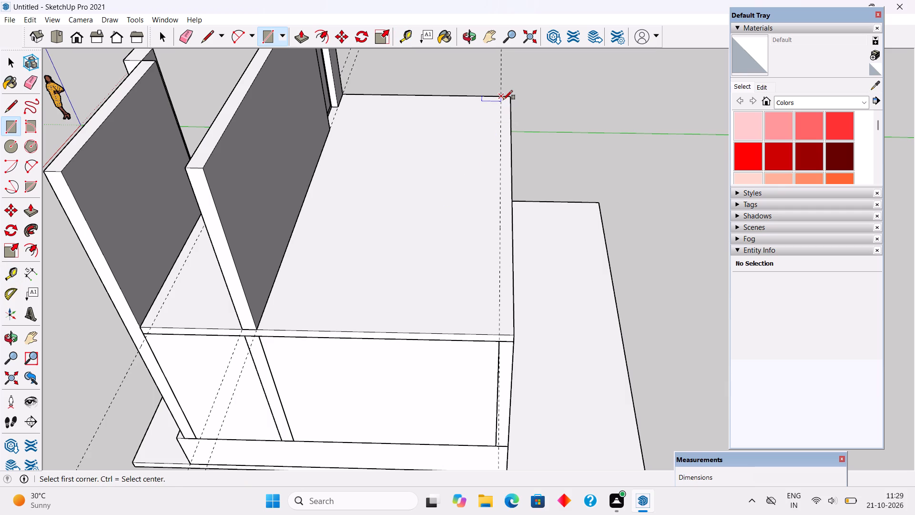
{"action": "left_click", "coordinate": [516, 333]}
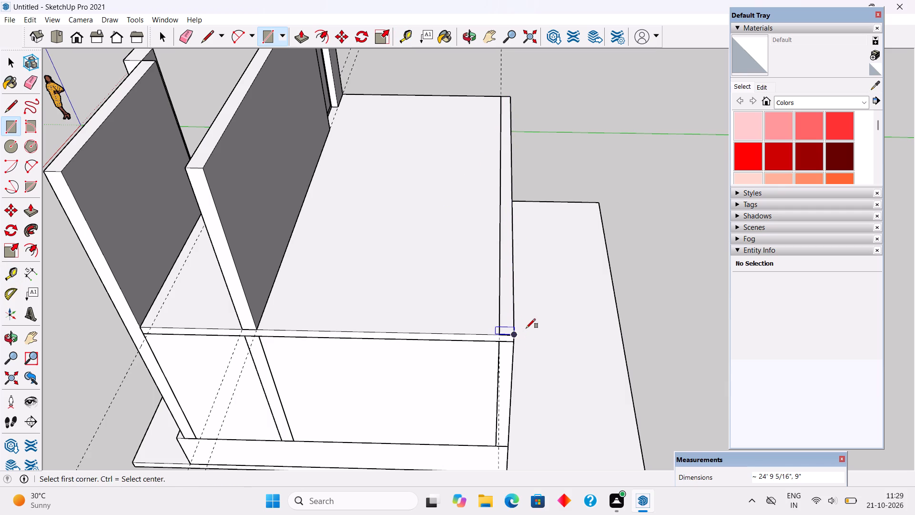
Extrude the wall footprint up 10' to match the height of the existing upper-floor wall.
{"action": "key", "text": "p"}
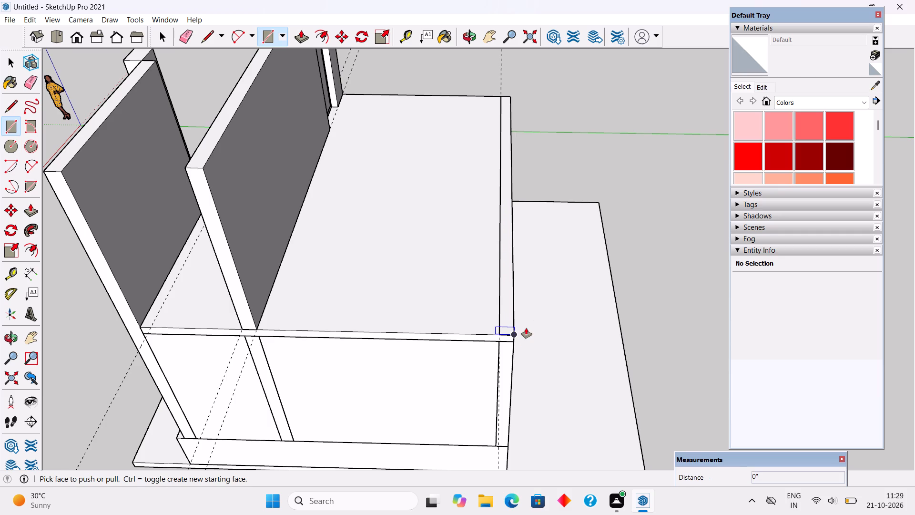
{"action": "left_click", "coordinate": [508, 329]}
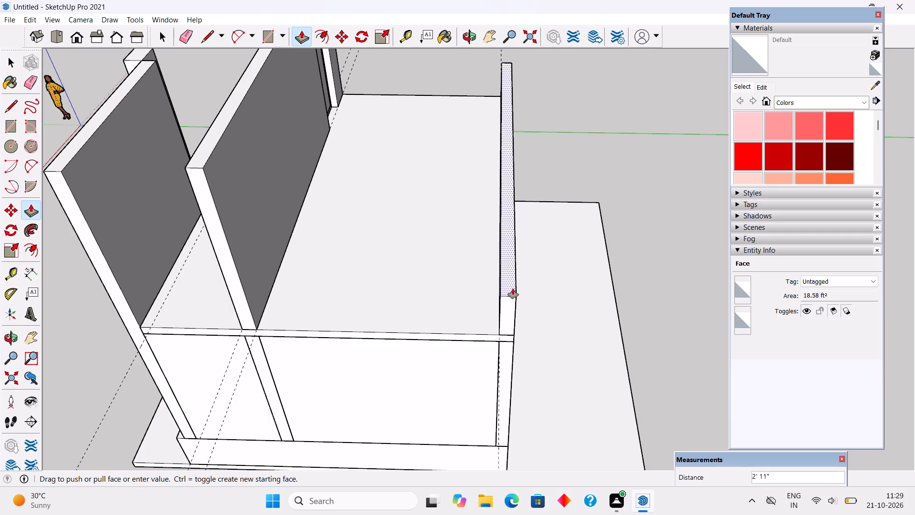
{"action": "left_click", "coordinate": [207, 162]}
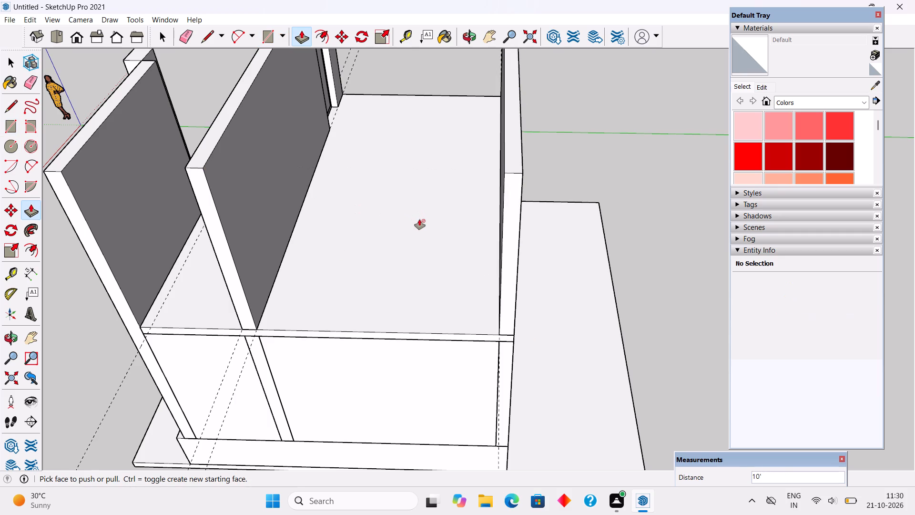
Select the whole new upper-floor wall solid, make it a group, and deselect it.
{"action": "key", "text": "space"}
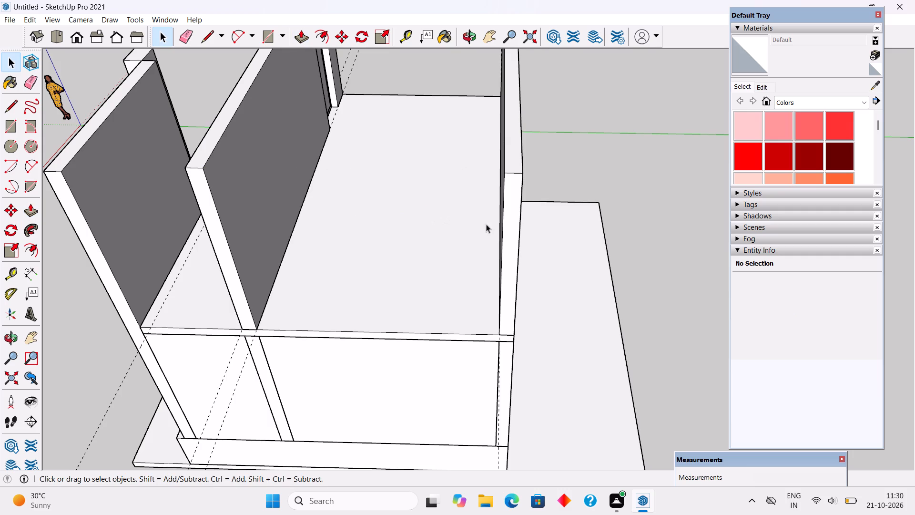
{"action": "triple_click", "coordinate": [509, 245]}
{"action": "right_click", "coordinate": [510, 245]}
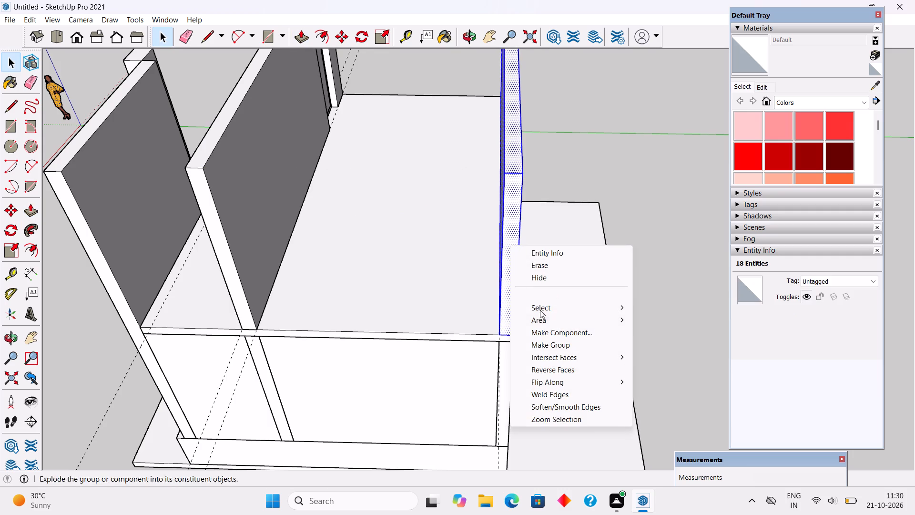
{"action": "left_click", "coordinate": [548, 344]}
{"action": "left_click", "coordinate": [555, 168]}
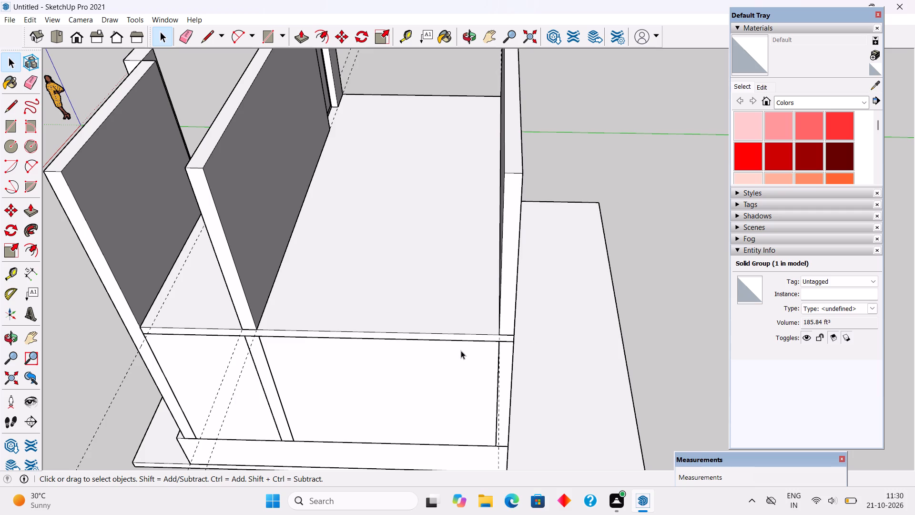
Draw a 12' 6" by 9" wall footprint between the two long upper-floor walls, along the slab edge farthest from the landing, using a 9" guide.
{"action": "key", "text": "t"}
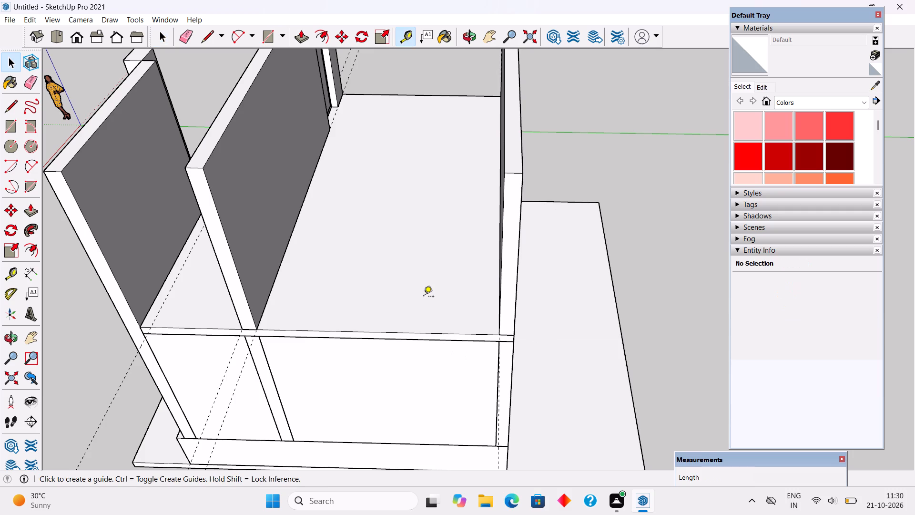
{"action": "left_click", "coordinate": [447, 337]}
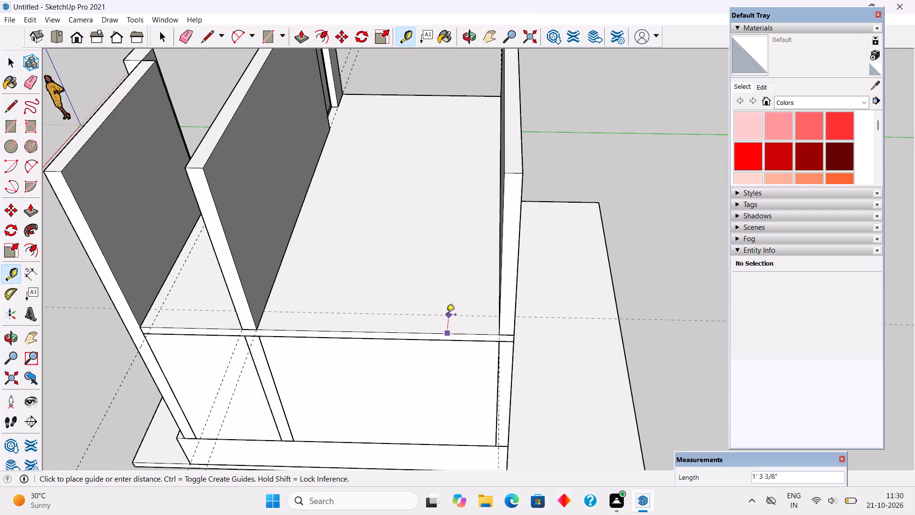
{"action": "type", "text": "9\""}
{"action": "key", "text": "Return"}
{"action": "key", "text": "r"}
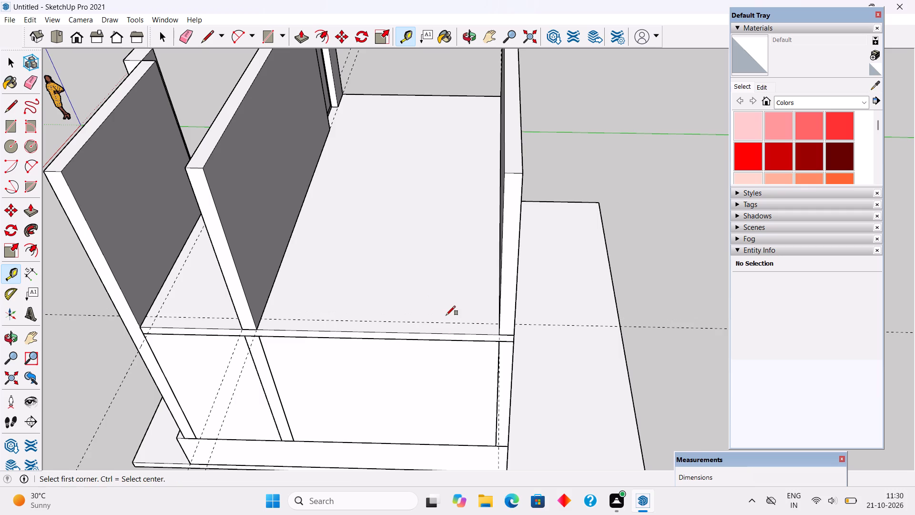
{"action": "left_click", "coordinate": [265, 316]}
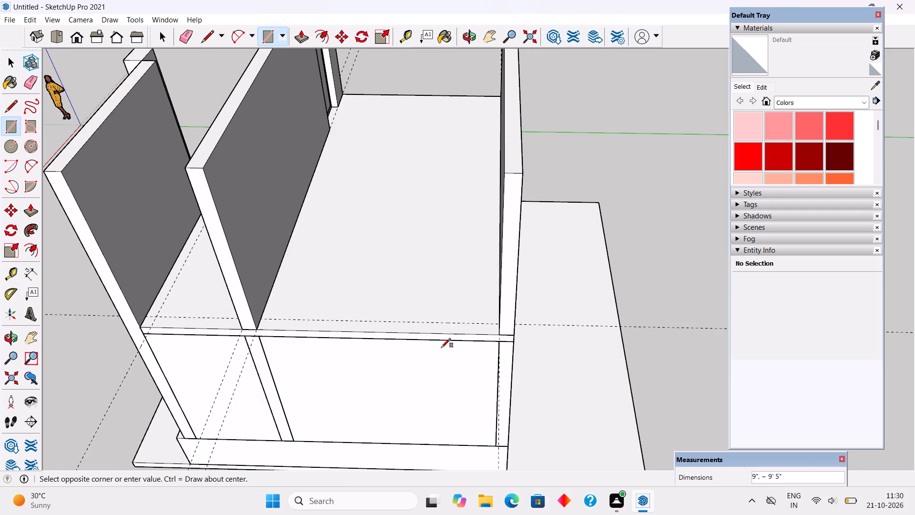
{"action": "left_click", "coordinate": [498, 333]}
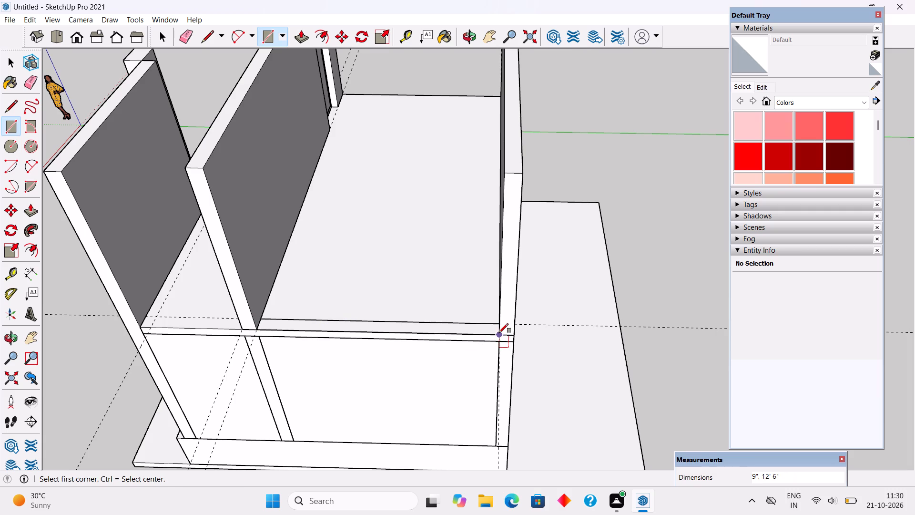
Extrude the new end-wall footprint up 10' to match the height of the adjoining upper-floor walls.
{"action": "key", "text": "p"}
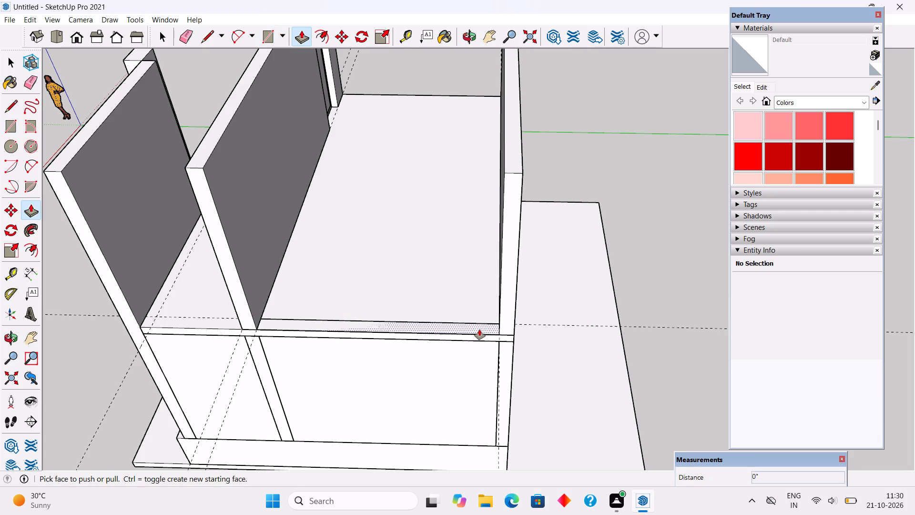
{"action": "left_click", "coordinate": [479, 330]}
{"action": "left_click", "coordinate": [511, 171]}
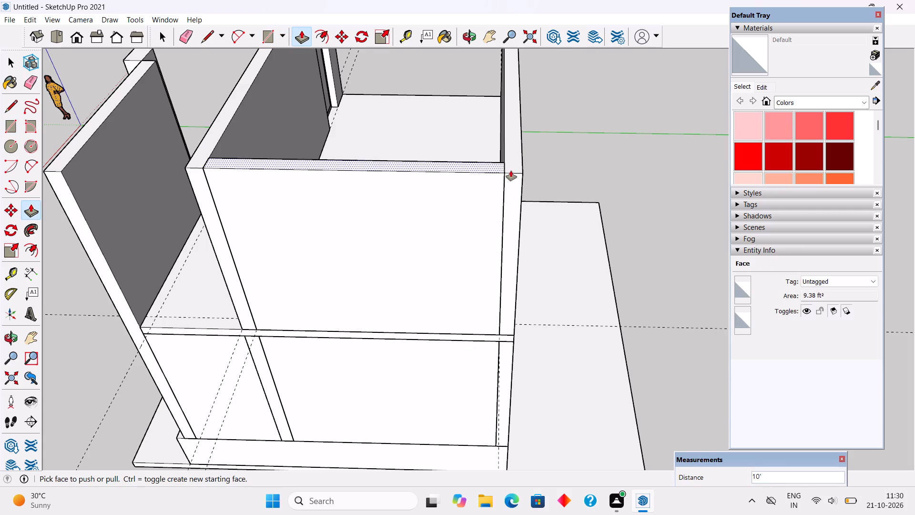
Select the whole new end wall, make it a group, and deselect it.
{"action": "key", "text": "space"}
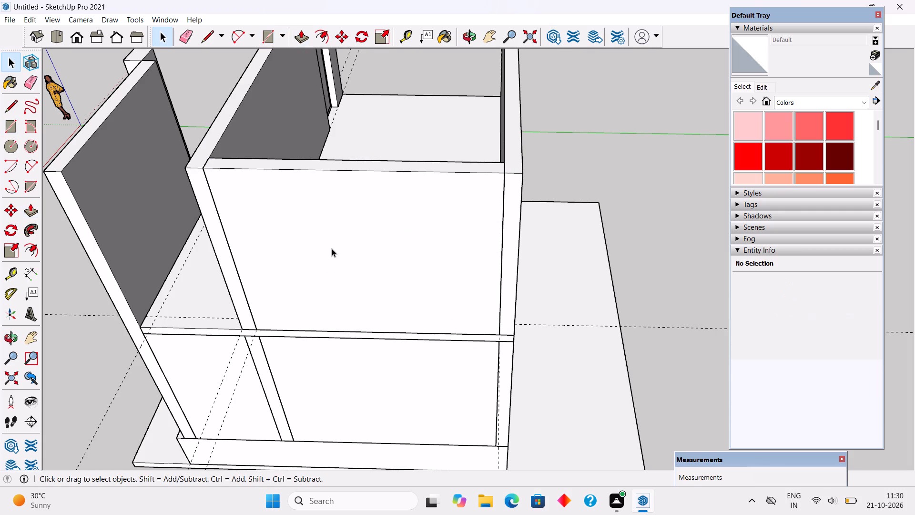
{"action": "triple_click", "coordinate": [332, 248]}
{"action": "right_click", "coordinate": [332, 248]}
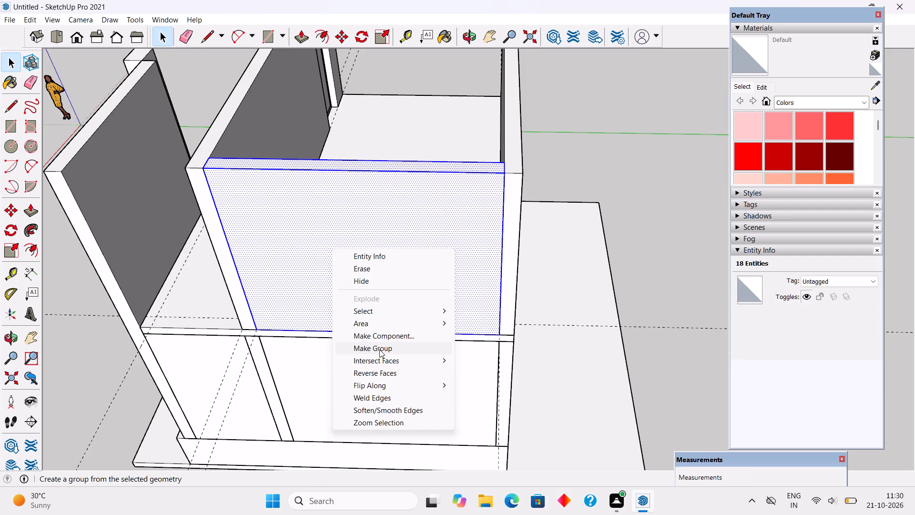
{"action": "left_click", "coordinate": [379, 350]}
{"action": "left_click", "coordinate": [552, 175]}
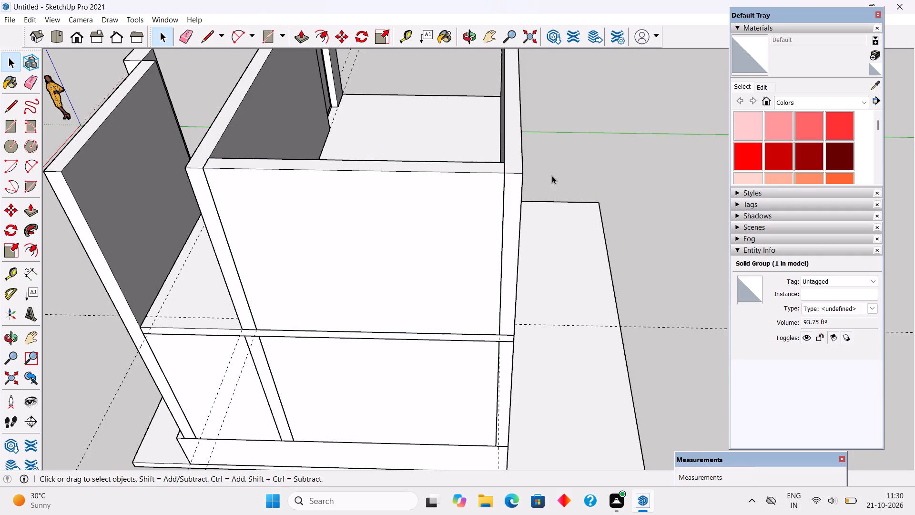
Draw a 9" deep wall footprint at the landing end of the upper floor, spanning between both long walls, using a 9" guide.
{"action": "scroll", "coordinate": [552, 176], "scroll_direction": "down", "scroll_amount": 6}
{"action": "middle_click_drag", "start_coordinate": [548, 195], "coordinate": [191, 200]}
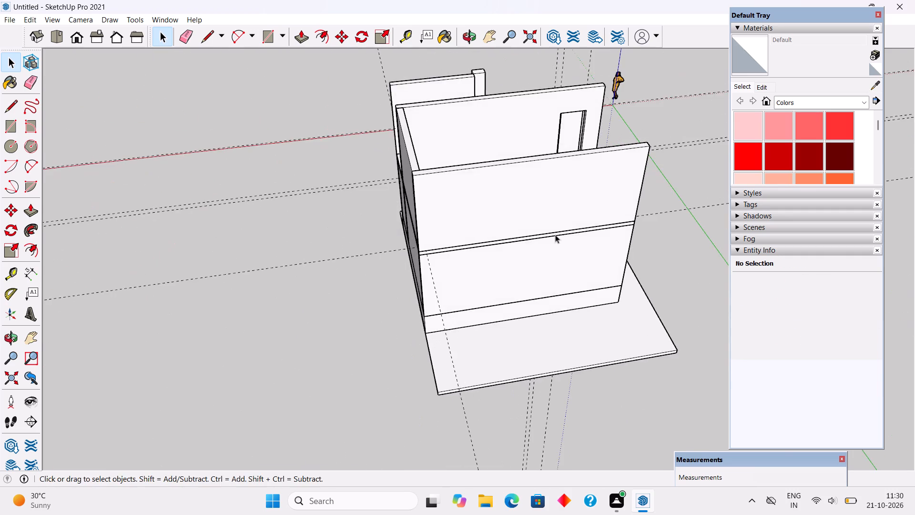
{"action": "middle_click_drag", "start_coordinate": [606, 249], "coordinate": [161, 245]}
{"action": "scroll", "coordinate": [568, 292], "scroll_direction": "up", "scroll_amount": 4}
{"action": "scroll", "coordinate": [491, 268], "scroll_direction": "up", "scroll_amount": 5}
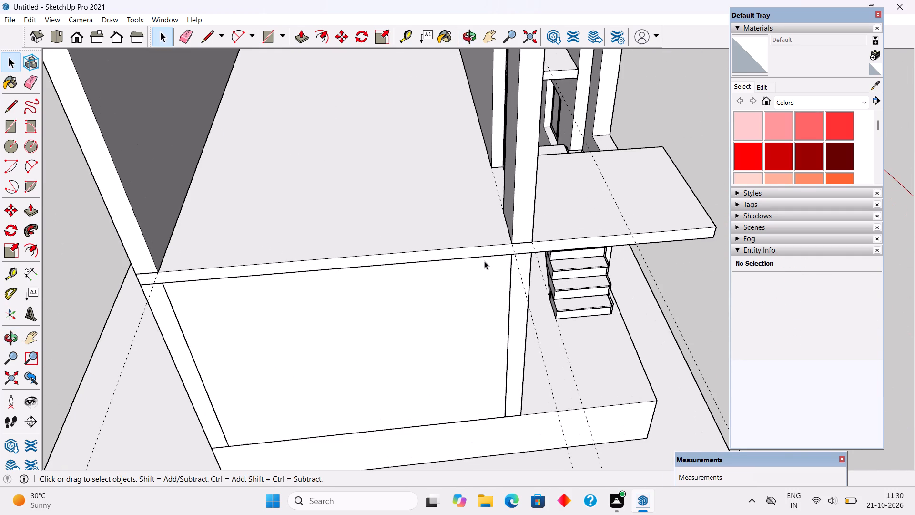
{"action": "key", "text": "t"}
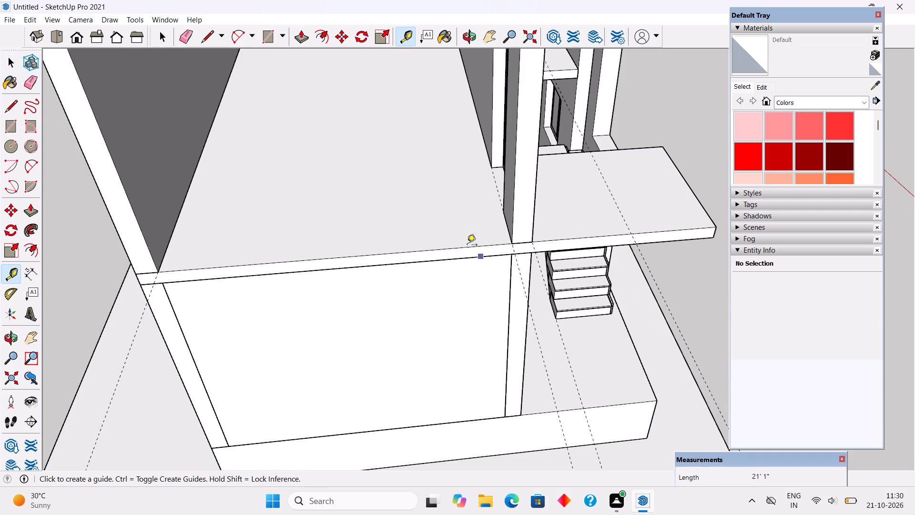
{"action": "left_click", "coordinate": [443, 246]}
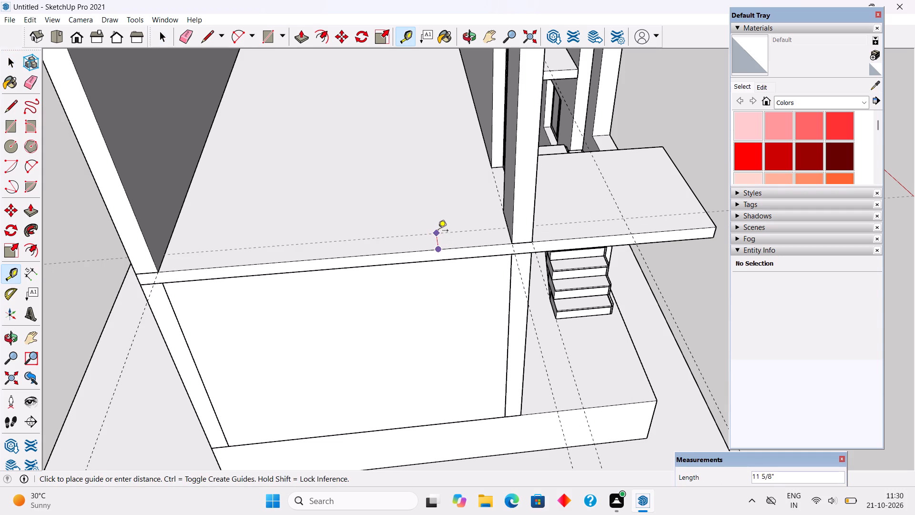
{"action": "type", "text": "9\""}
{"action": "key", "text": "Return"}
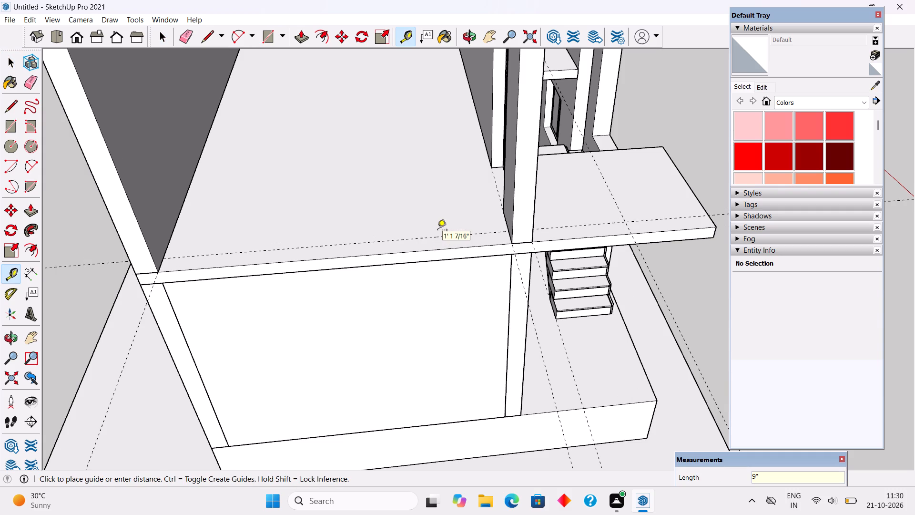
{"action": "key", "text": "r"}
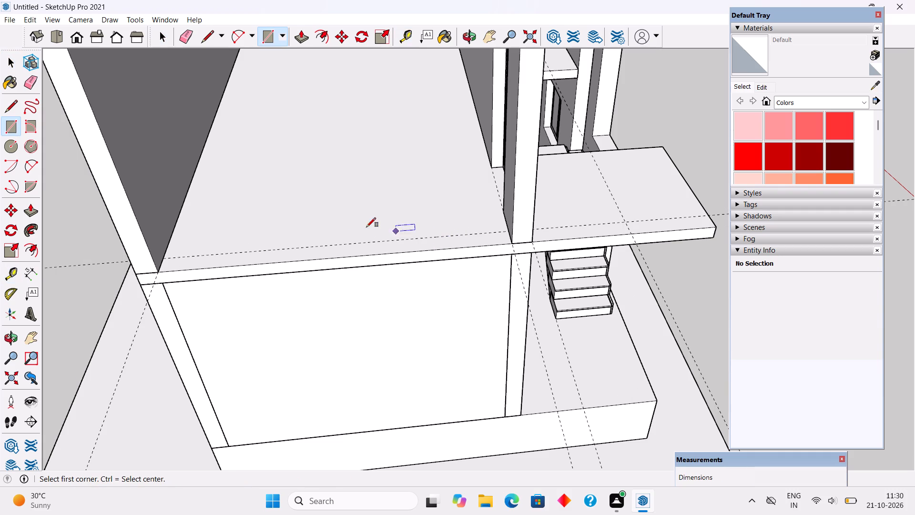
{"action": "left_click", "coordinate": [167, 256]}
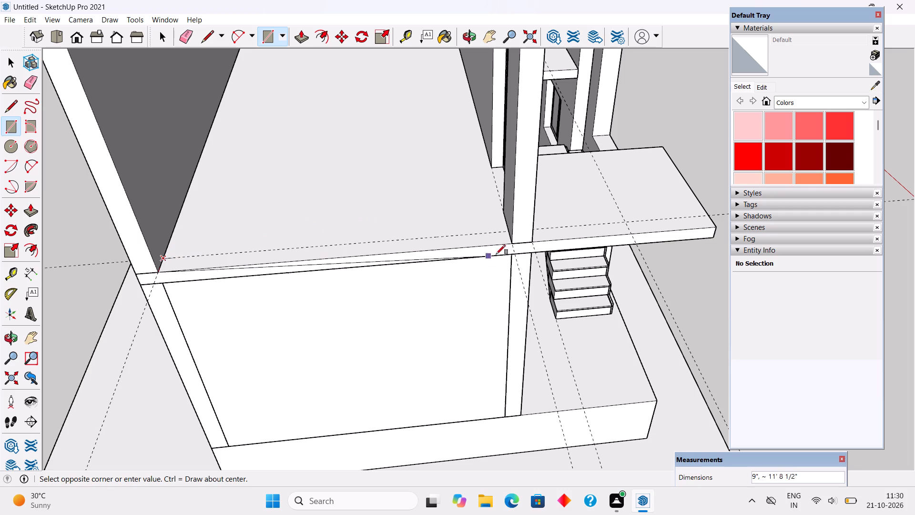
{"action": "left_click", "coordinate": [515, 239]}
Extrude the landing-end wall footprint up to the top of the adjoining upper-floor wall.
{"action": "key", "text": "p"}
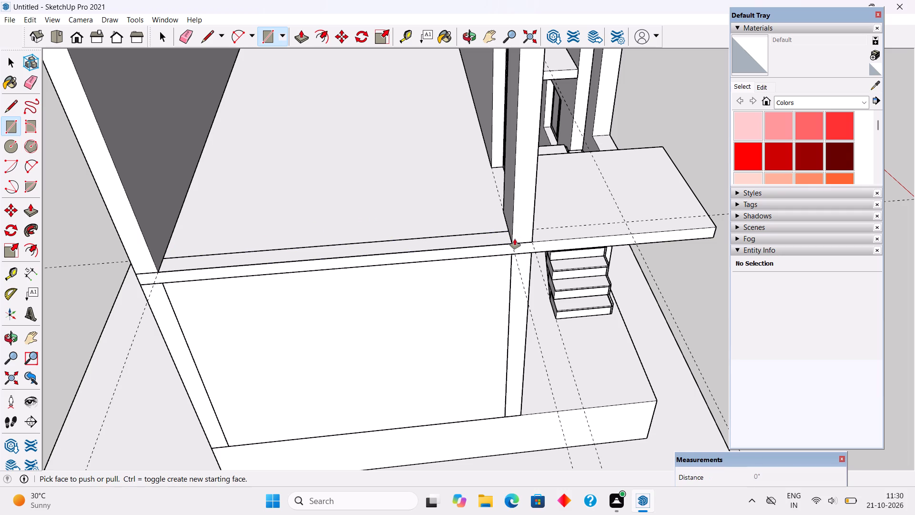
{"action": "left_click", "coordinate": [498, 237]}
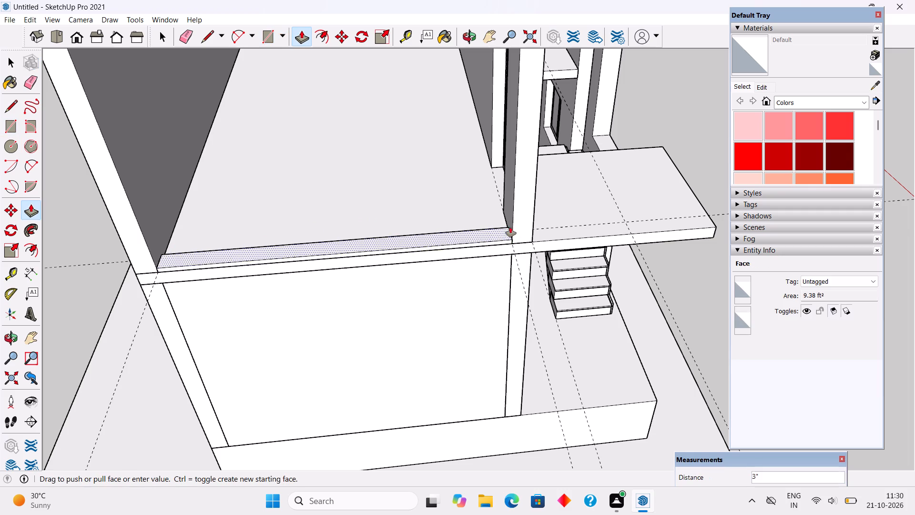
{"action": "scroll", "coordinate": [527, 215], "scroll_direction": "down", "scroll_amount": 6}
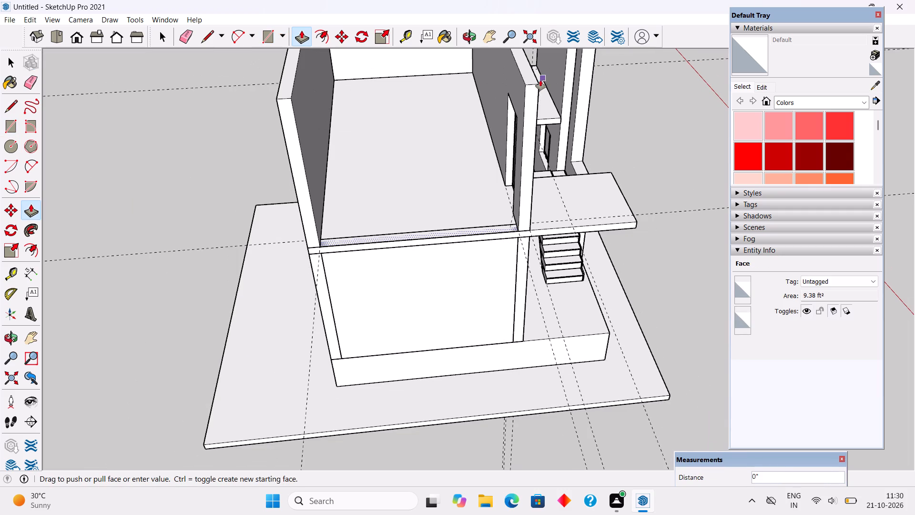
{"action": "left_click", "coordinate": [539, 80]}
Select the whole landing-end wall, make it a group, and deselect it.
{"action": "key", "text": "space"}
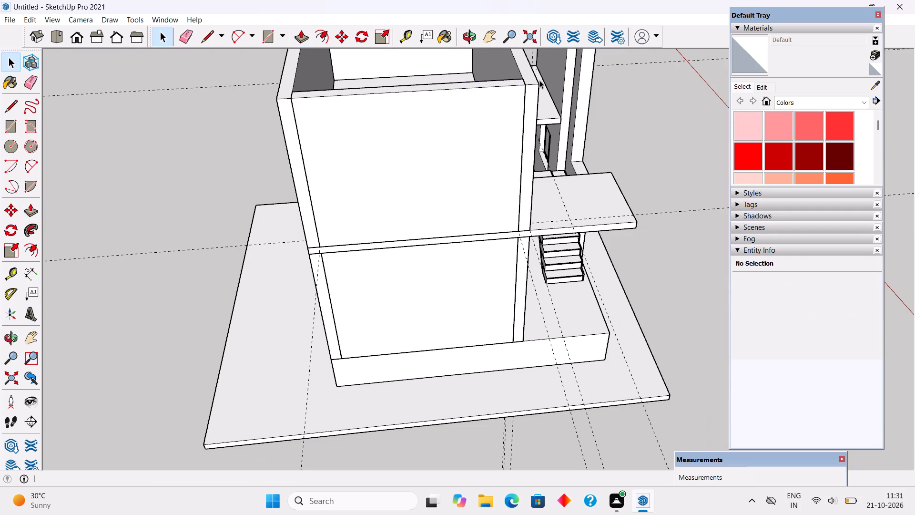
{"action": "triple_click", "coordinate": [478, 113]}
{"action": "right_click", "coordinate": [478, 113]}
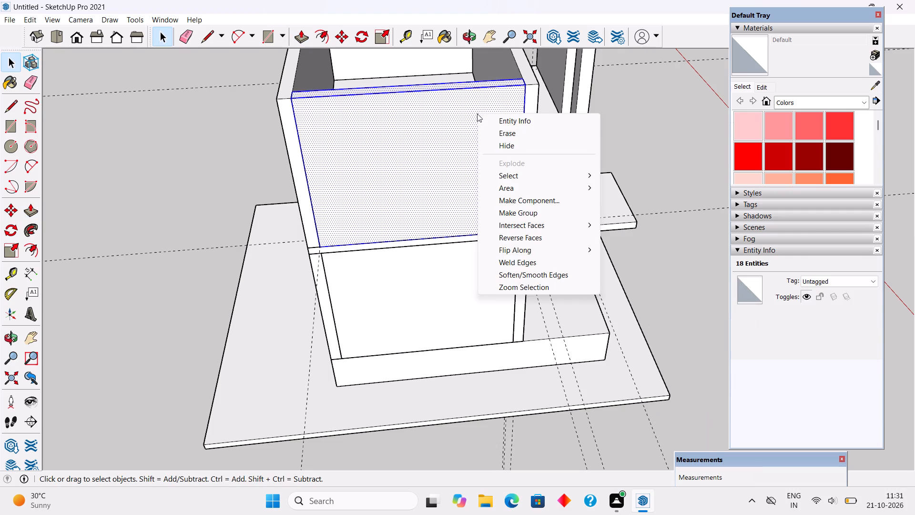
{"action": "left_click", "coordinate": [512, 208]}
{"action": "left_click", "coordinate": [647, 125]}
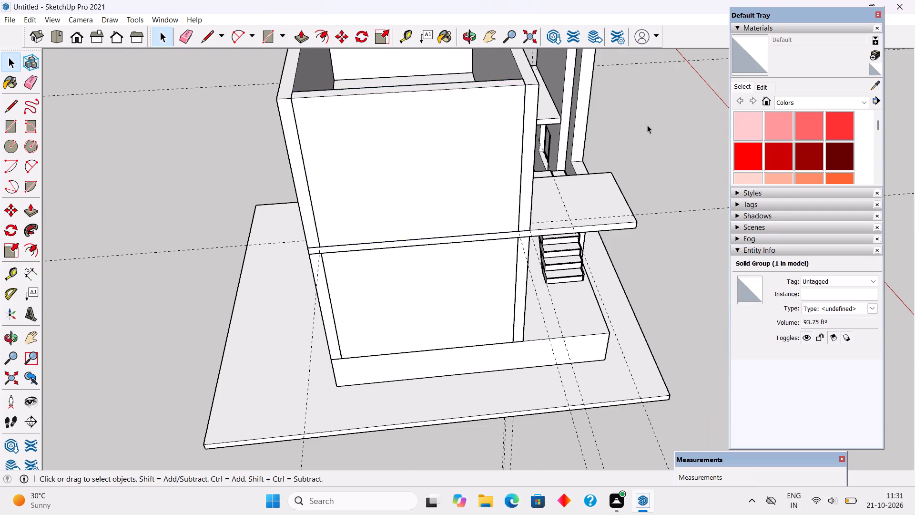
Examine the enclosed upper floor, the staircase side and the louvred window wall from several angles, including the window wall's grouped geometry.
{"action": "scroll", "coordinate": [637, 151], "scroll_direction": "down", "scroll_amount": 12}
{"action": "middle_click_drag", "start_coordinate": [601, 152], "coordinate": [261, 93]}
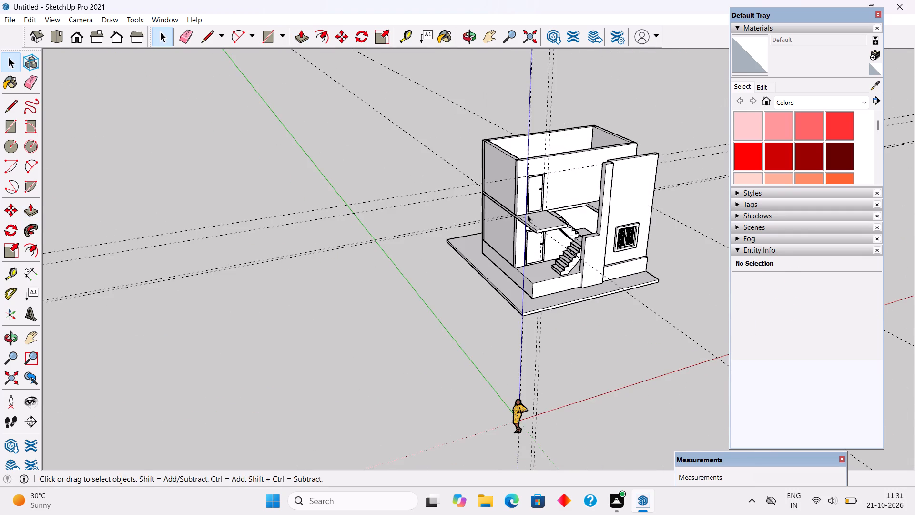
{"action": "middle_click_drag", "start_coordinate": [503, 225], "coordinate": [420, 224]}
{"action": "scroll", "coordinate": [712, 208], "scroll_direction": "up", "scroll_amount": 9}
{"action": "scroll", "coordinate": [648, 196], "scroll_direction": "up", "scroll_amount": 1}
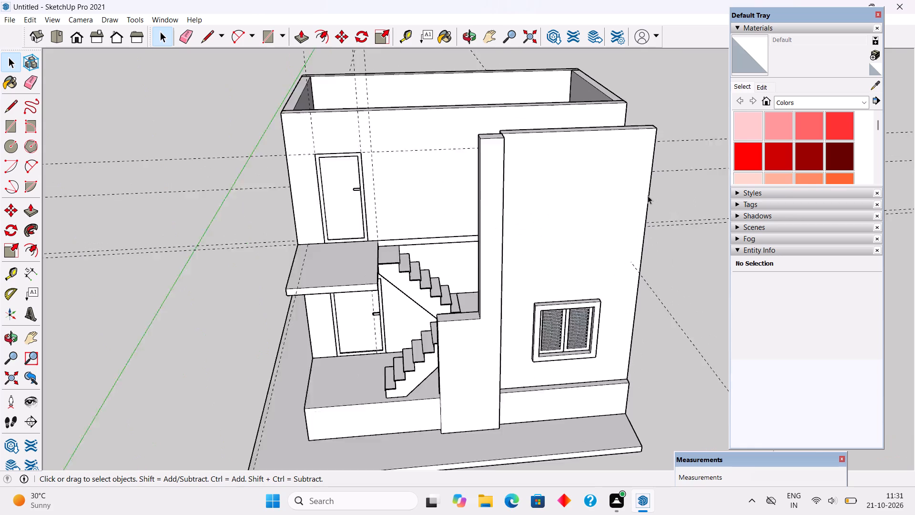
{"action": "scroll", "coordinate": [648, 196], "scroll_direction": "up", "scroll_amount": 1}
{"action": "middle_click_drag", "start_coordinate": [628, 215], "coordinate": [594, 125]}
{"action": "scroll", "coordinate": [569, 234], "scroll_direction": "up", "scroll_amount": 2}
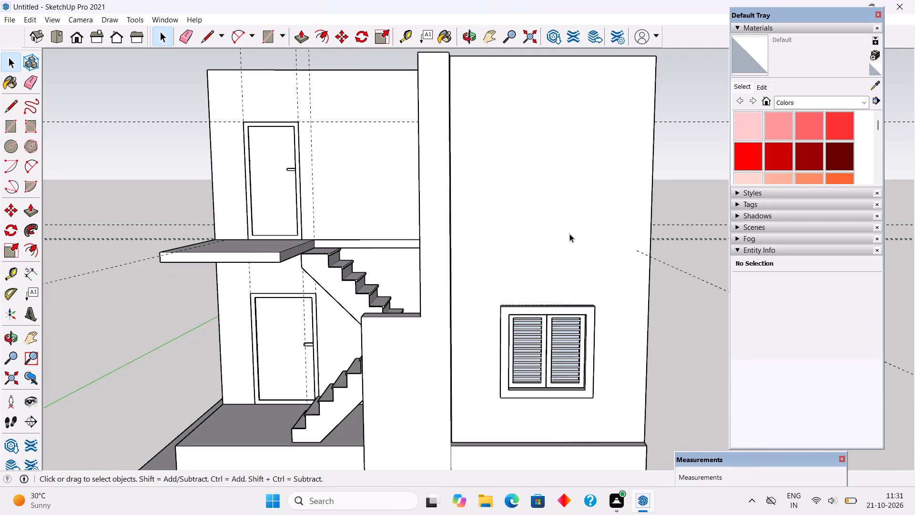
{"action": "key", "text": "t"}
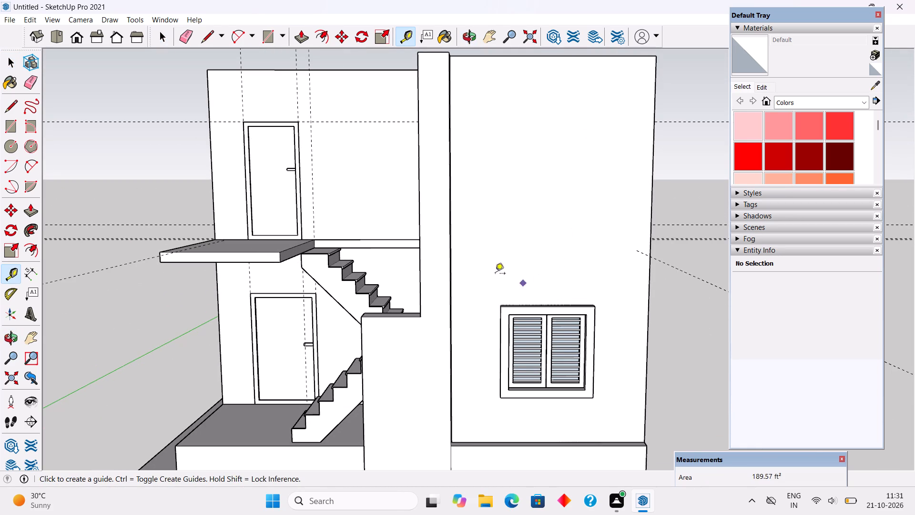
{"action": "middle_click_drag", "start_coordinate": [438, 256], "coordinate": [494, 276]}
{"action": "scroll", "coordinate": [272, 268], "scroll_direction": "up", "scroll_amount": 2}
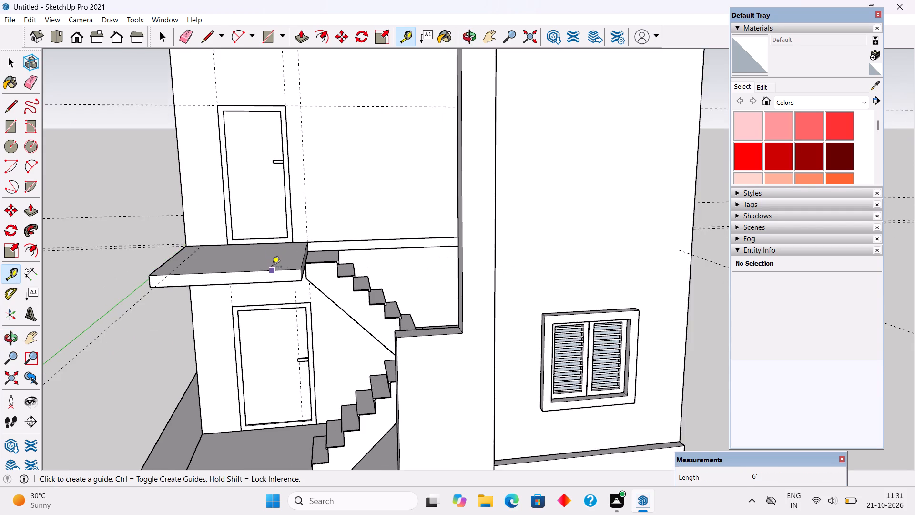
{"action": "scroll", "coordinate": [272, 268], "scroll_direction": "down", "scroll_amount": 3}
{"action": "middle_click_drag", "start_coordinate": [430, 201], "coordinate": [320, 180]}
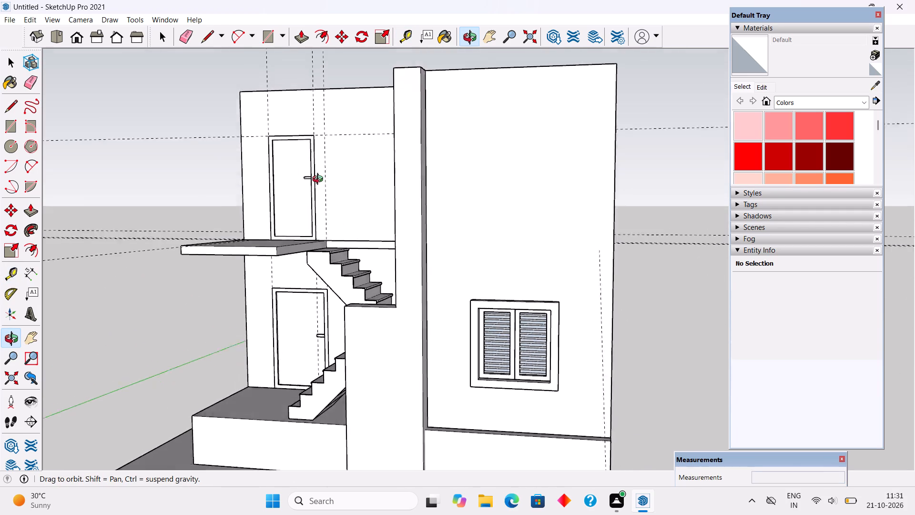
{"action": "middle_click_drag", "start_coordinate": [320, 180], "coordinate": [359, 246]}
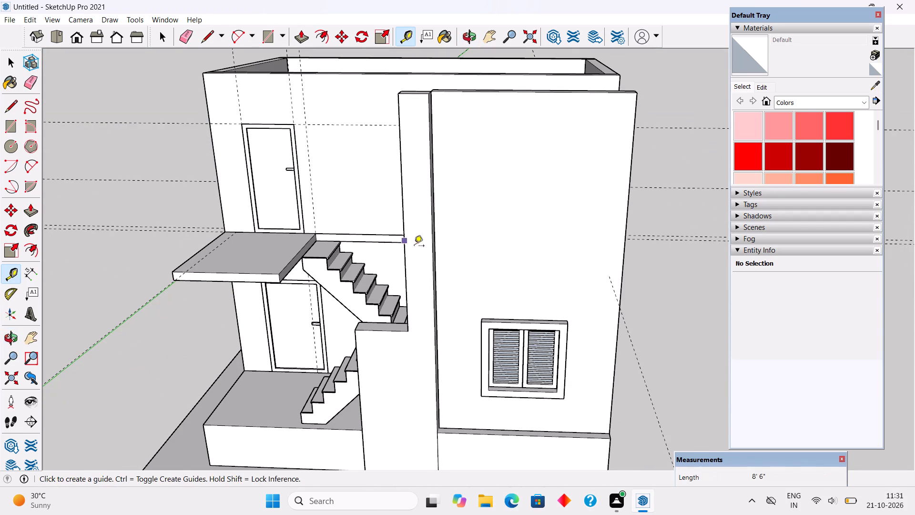
{"action": "middle_click_drag", "start_coordinate": [570, 256], "coordinate": [405, 156]}
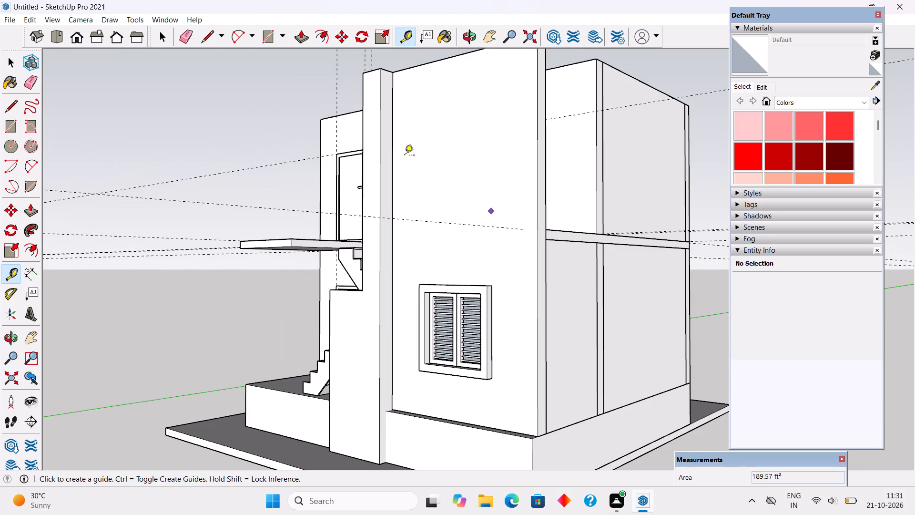
{"action": "key", "text": "space"}
{"action": "triple_click", "coordinate": [445, 156]}
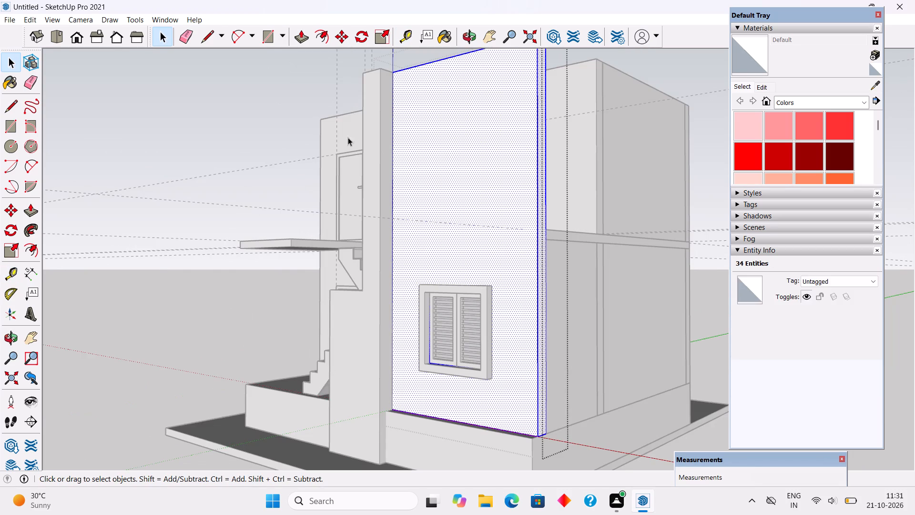
{"action": "left_click", "coordinate": [299, 123]}
{"action": "scroll", "coordinate": [496, 221], "scroll_direction": "up", "scroll_amount": 1}
{"action": "middle_click_drag", "start_coordinate": [561, 280], "coordinate": [475, 320]}
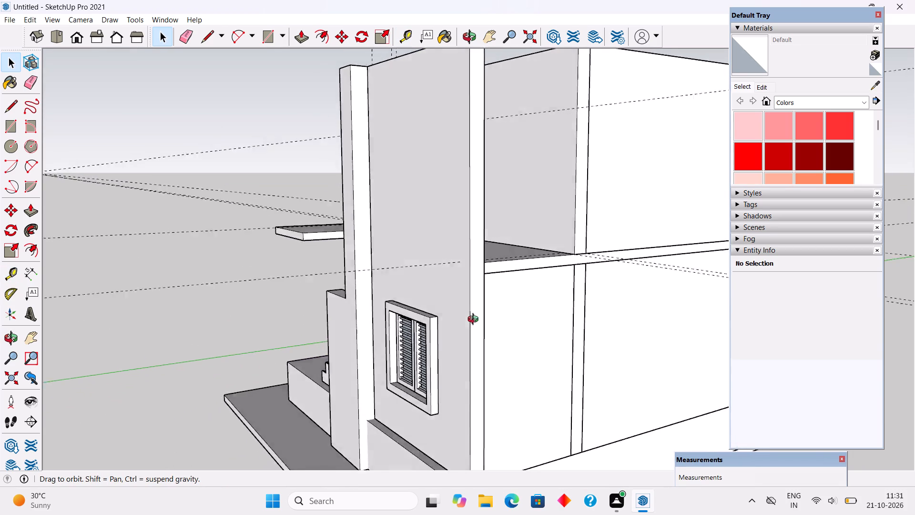
{"action": "middle_click_drag", "start_coordinate": [475, 320], "coordinate": [436, 400]}
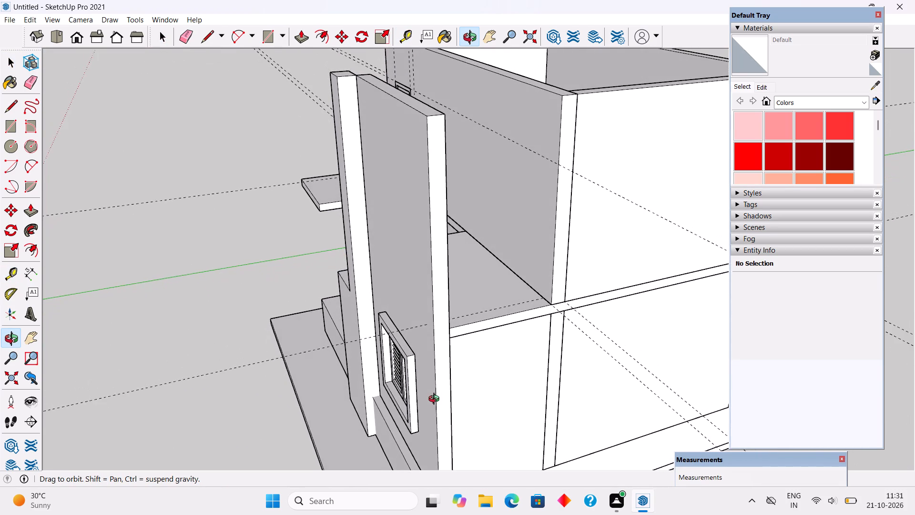
{"action": "middle_click_drag", "start_coordinate": [436, 400], "coordinate": [618, 369]}
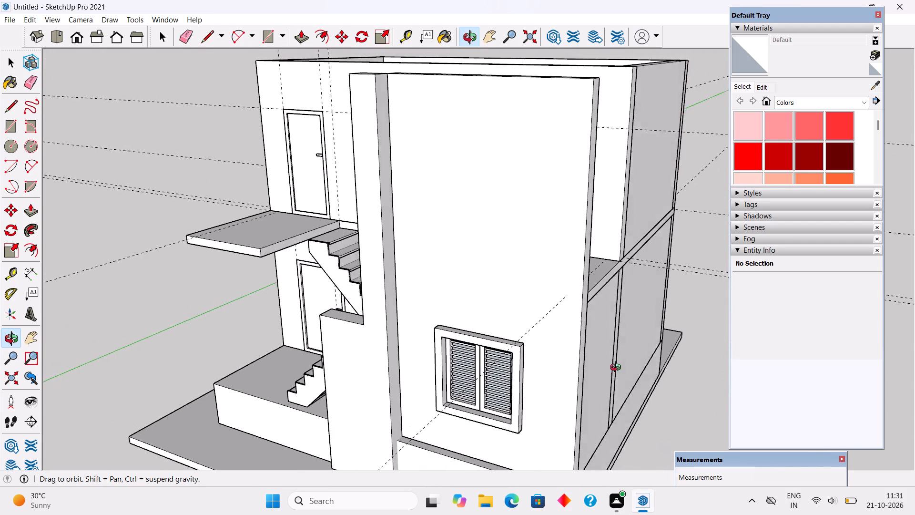
Place a horizontal guide on the window wall about 9' 8 1/2" below its top edge, at the endpoint of the existing cross guide.
{"action": "middle_click_drag", "start_coordinate": [618, 369], "coordinate": [624, 371]}
{"action": "key", "text": "t"}
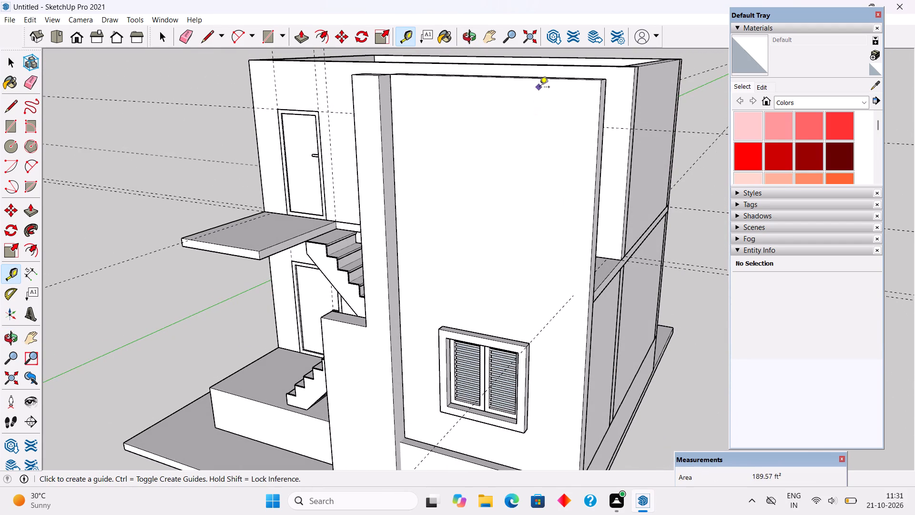
{"action": "left_click", "coordinate": [547, 80]}
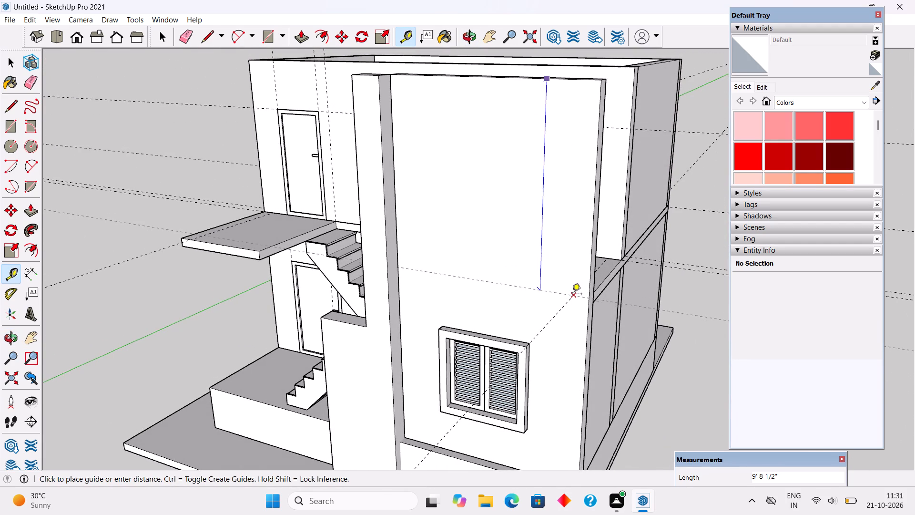
{"action": "left_click", "coordinate": [572, 295]}
Place a horizontal guide on the window wall 3' above the floor-level guide.
{"action": "middle_click_drag", "start_coordinate": [502, 340], "coordinate": [618, 326]}
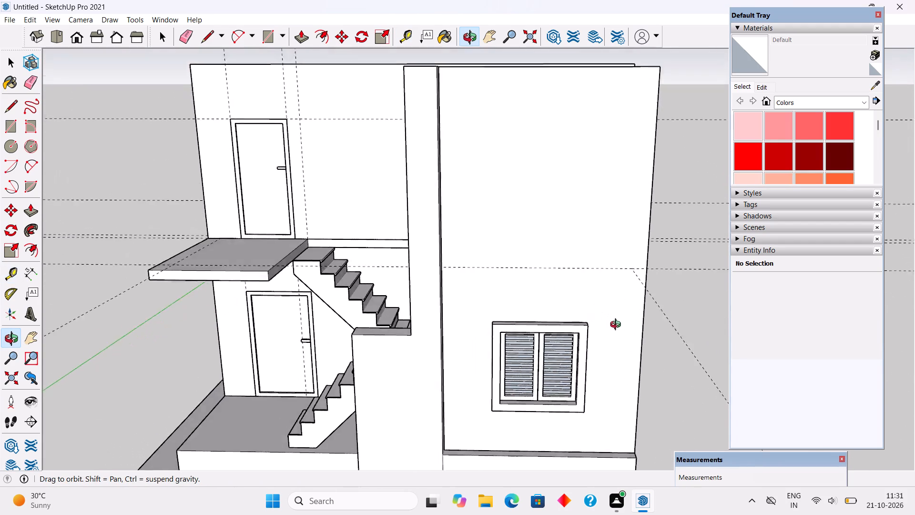
{"action": "middle_click_drag", "start_coordinate": [618, 326], "coordinate": [621, 327]}
{"action": "scroll", "coordinate": [621, 327], "scroll_direction": "down", "scroll_amount": 3}
{"action": "middle_click_drag", "start_coordinate": [664, 326], "coordinate": [669, 274]}
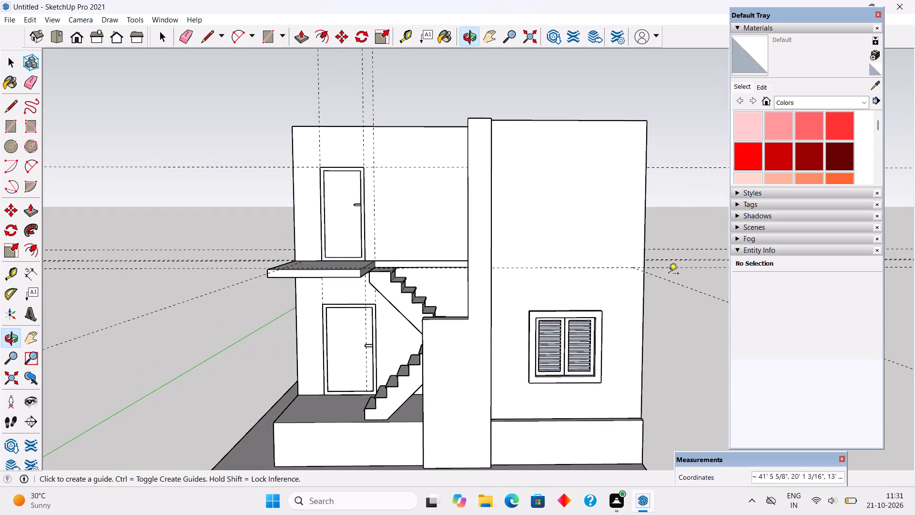
{"action": "left_click", "coordinate": [577, 267]}
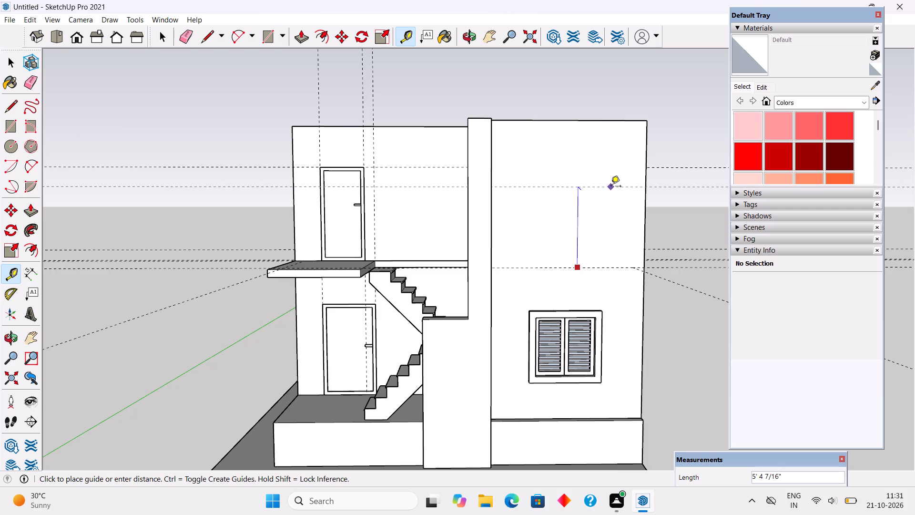
{"action": "middle_click_drag", "start_coordinate": [611, 187], "coordinate": [609, 149]}
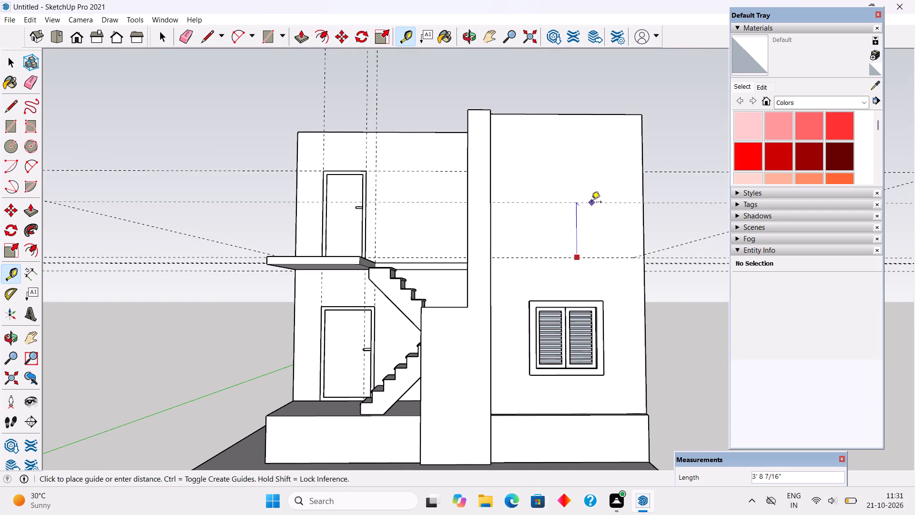
{"action": "scroll", "coordinate": [611, 223], "scroll_direction": "down", "scroll_amount": 4}
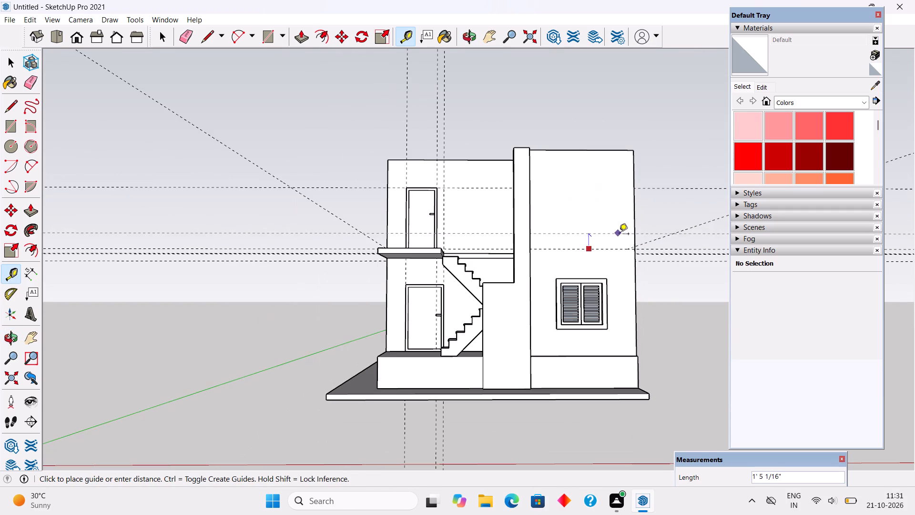
{"action": "middle_click_drag", "start_coordinate": [638, 243], "coordinate": [575, 357]}
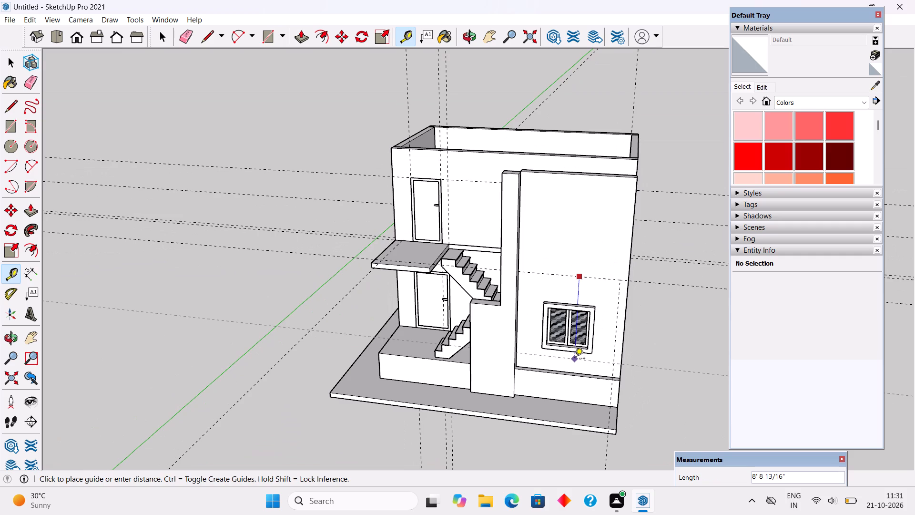
{"action": "middle_click_drag", "start_coordinate": [607, 364], "coordinate": [374, 309]}
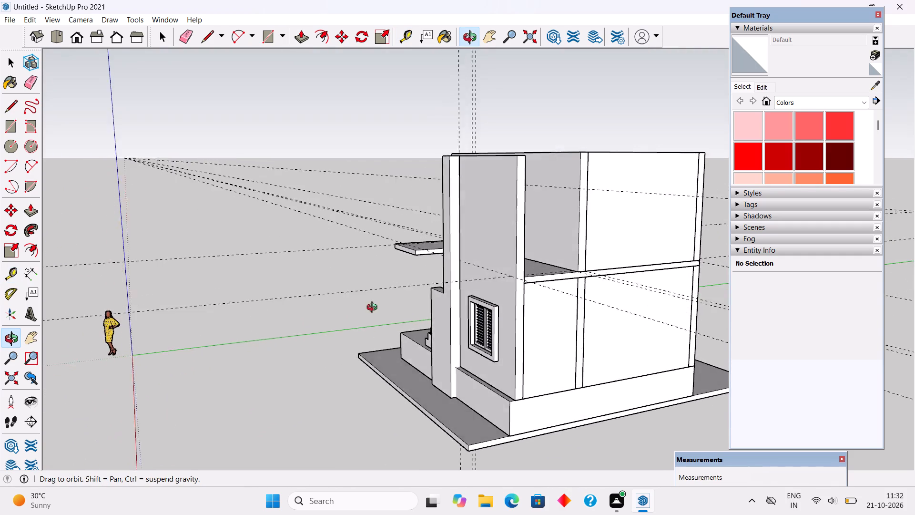
{"action": "middle_click_drag", "start_coordinate": [374, 309], "coordinate": [356, 325]}
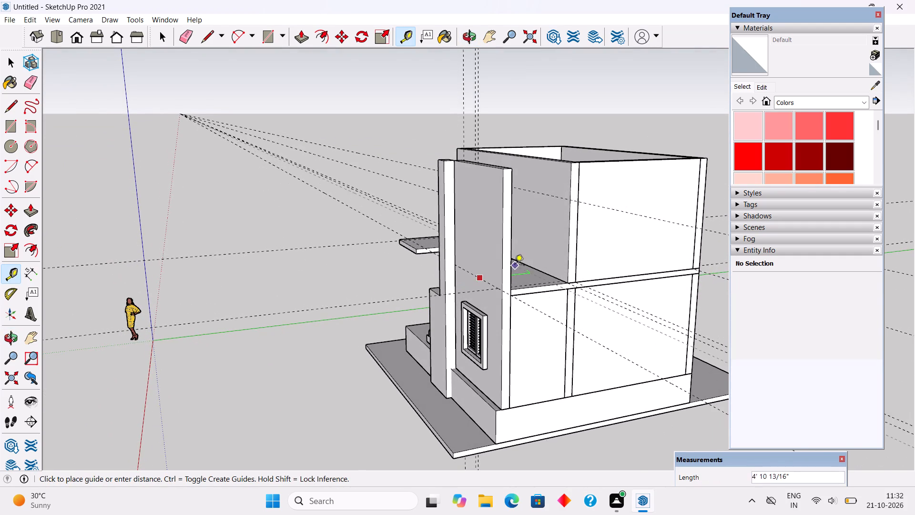
{"action": "scroll", "coordinate": [455, 266], "scroll_direction": "up", "scroll_amount": 6}
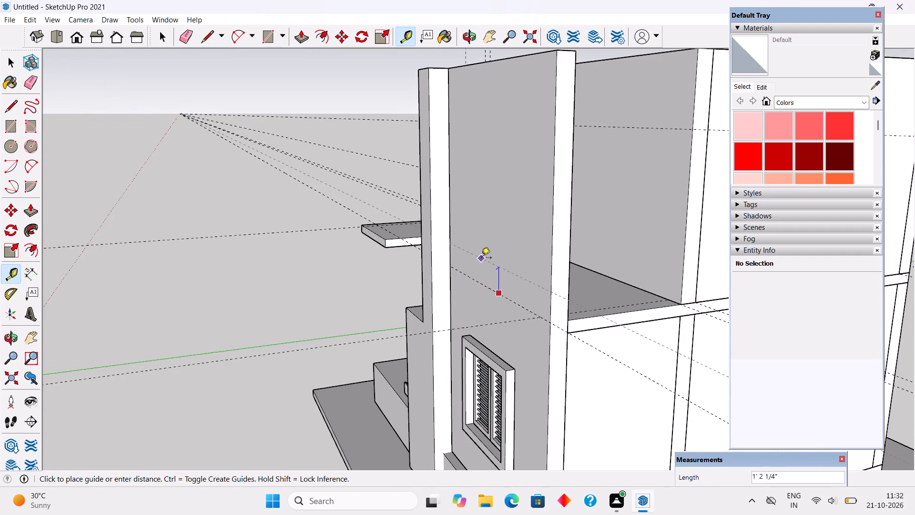
{"action": "middle_click_drag", "start_coordinate": [481, 258], "coordinate": [535, 271]}
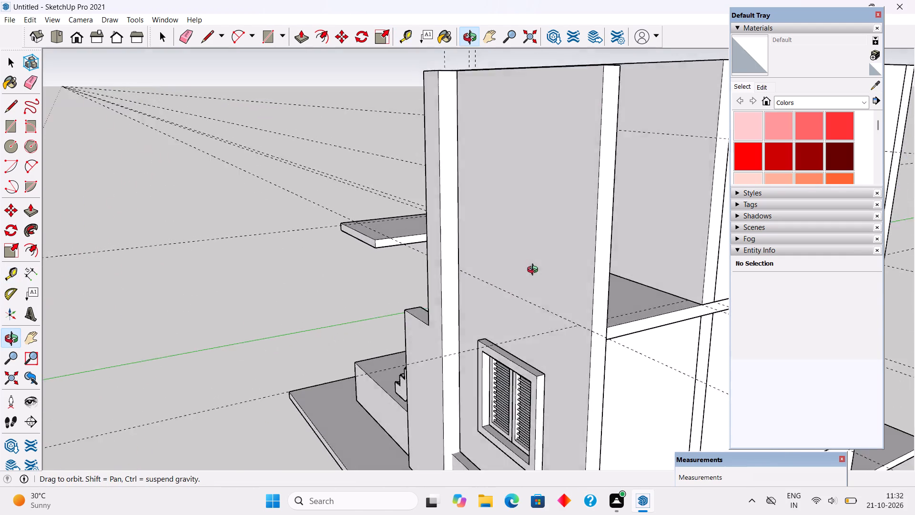
{"action": "middle_click_drag", "start_coordinate": [535, 271], "coordinate": [581, 268]}
{"action": "scroll", "coordinate": [581, 268], "scroll_direction": "down", "scroll_amount": 11}
{"action": "middle_click_drag", "start_coordinate": [595, 275], "coordinate": [678, 252]}
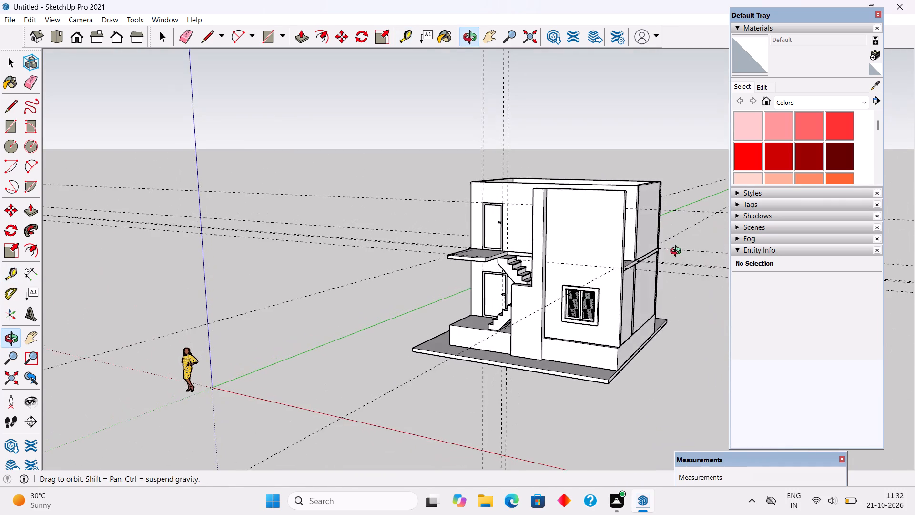
{"action": "middle_click_drag", "start_coordinate": [678, 252], "coordinate": [678, 252]}
{"action": "scroll", "coordinate": [625, 250], "scroll_direction": "up", "scroll_amount": 3}
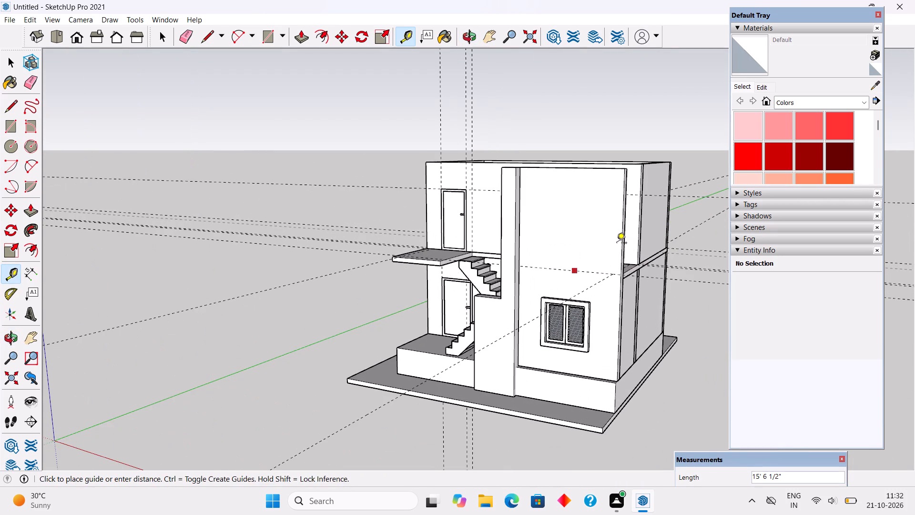
{"action": "type", "text": "3'"}
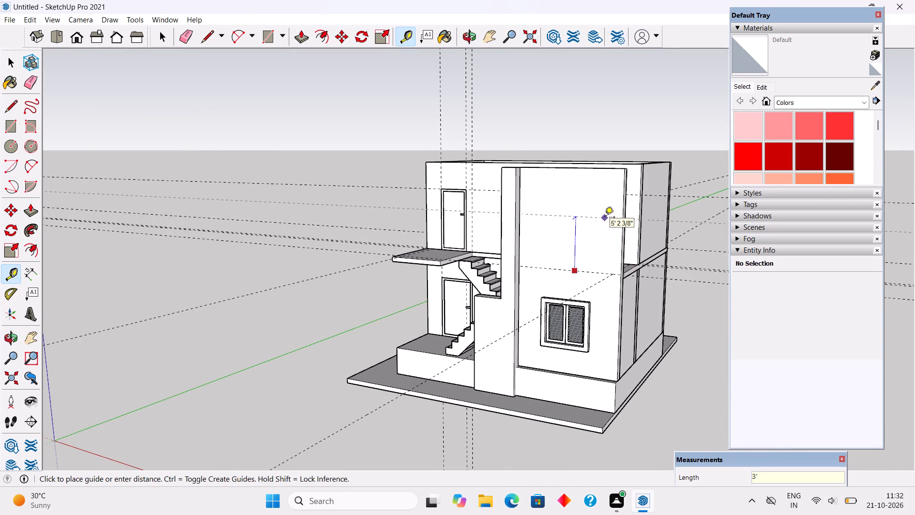
{"action": "key", "text": "Return"}
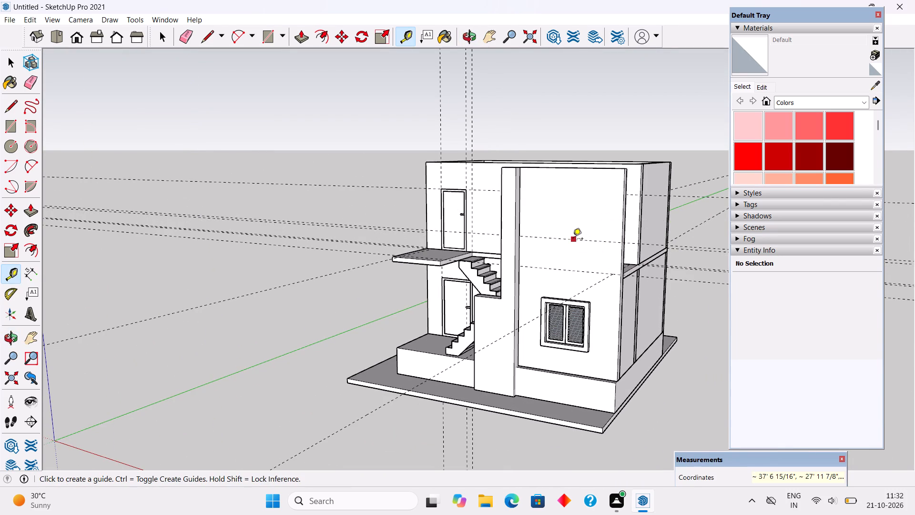
Place another horizontal guide on the window wall 4' above the 3' guide.
{"action": "scroll", "coordinate": [573, 239], "scroll_direction": "up", "scroll_amount": 2}
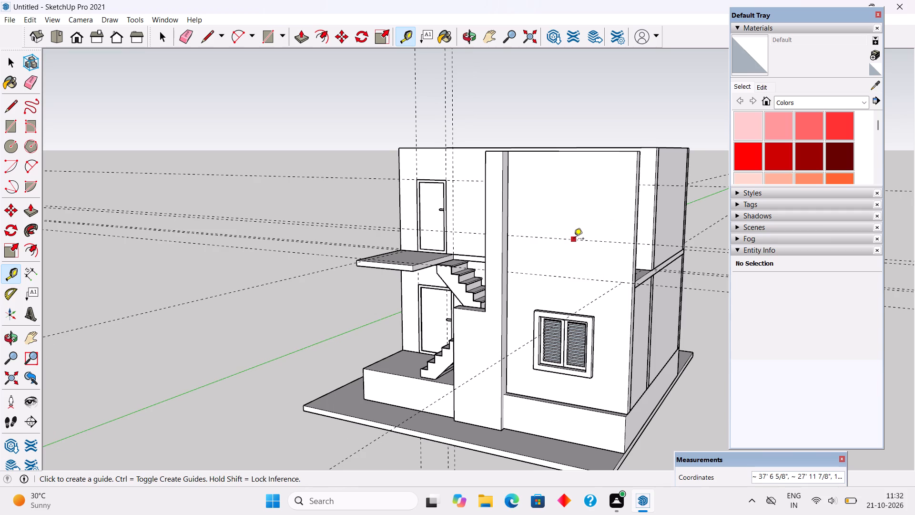
{"action": "left_click", "coordinate": [574, 239]}
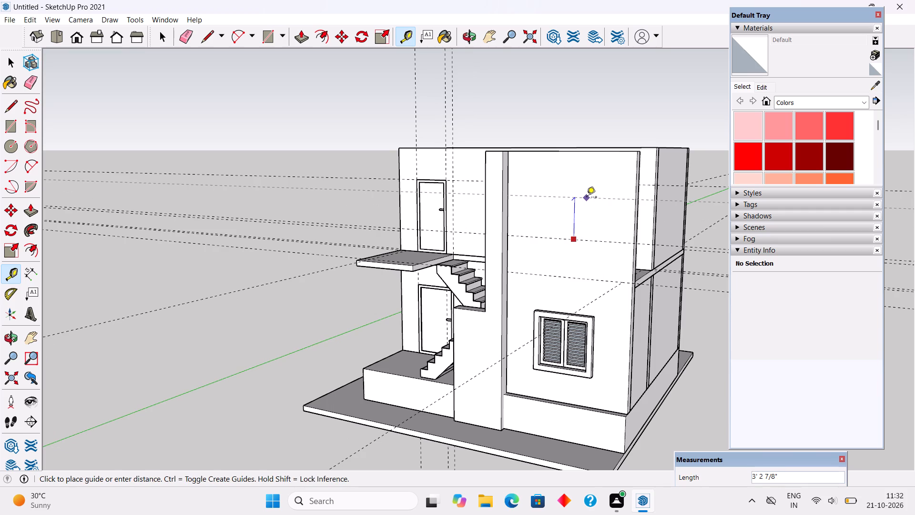
{"action": "type", "text": "4'"}
{"action": "key", "text": "Return"}
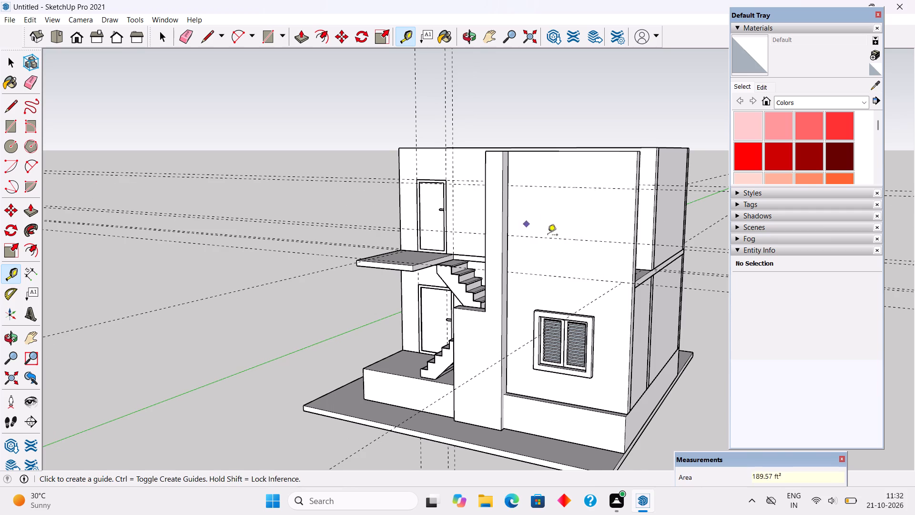
Offset a vertical guide from the window wall's stair-side edge to align with the near outer edge of the louvred window frame.
{"action": "middle_click_drag", "start_coordinate": [574, 244], "coordinate": [684, 249]}
{"action": "scroll", "coordinate": [526, 224], "scroll_direction": "up", "scroll_amount": 8}
{"action": "middle_click_drag", "start_coordinate": [528, 216], "coordinate": [480, 203]}
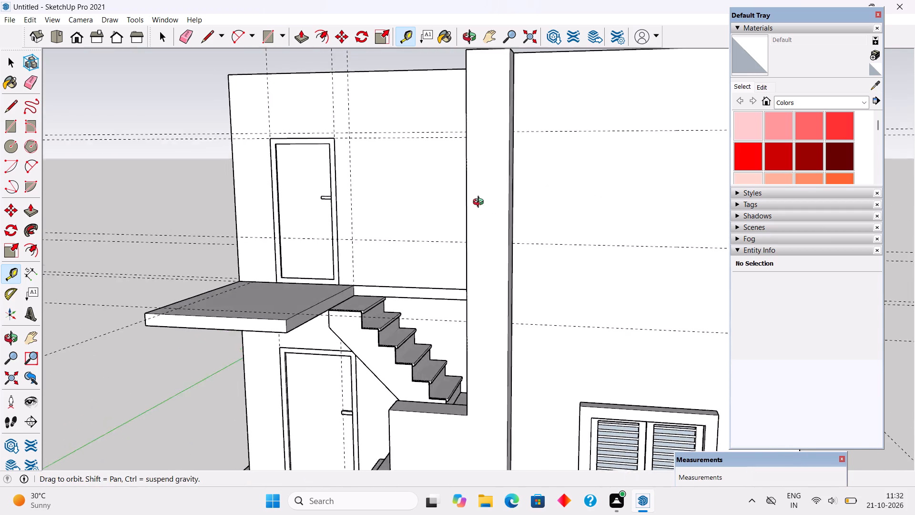
{"action": "middle_click_drag", "start_coordinate": [480, 203], "coordinate": [441, 203]}
{"action": "scroll", "coordinate": [471, 198], "scroll_direction": "up", "scroll_amount": 1}
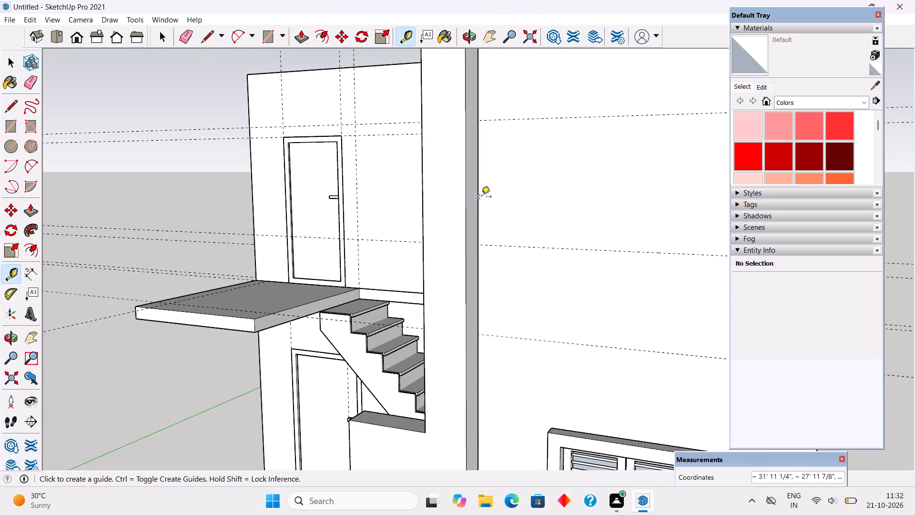
{"action": "left_click", "coordinate": [479, 229]}
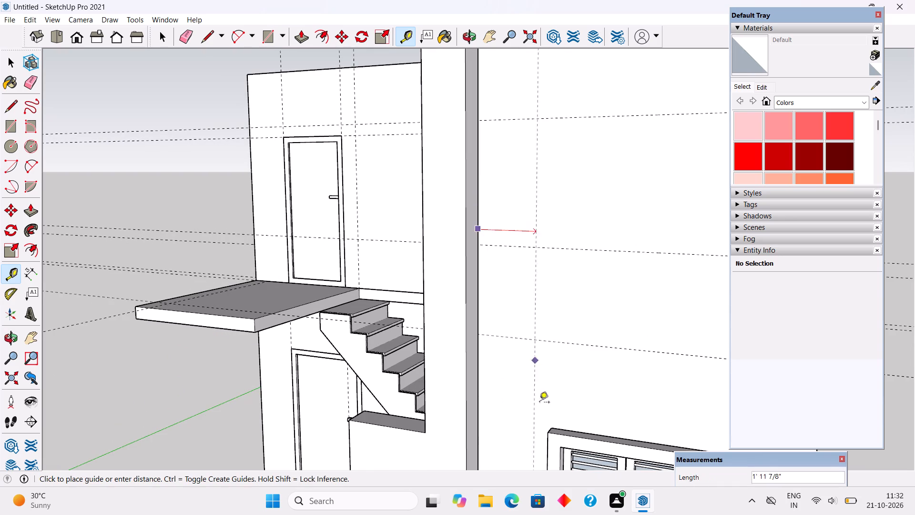
{"action": "scroll", "coordinate": [539, 403], "scroll_direction": "down", "scroll_amount": 7}
{"action": "middle_click_drag", "start_coordinate": [571, 407], "coordinate": [728, 290]}
{"action": "scroll", "coordinate": [590, 457], "scroll_direction": "up", "scroll_amount": 5}
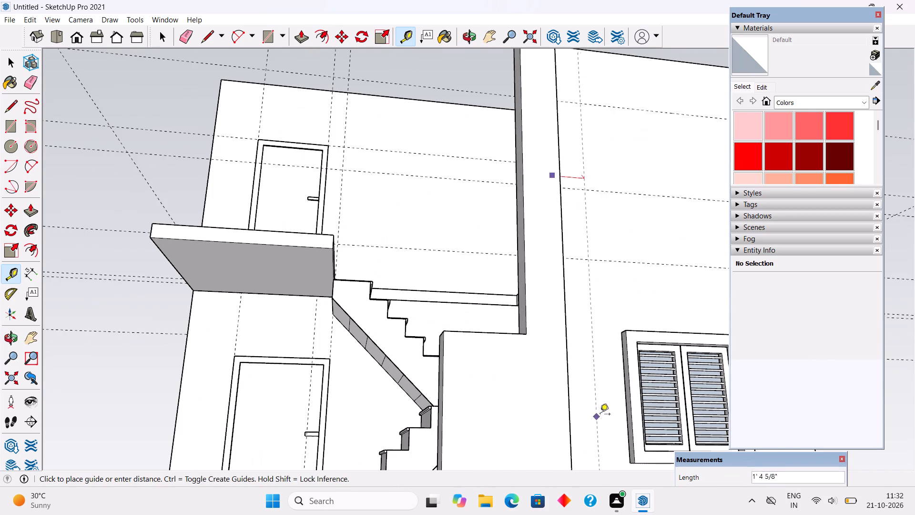
{"action": "left_click", "coordinate": [625, 384]}
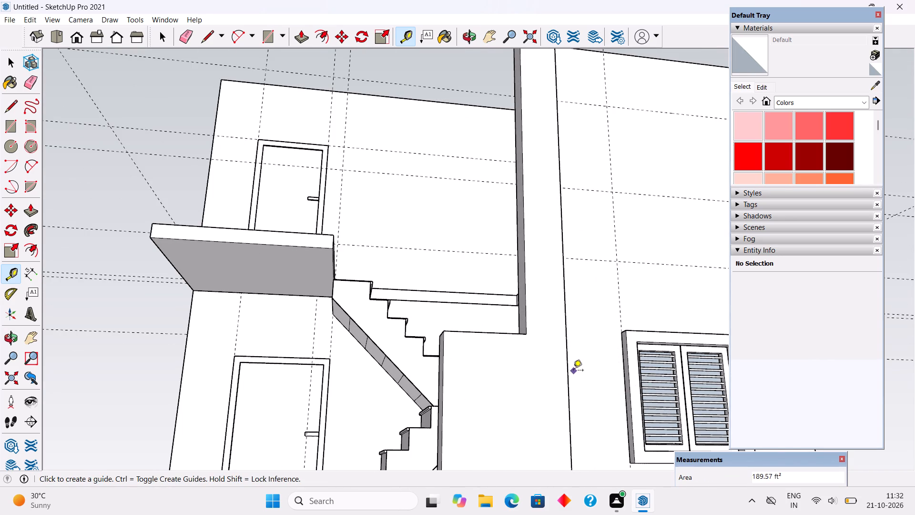
Offset a second vertical guide about 4' 10" from the first, aligned with the far outer corner of the louvred window frame.
{"action": "scroll", "coordinate": [573, 371], "scroll_direction": "down", "scroll_amount": 8}
{"action": "middle_click_drag", "start_coordinate": [632, 337], "coordinate": [509, 437]}
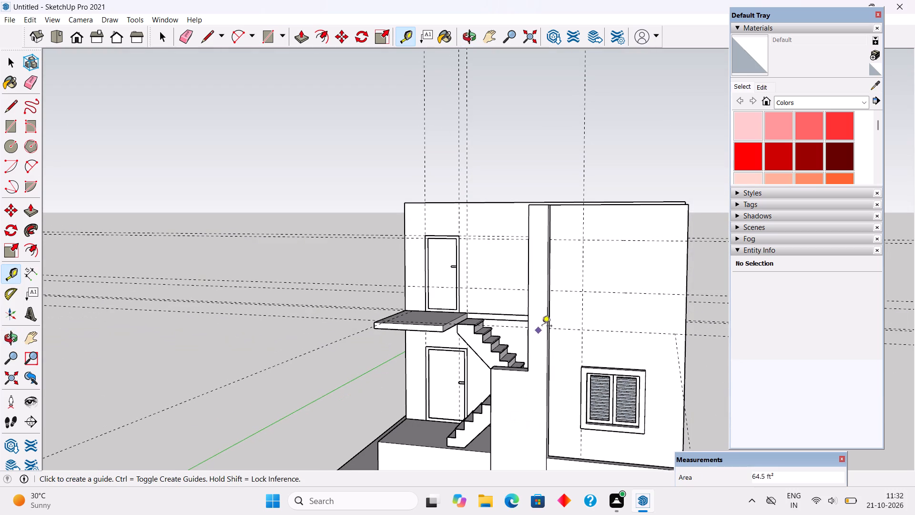
{"action": "left_click", "coordinate": [584, 314]}
{"action": "scroll", "coordinate": [677, 391], "scroll_direction": "up", "scroll_amount": 2}
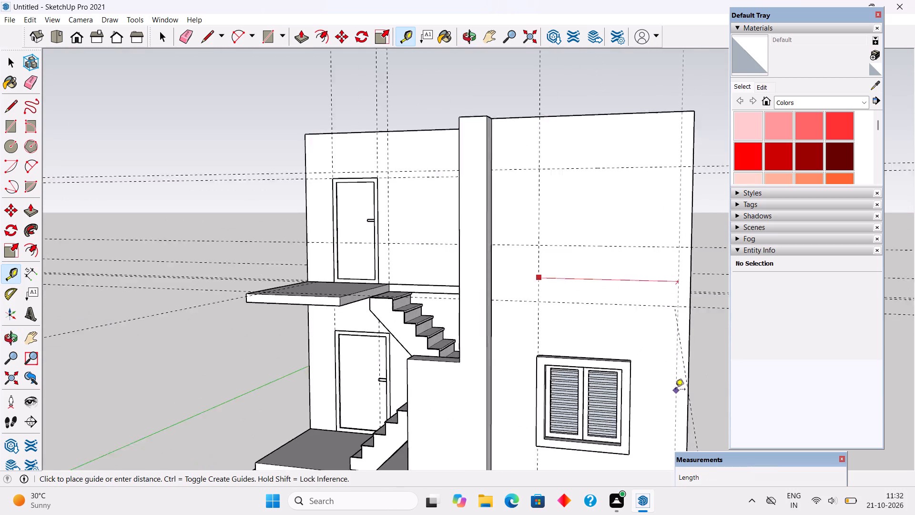
{"action": "scroll", "coordinate": [675, 390], "scroll_direction": "up", "scroll_amount": 7}
{"action": "scroll", "coordinate": [620, 348], "scroll_direction": "up", "scroll_amount": 3}
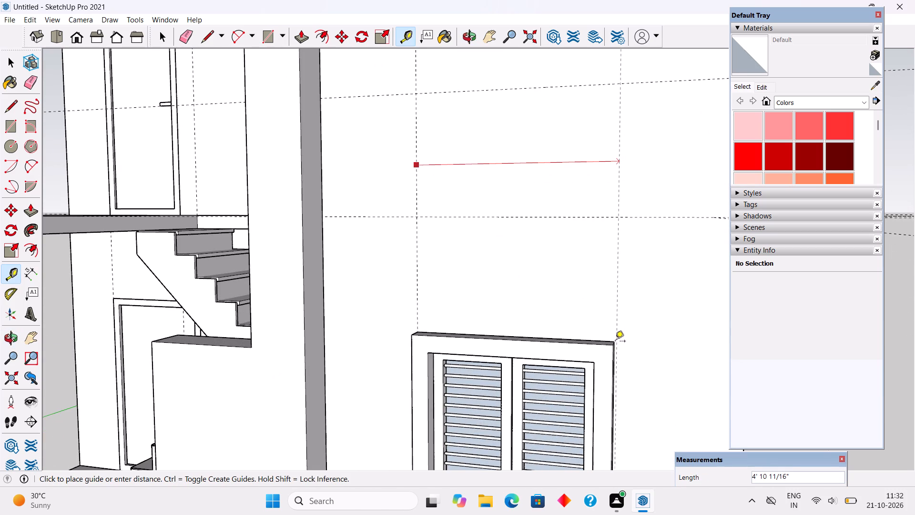
{"action": "scroll", "coordinate": [615, 342], "scroll_direction": "up", "scroll_amount": 8}
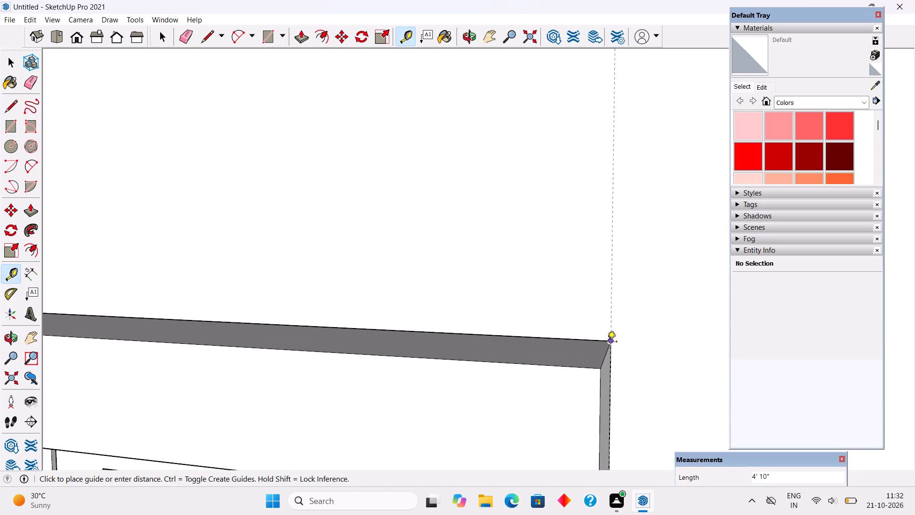
{"action": "left_click", "coordinate": [607, 343]}
{"action": "scroll", "coordinate": [607, 343], "scroll_direction": "down", "scroll_amount": 15}
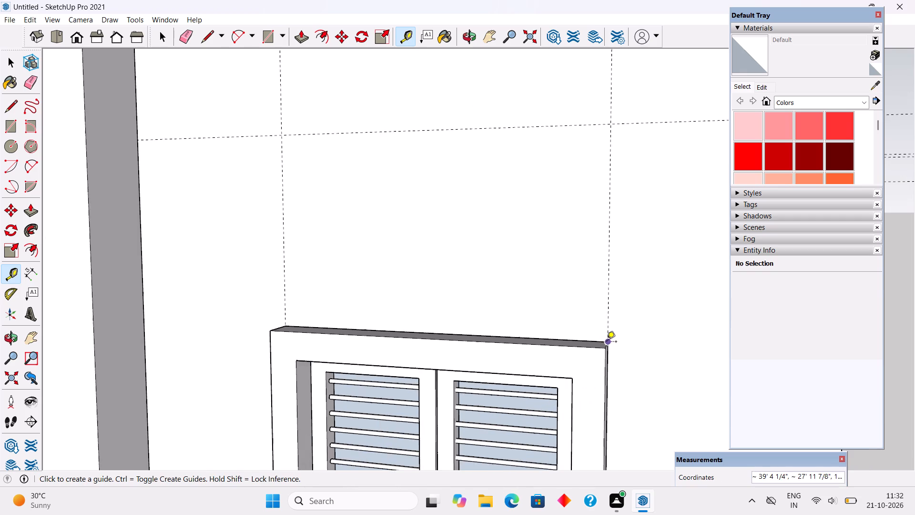
{"action": "key", "text": "space"}
Open the window-wall group for editing and select its connected geometry.
{"action": "scroll", "coordinate": [604, 350], "scroll_direction": "down", "scroll_amount": 18}
{"action": "middle_click_drag", "start_coordinate": [624, 381], "coordinate": [677, 378]}
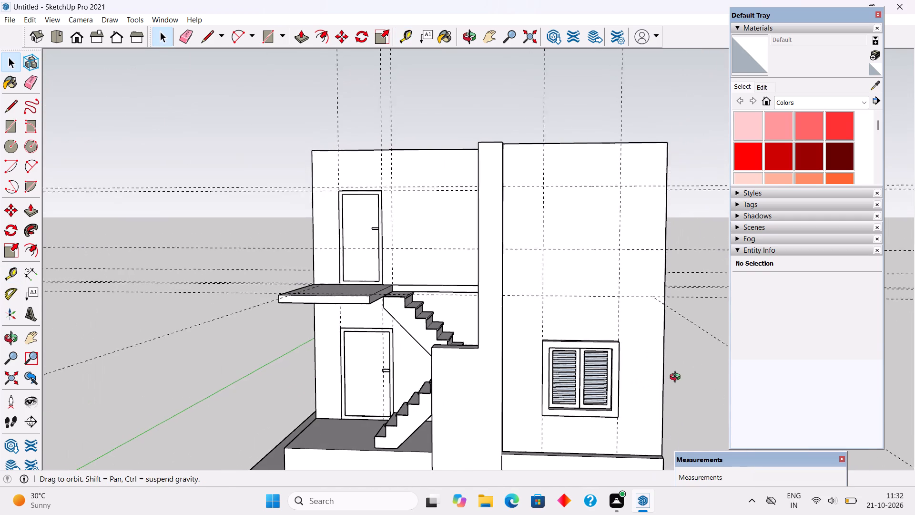
{"action": "middle_click_drag", "start_coordinate": [677, 378], "coordinate": [680, 377]}
{"action": "scroll", "coordinate": [603, 213], "scroll_direction": "up", "scroll_amount": 5}
{"action": "triple_click", "coordinate": [602, 218]}
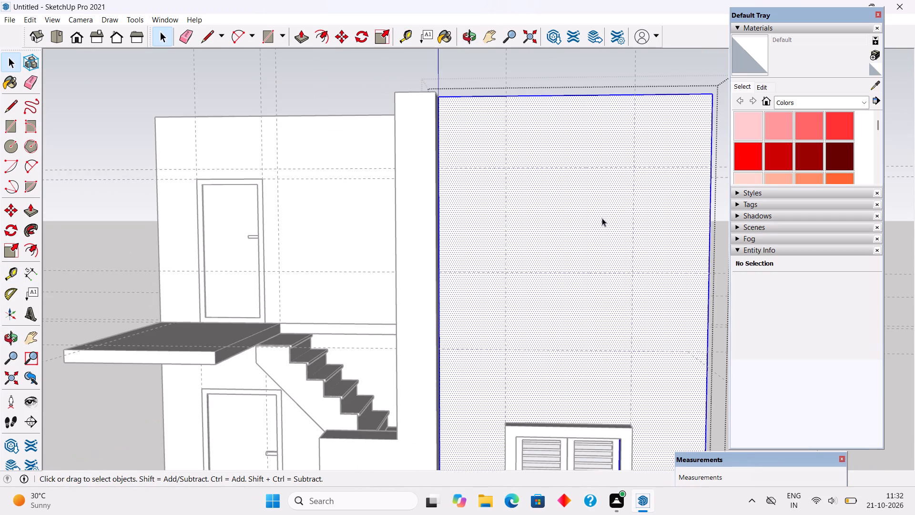
Measure the border width of the existing louvred window frame, from its outer edge to its inner edge.
{"action": "key", "text": "t"}
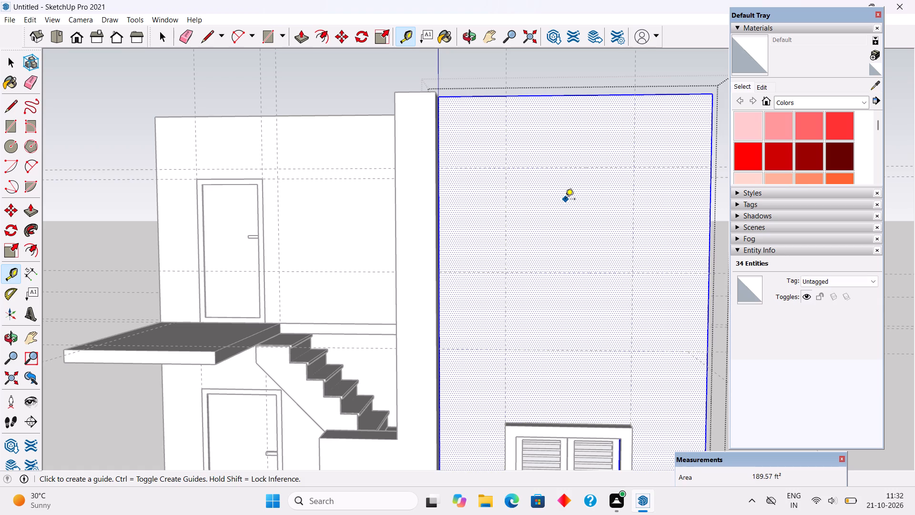
{"action": "key", "text": "t"}
{"action": "left_click", "coordinate": [507, 259]}
{"action": "scroll", "coordinate": [535, 368], "scroll_direction": "up", "scroll_amount": 7}
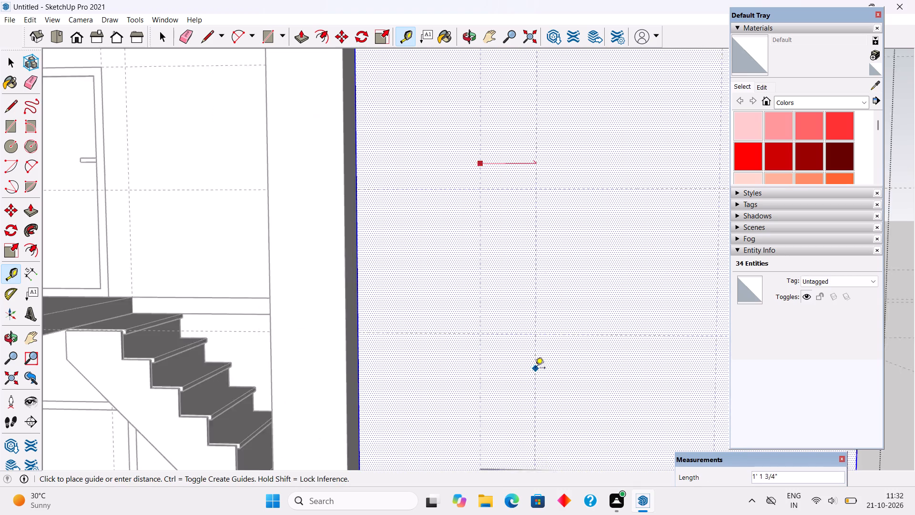
{"action": "scroll", "coordinate": [539, 277], "scroll_direction": "down", "scroll_amount": 11}
{"action": "middle_click_drag", "start_coordinate": [526, 246], "coordinate": [527, 249]}
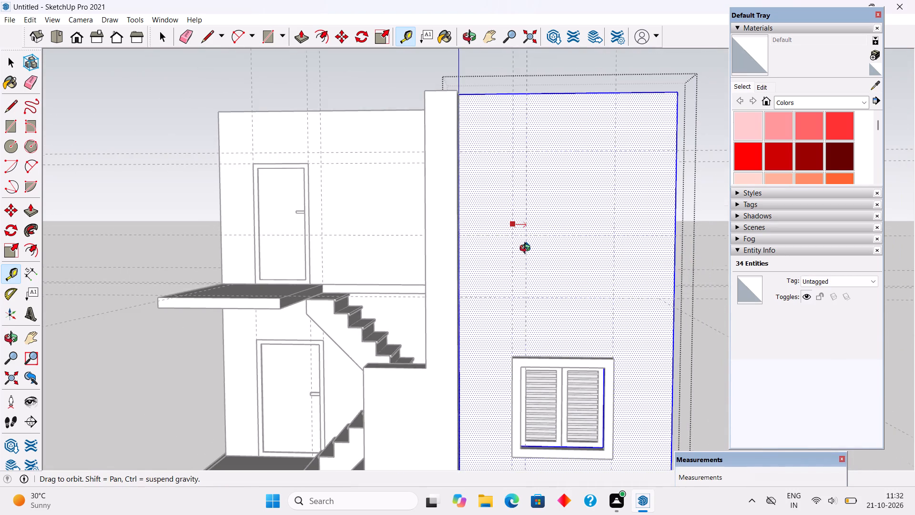
{"action": "middle_click_drag", "start_coordinate": [527, 249], "coordinate": [538, 349]}
{"action": "scroll", "coordinate": [526, 371], "scroll_direction": "up", "scroll_amount": 12}
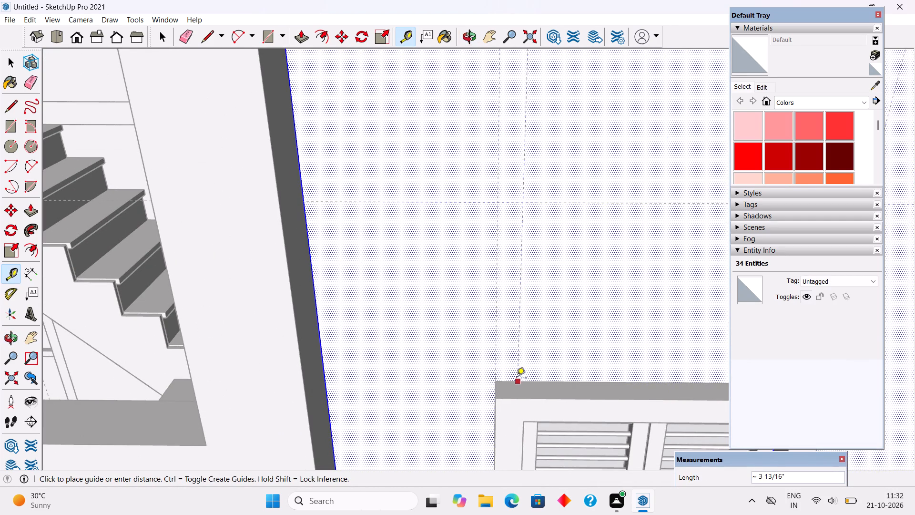
{"action": "middle_click_drag", "start_coordinate": [537, 406], "coordinate": [414, 207]}
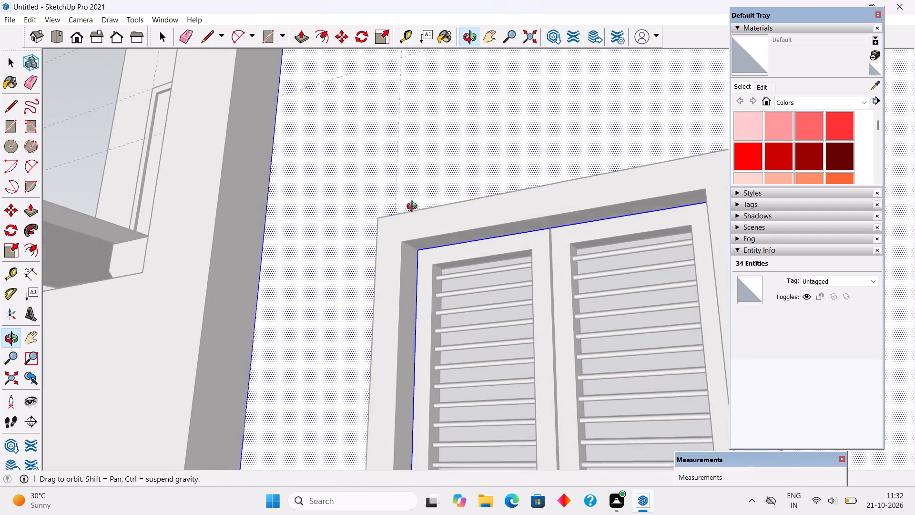
{"action": "middle_click_drag", "start_coordinate": [414, 207], "coordinate": [415, 212]}
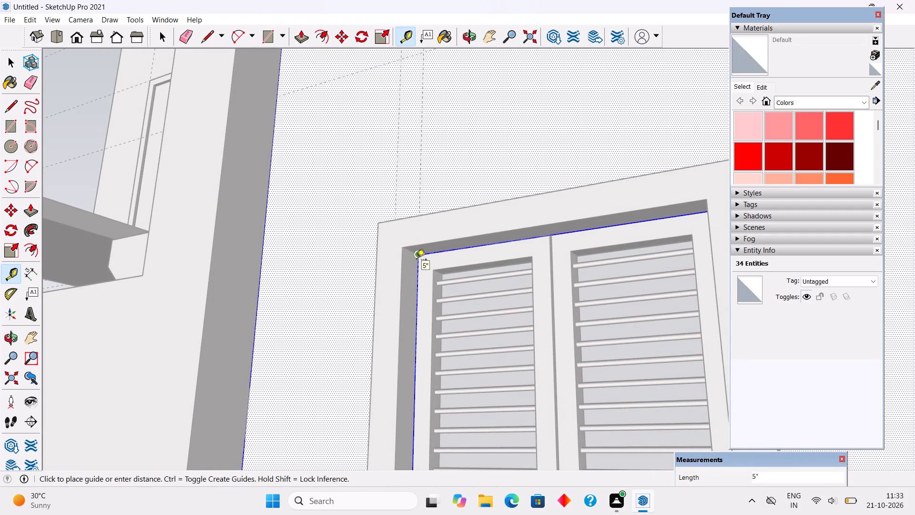
{"action": "key", "text": "space"}
{"action": "key", "text": "t"}
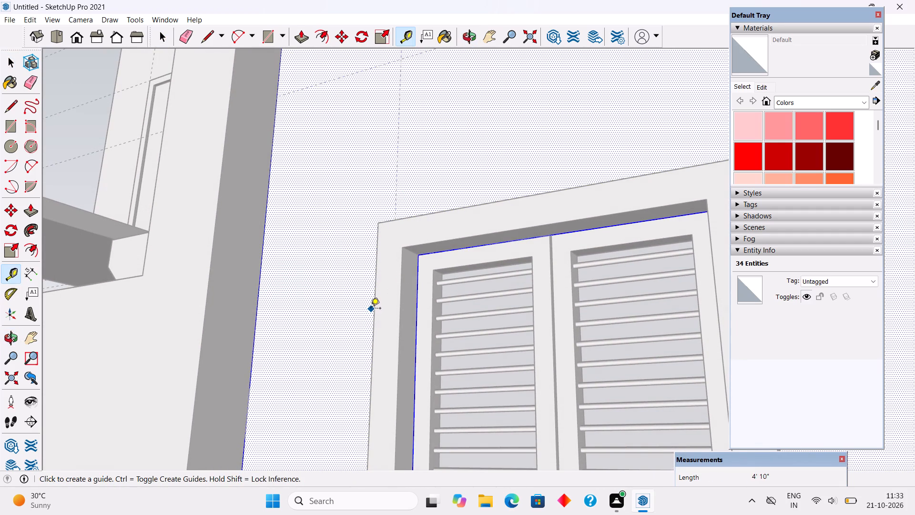
{"action": "left_click", "coordinate": [377, 314]}
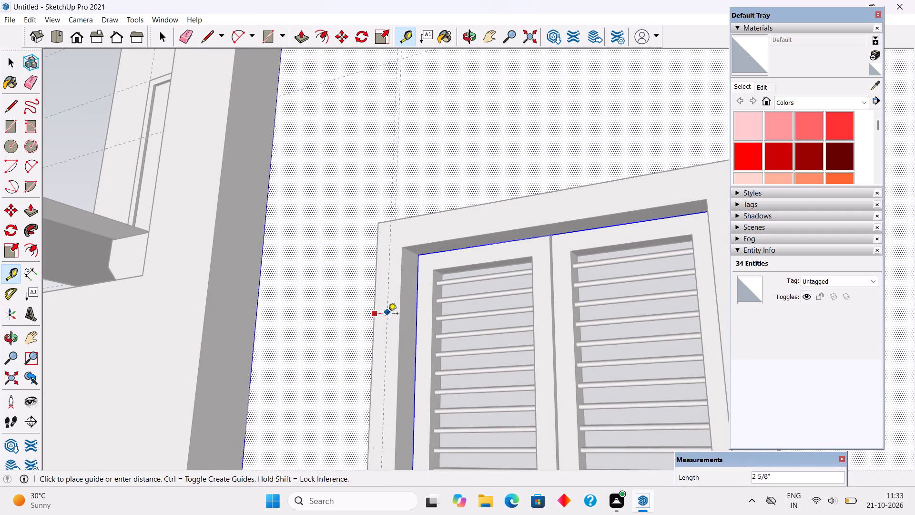
{"action": "key", "text": "space"}
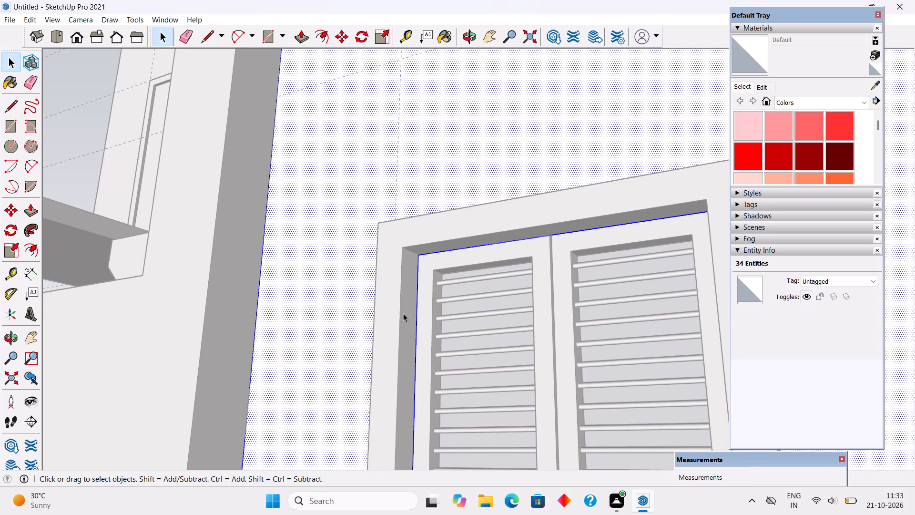
Add two vertical guides on the window wall, each 5" inside one of the guides aligned with the louvred frame's outer edges.
{"action": "scroll", "coordinate": [405, 316], "scroll_direction": "down", "scroll_amount": 7}
{"action": "scroll", "coordinate": [460, 279], "scroll_direction": "down", "scroll_amount": 3}
{"action": "middle_click_drag", "start_coordinate": [521, 300], "coordinate": [590, 370]}
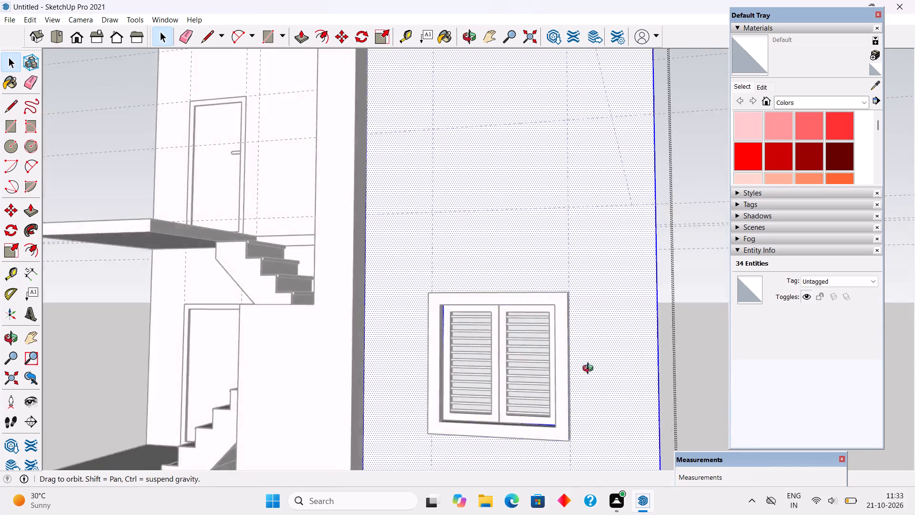
{"action": "middle_click_drag", "start_coordinate": [590, 370], "coordinate": [636, 441]}
{"action": "scroll", "coordinate": [571, 146], "scroll_direction": "up", "scroll_amount": 4}
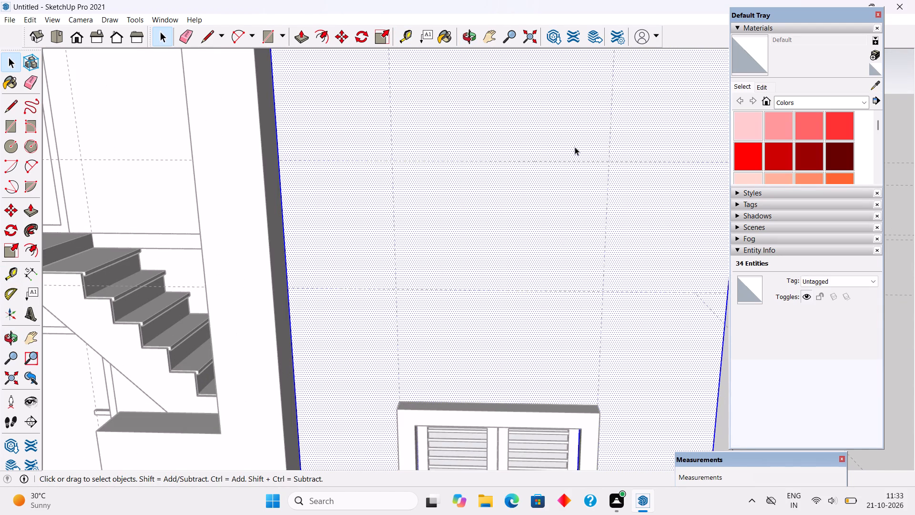
{"action": "key", "text": "t"}
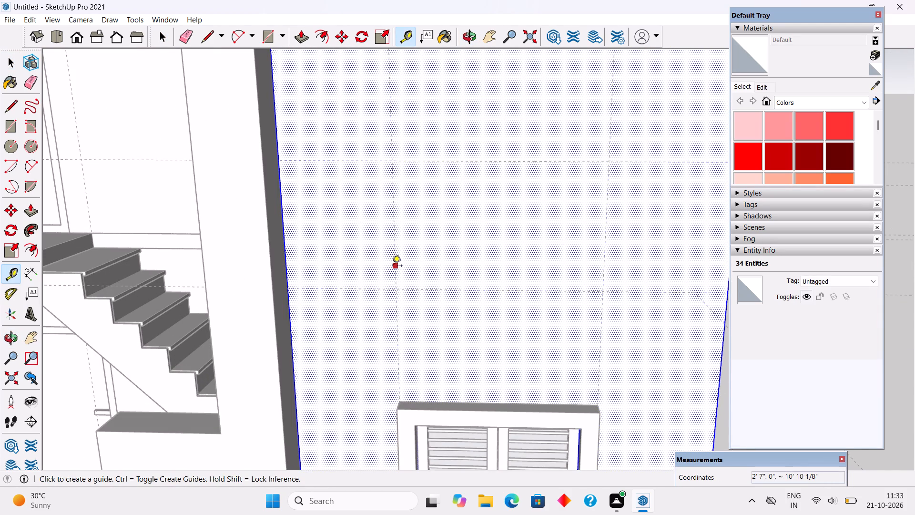
{"action": "left_click", "coordinate": [392, 267]}
{"action": "type", "text": "5\""}
{"action": "key", "text": "Return"}
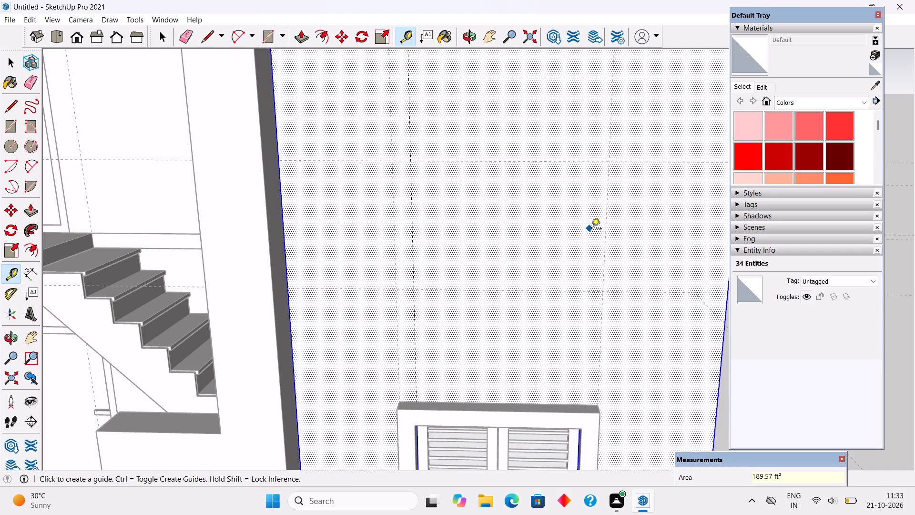
{"action": "left_click", "coordinate": [605, 257]}
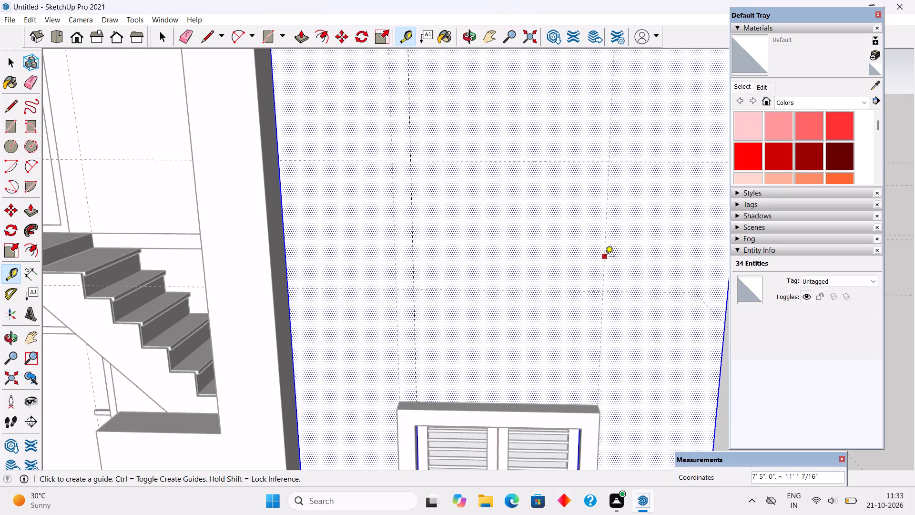
{"action": "type", "text": "5\""}
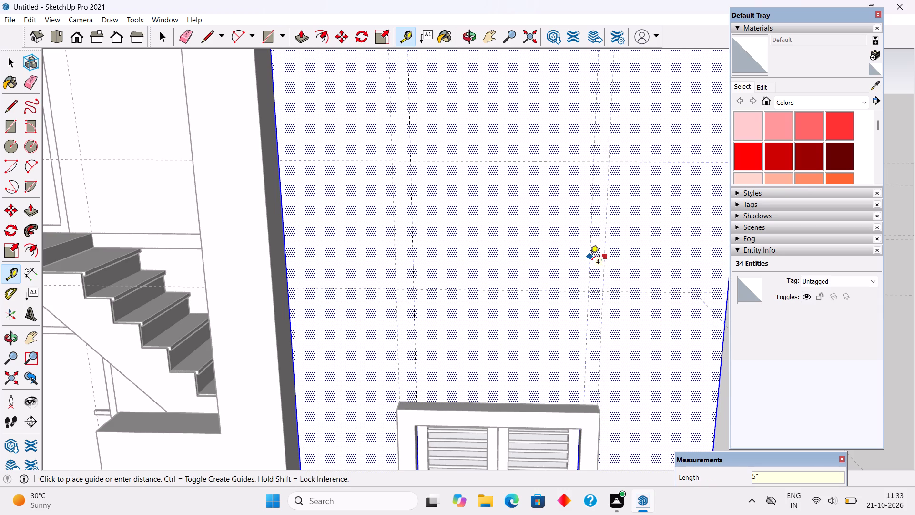
{"action": "key", "text": "Return"}
Draw a 4' by 3' rectangle between the inner guides and push it 9" through the wall as the upper window opening.
{"action": "key", "text": "r"}
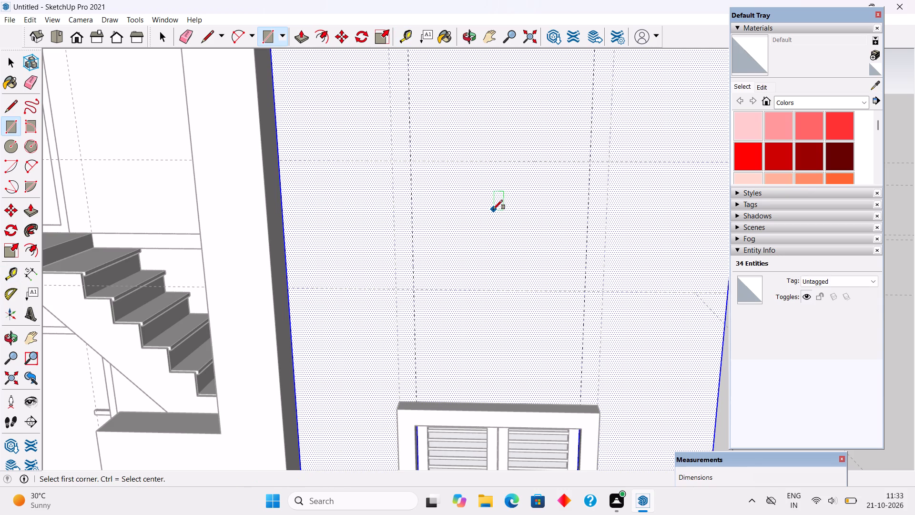
{"action": "left_click", "coordinate": [412, 162]}
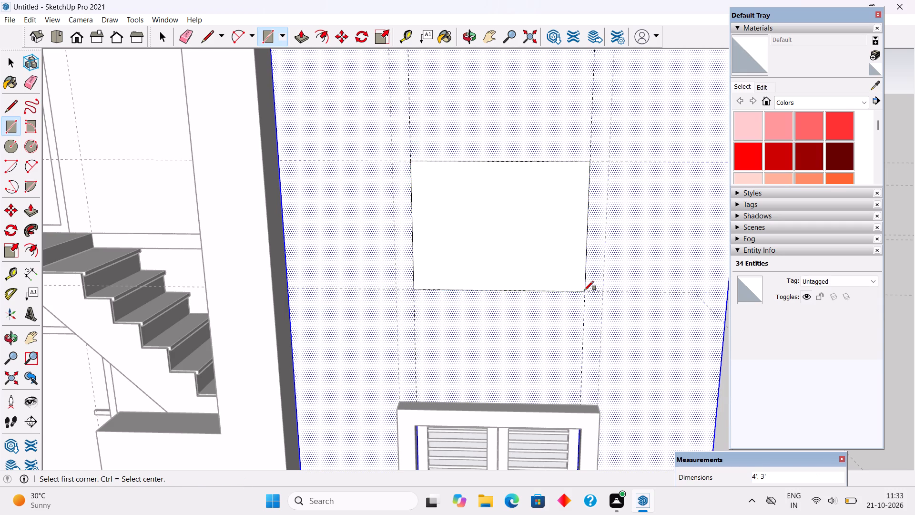
{"action": "left_click", "coordinate": [584, 290]}
{"action": "key", "text": "p"}
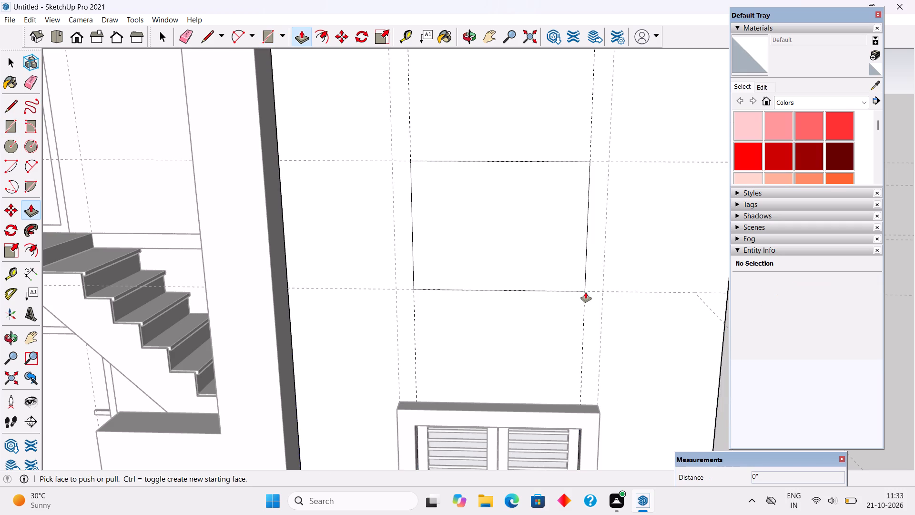
{"action": "left_click_drag", "start_coordinate": [573, 283], "coordinate": [527, 229]}
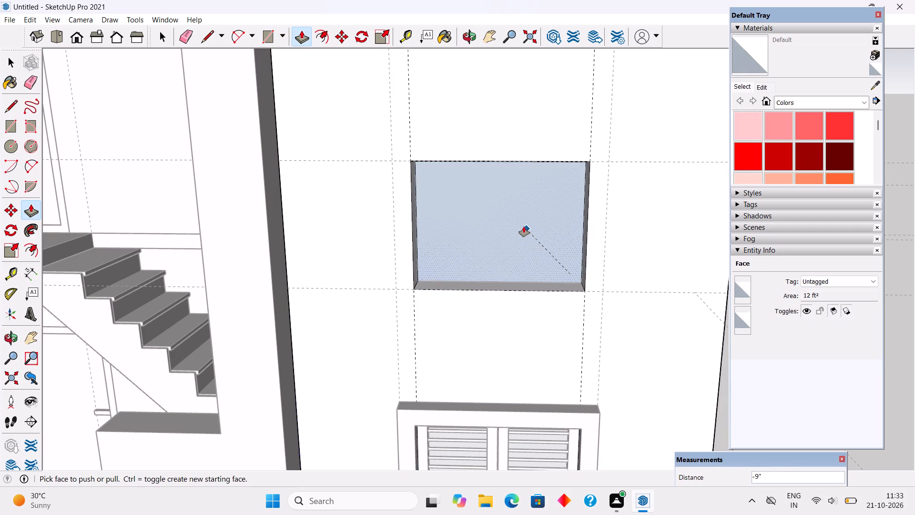
{"action": "key", "text": "space"}
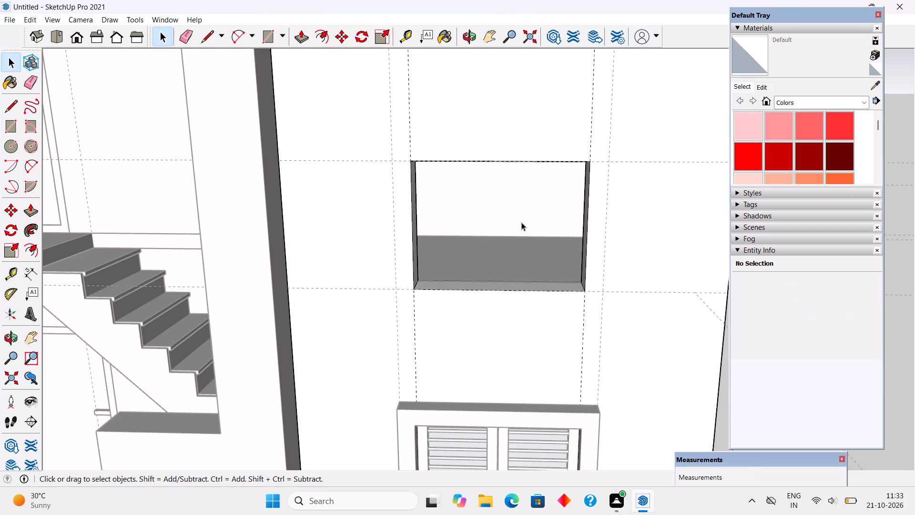
{"action": "scroll", "coordinate": [521, 223], "scroll_direction": "down", "scroll_amount": 11}
{"action": "left_click", "coordinate": [688, 150]}
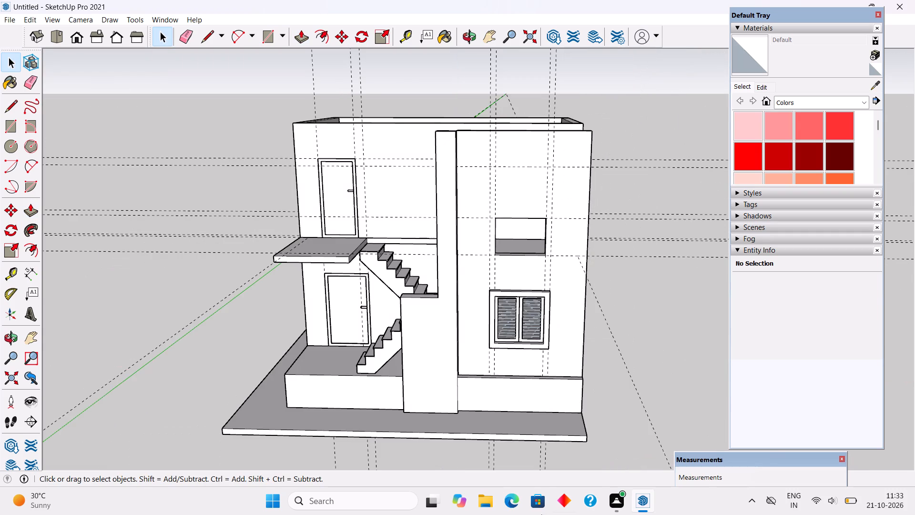
Draw a 4' by 3' rectangle covering the new upper window opening from corner to corner, outside the wall group.
{"action": "scroll", "coordinate": [481, 277], "scroll_direction": "up", "scroll_amount": 7}
{"action": "middle_click_drag", "start_coordinate": [707, 247], "coordinate": [701, 170]}
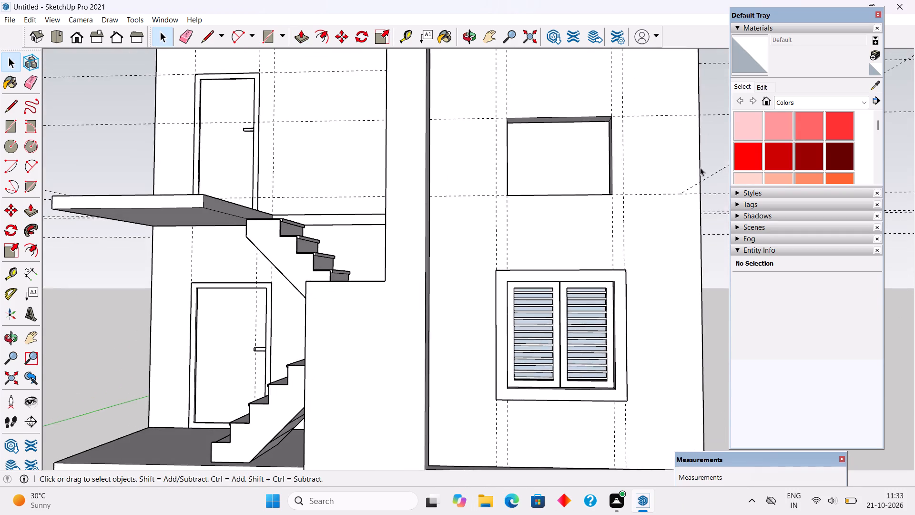
{"action": "scroll", "coordinate": [663, 137], "scroll_direction": "up", "scroll_amount": 3}
{"action": "middle_click_drag", "start_coordinate": [574, 92], "coordinate": [573, 120]}
{"action": "scroll", "coordinate": [573, 120], "scroll_direction": "up", "scroll_amount": 1}
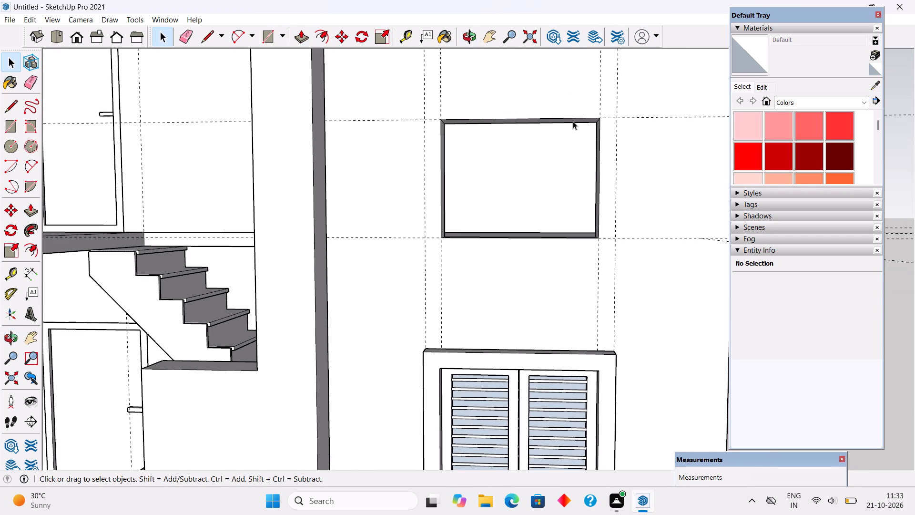
{"action": "scroll", "coordinate": [530, 92], "scroll_direction": "up", "scroll_amount": 2}
{"action": "key", "text": "r"}
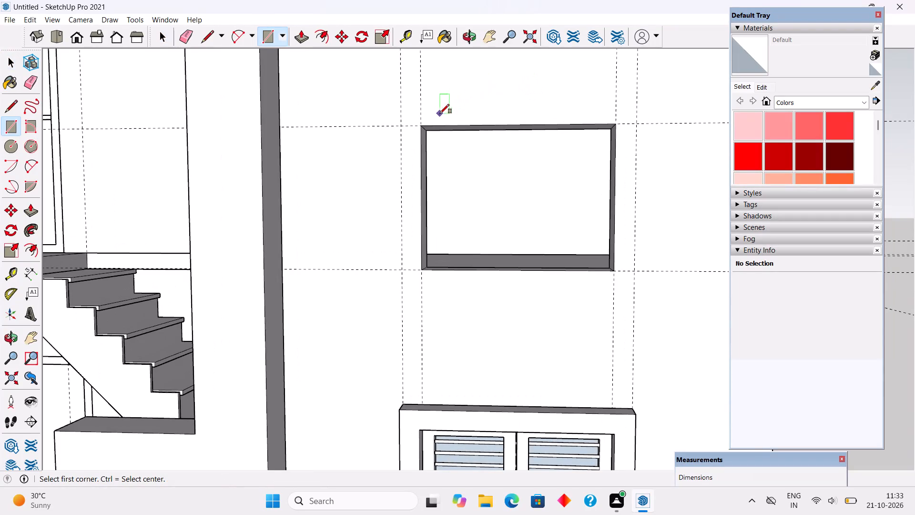
{"action": "left_click", "coordinate": [420, 124]}
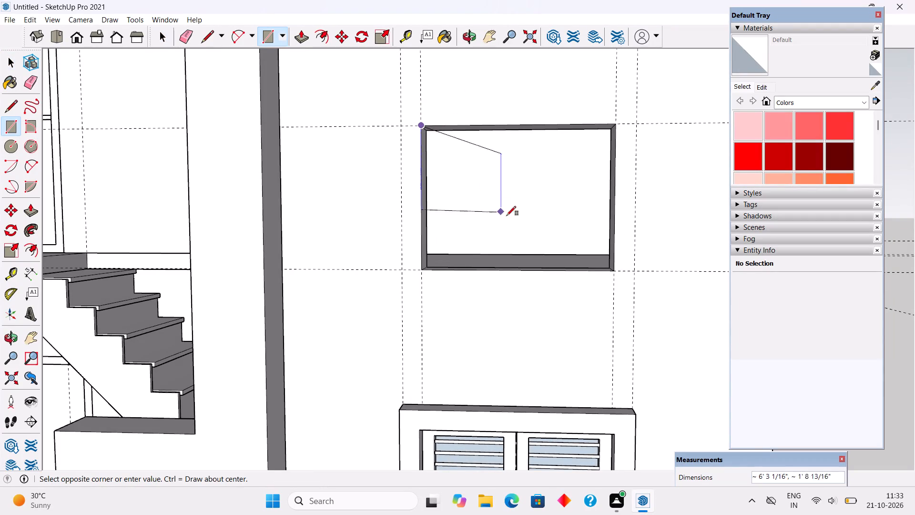
{"action": "left_click", "coordinate": [614, 269]}
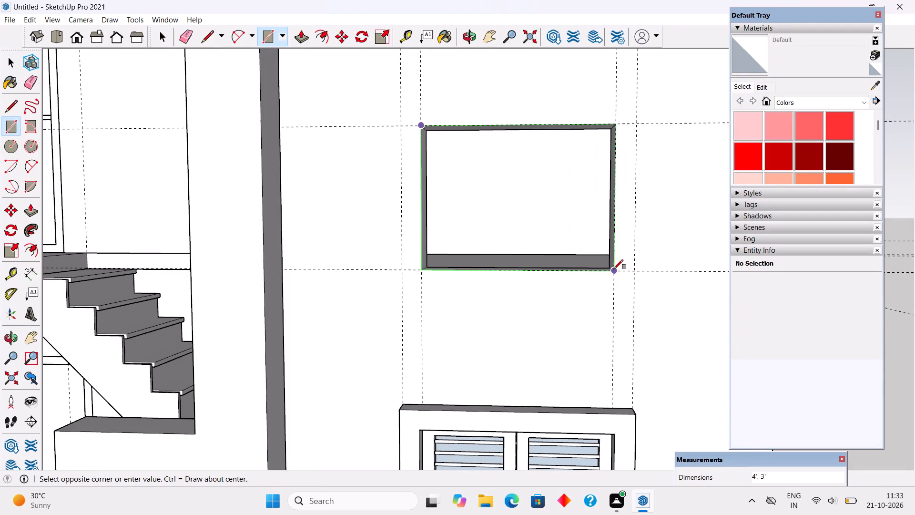
Offset the rectangle's edges 5" outward and delete the inner face, leaving a frame face around the opening.
{"action": "key", "text": "f"}
{"action": "left_click", "coordinate": [578, 262]}
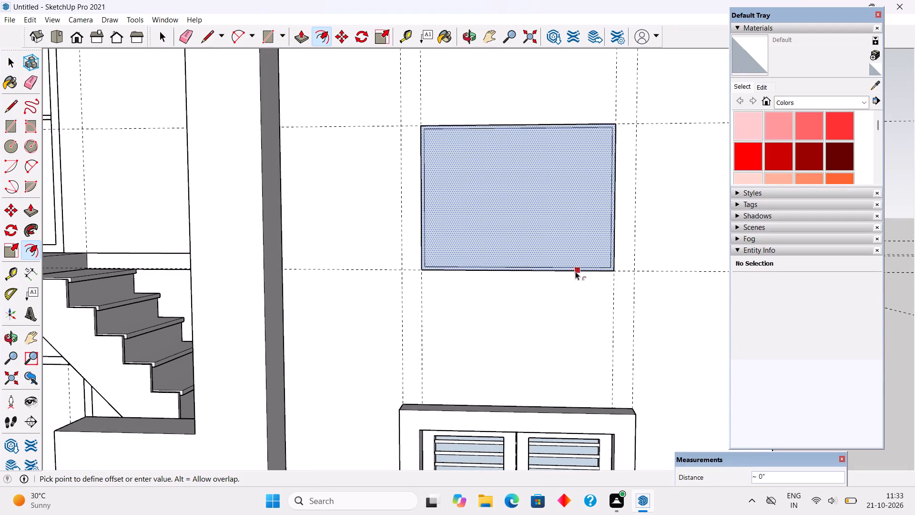
{"action": "type", "text": "5\""}
{"action": "key", "text": "Return"}
{"action": "key", "text": "space"}
{"action": "left_click", "coordinate": [571, 209]}
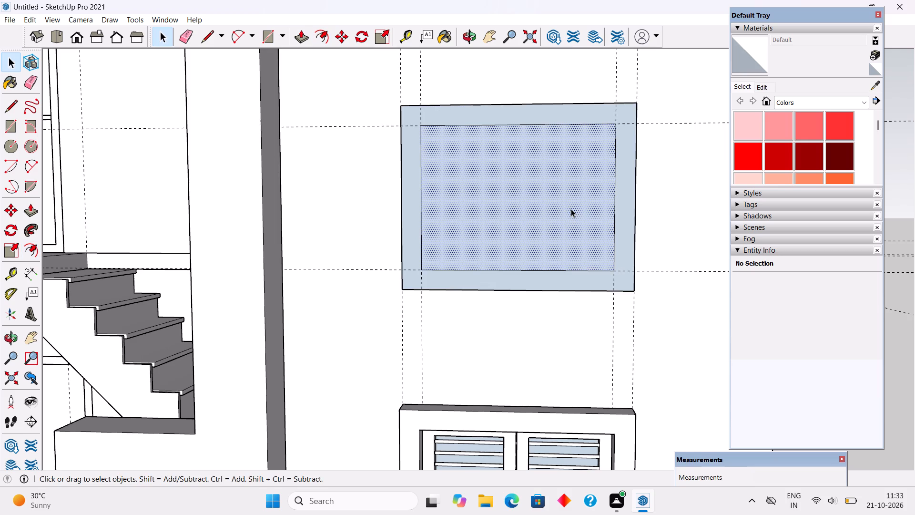
{"action": "key", "text": "Delete"}
Pull the frame face outward to match the projection of the lower louvred window's frame.
{"action": "key", "text": "p"}
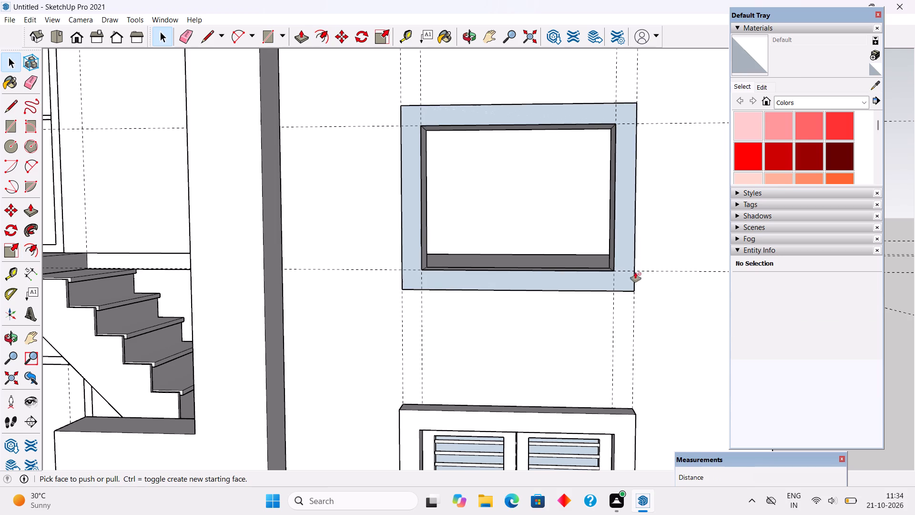
{"action": "left_click", "coordinate": [629, 259]}
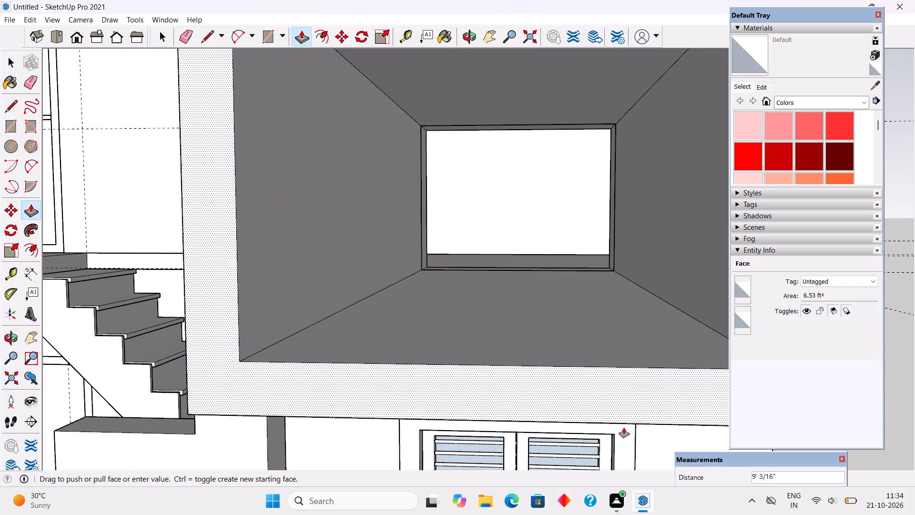
{"action": "left_click", "coordinate": [627, 430]}
{"action": "key", "text": "space"}
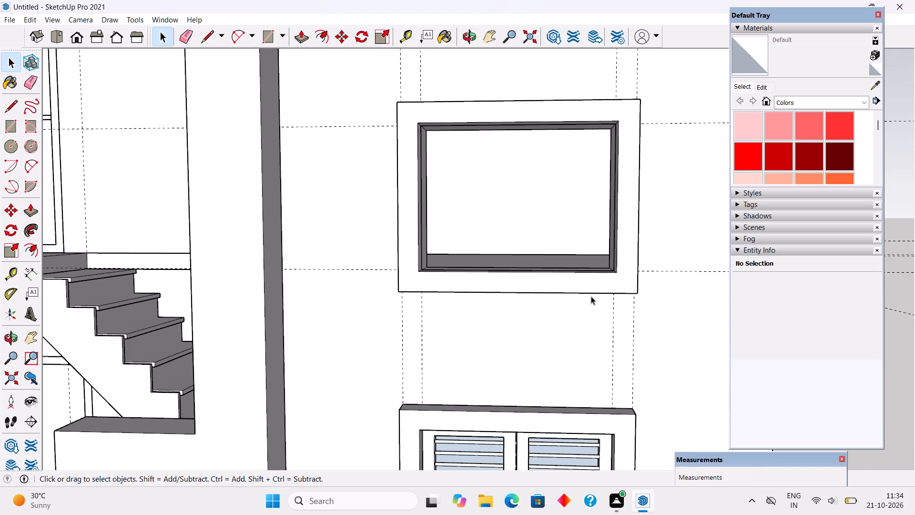
Select all connected geometry of the upper window frame and make it a group.
{"action": "triple_click", "coordinate": [591, 293]}
{"action": "right_click", "coordinate": [591, 293]}
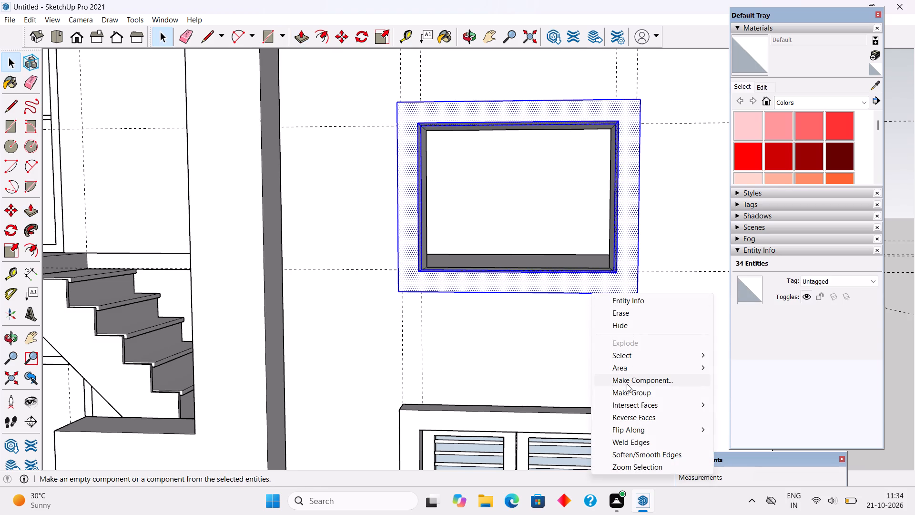
{"action": "left_click", "coordinate": [630, 395]}
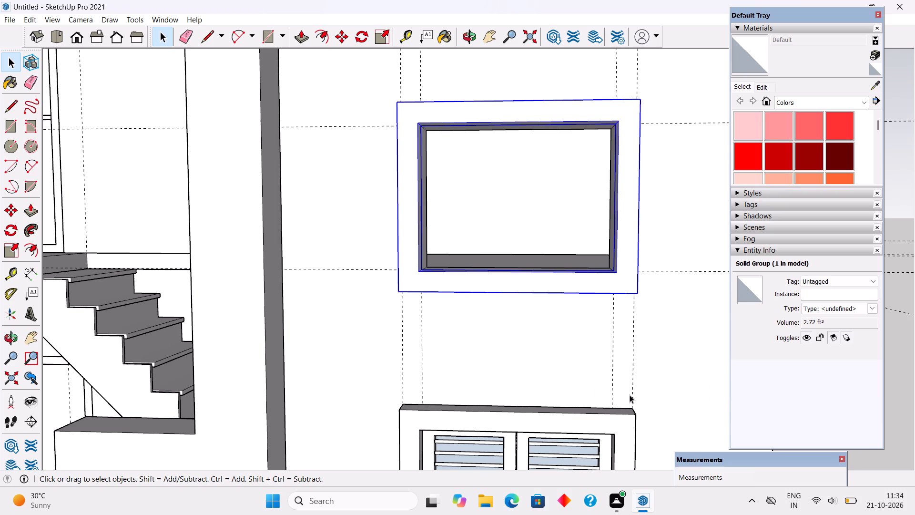
{"action": "key", "text": "space"}
{"action": "scroll", "coordinate": [534, 276], "scroll_direction": "down", "scroll_amount": 3}
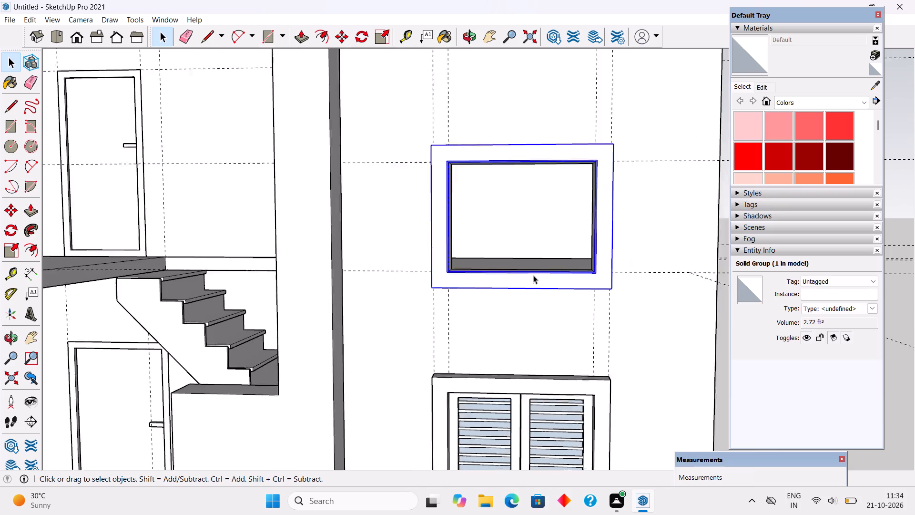
{"action": "scroll", "coordinate": [533, 275], "scroll_direction": "down", "scroll_amount": 6}
{"action": "left_click", "coordinate": [683, 165]}
{"action": "middle_click_drag", "start_coordinate": [608, 289], "coordinate": [609, 289]}
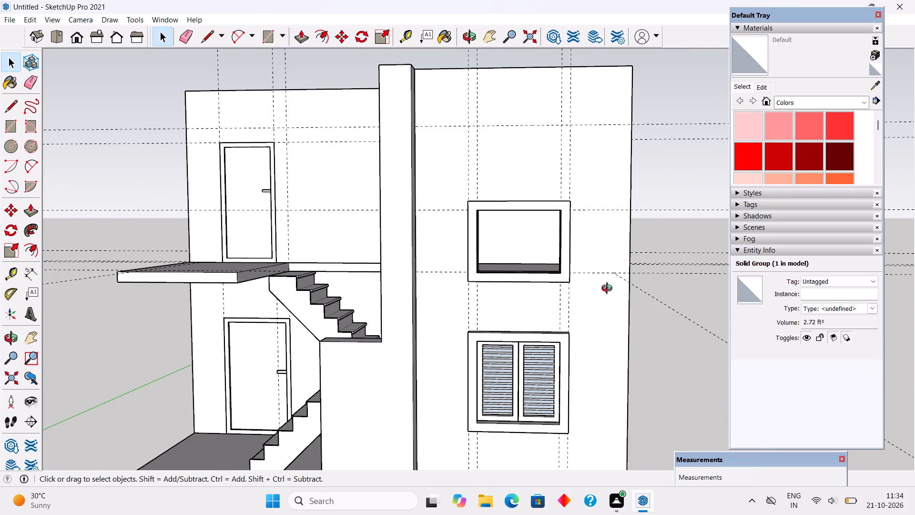
Draw a 4' by 3' rectangle across the upper window frame's inner opening, from corner to corner.
{"action": "middle_click_drag", "start_coordinate": [609, 289], "coordinate": [639, 269]}
{"action": "scroll", "coordinate": [582, 231], "scroll_direction": "up", "scroll_amount": 10}
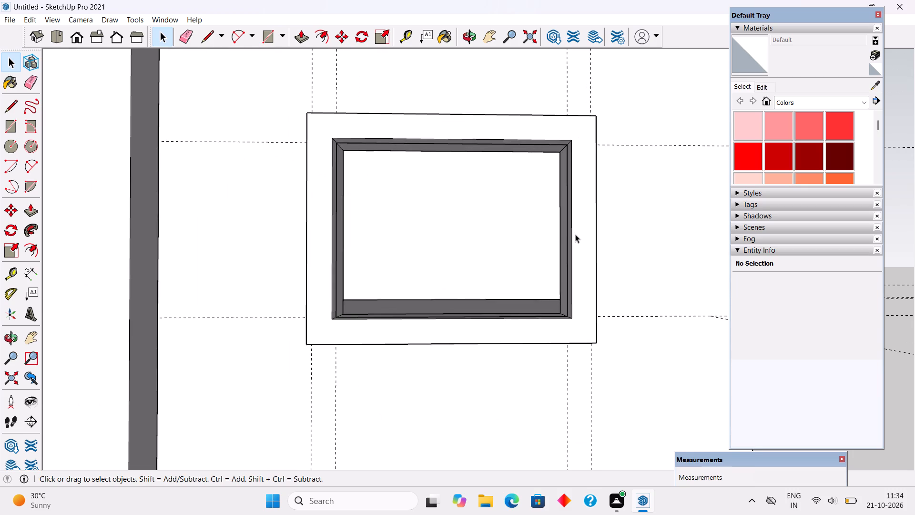
{"action": "middle_click_drag", "start_coordinate": [575, 234], "coordinate": [579, 218]}
{"action": "key", "text": "r"}
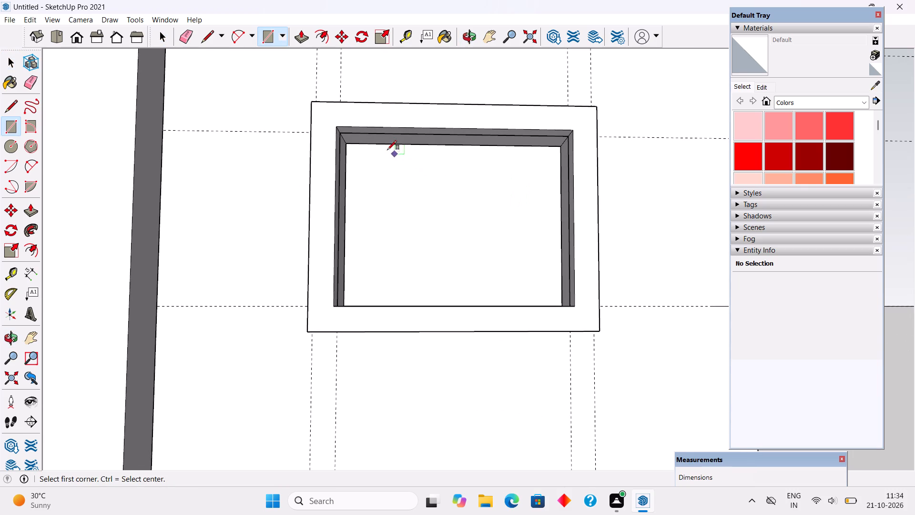
{"action": "left_click", "coordinate": [337, 128]}
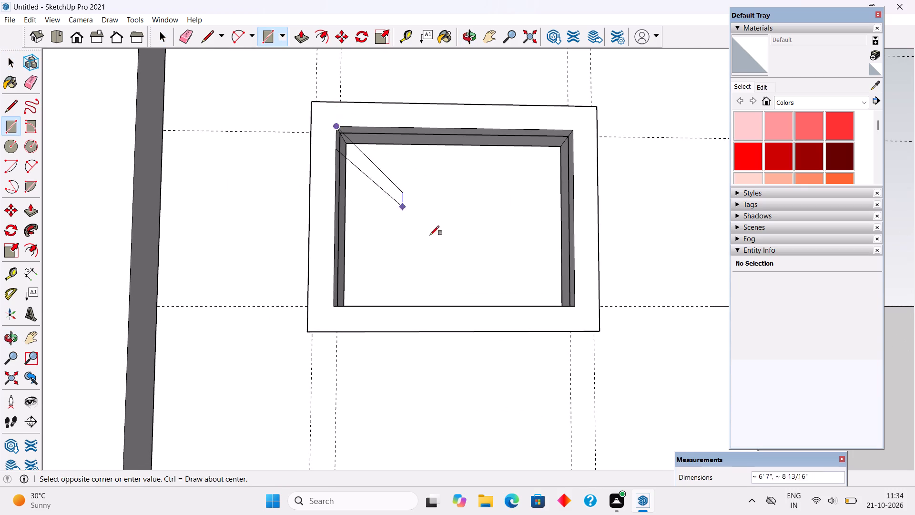
{"action": "left_click", "coordinate": [571, 303]}
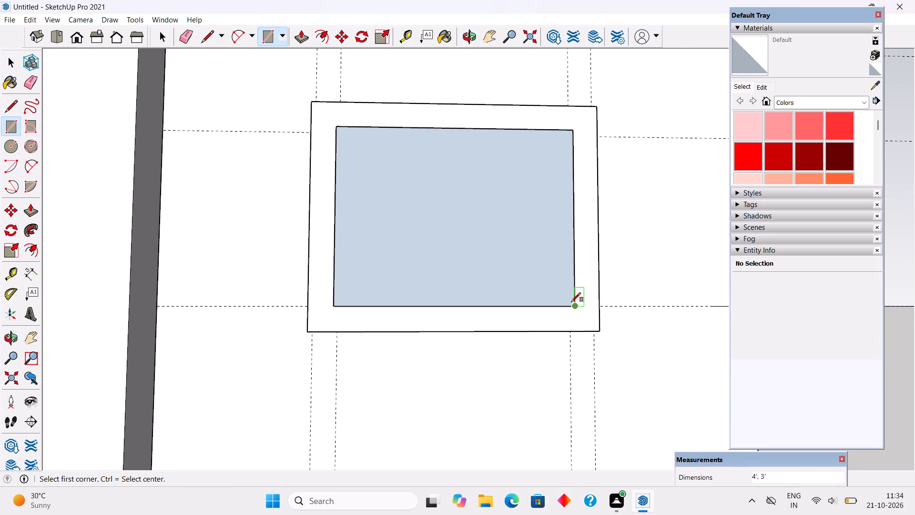
Offset the new rectangle's edges 3" inward.
{"action": "key", "text": "f"}
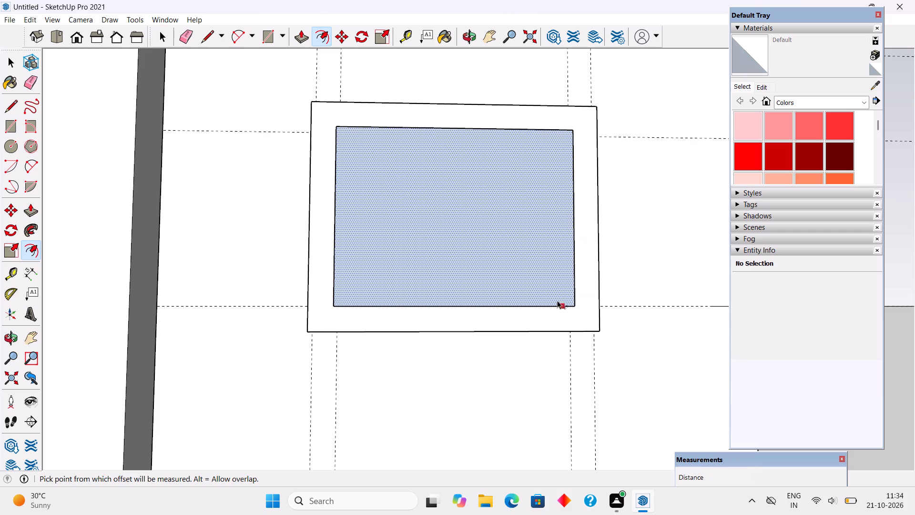
{"action": "left_click", "coordinate": [545, 303]}
{"action": "key", "text": "6"}
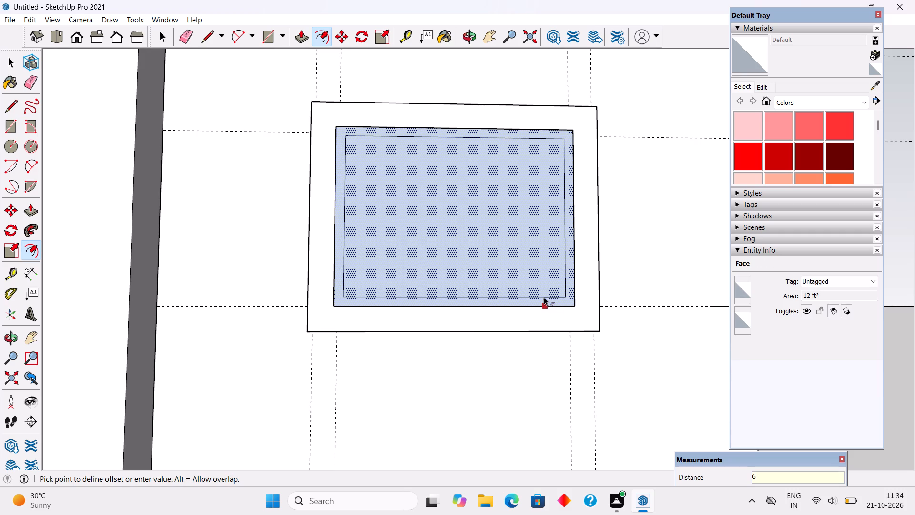
{"action": "key", "text": "BackSpace"}
{"action": "type", "text": "3\""}
{"action": "key", "text": "Return"}
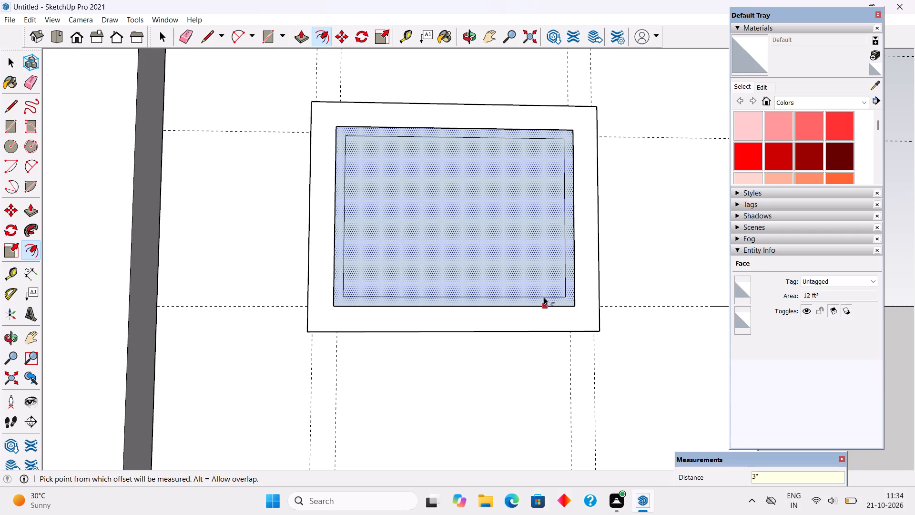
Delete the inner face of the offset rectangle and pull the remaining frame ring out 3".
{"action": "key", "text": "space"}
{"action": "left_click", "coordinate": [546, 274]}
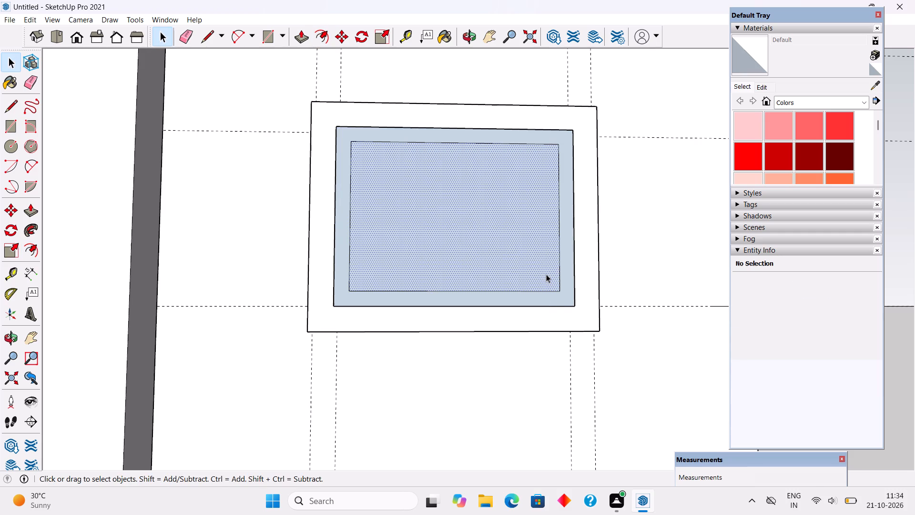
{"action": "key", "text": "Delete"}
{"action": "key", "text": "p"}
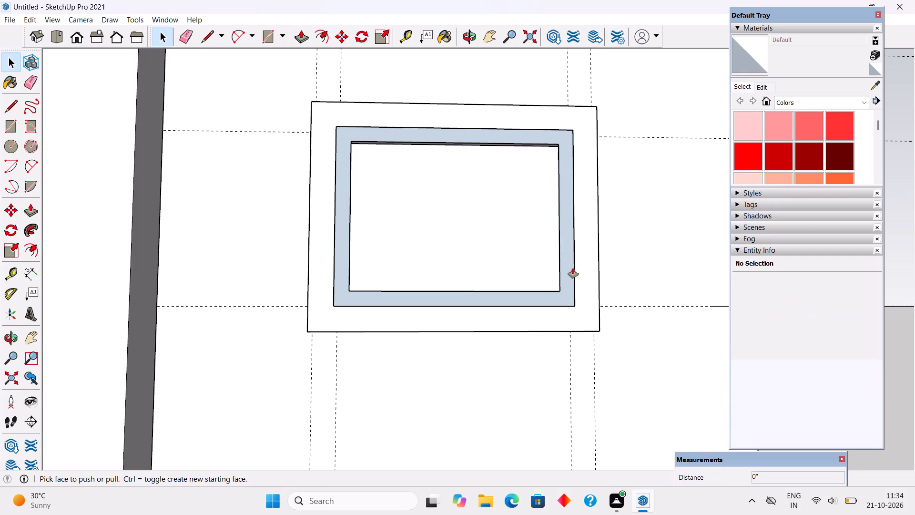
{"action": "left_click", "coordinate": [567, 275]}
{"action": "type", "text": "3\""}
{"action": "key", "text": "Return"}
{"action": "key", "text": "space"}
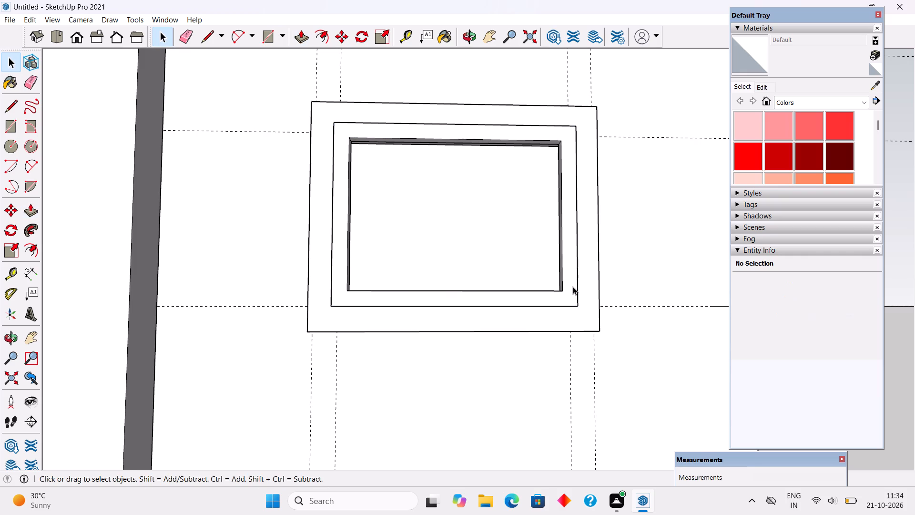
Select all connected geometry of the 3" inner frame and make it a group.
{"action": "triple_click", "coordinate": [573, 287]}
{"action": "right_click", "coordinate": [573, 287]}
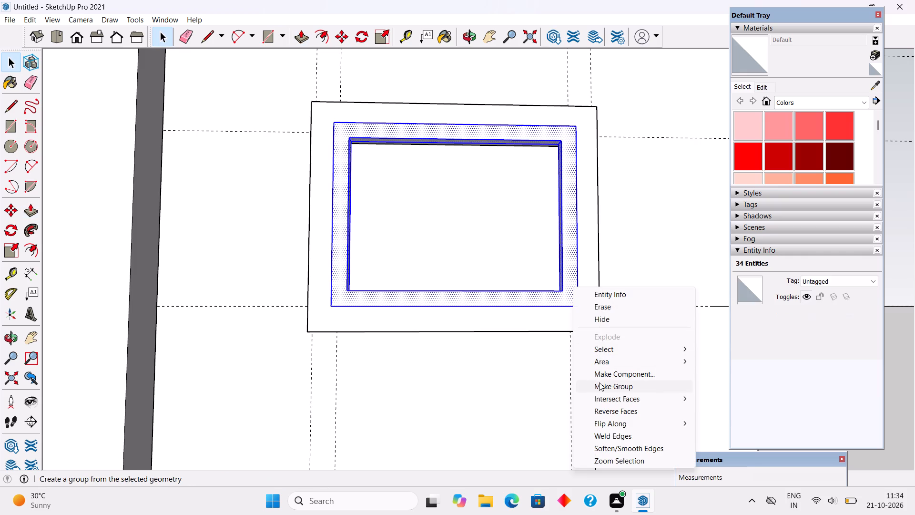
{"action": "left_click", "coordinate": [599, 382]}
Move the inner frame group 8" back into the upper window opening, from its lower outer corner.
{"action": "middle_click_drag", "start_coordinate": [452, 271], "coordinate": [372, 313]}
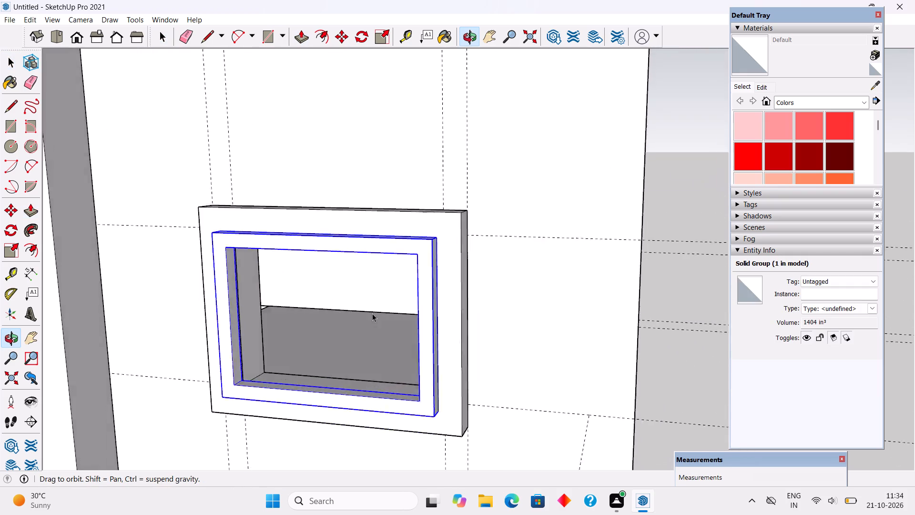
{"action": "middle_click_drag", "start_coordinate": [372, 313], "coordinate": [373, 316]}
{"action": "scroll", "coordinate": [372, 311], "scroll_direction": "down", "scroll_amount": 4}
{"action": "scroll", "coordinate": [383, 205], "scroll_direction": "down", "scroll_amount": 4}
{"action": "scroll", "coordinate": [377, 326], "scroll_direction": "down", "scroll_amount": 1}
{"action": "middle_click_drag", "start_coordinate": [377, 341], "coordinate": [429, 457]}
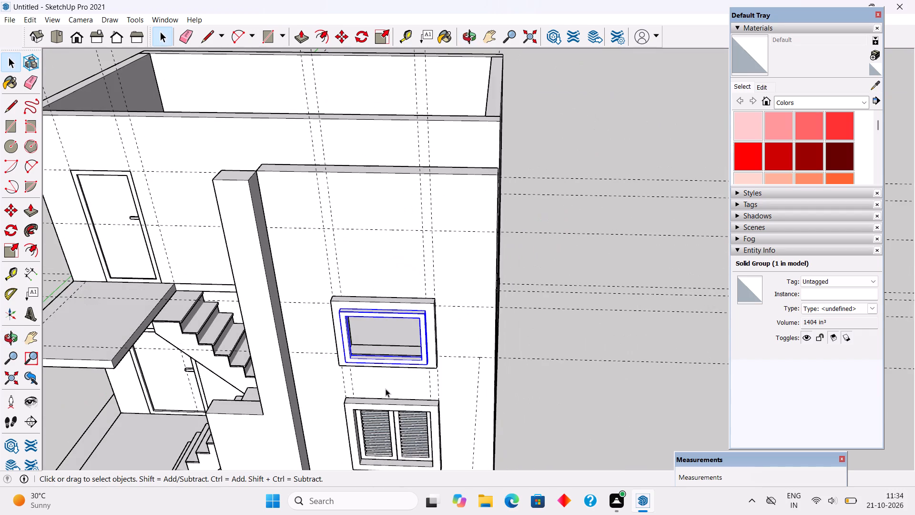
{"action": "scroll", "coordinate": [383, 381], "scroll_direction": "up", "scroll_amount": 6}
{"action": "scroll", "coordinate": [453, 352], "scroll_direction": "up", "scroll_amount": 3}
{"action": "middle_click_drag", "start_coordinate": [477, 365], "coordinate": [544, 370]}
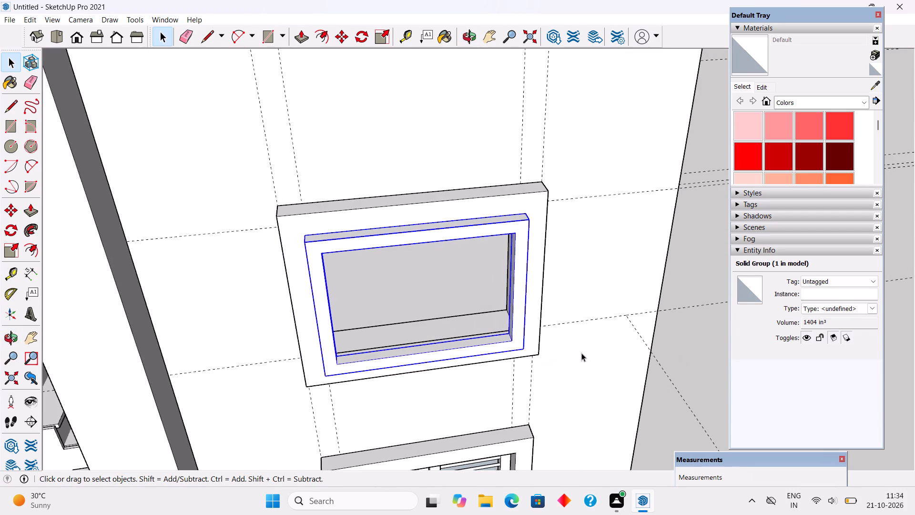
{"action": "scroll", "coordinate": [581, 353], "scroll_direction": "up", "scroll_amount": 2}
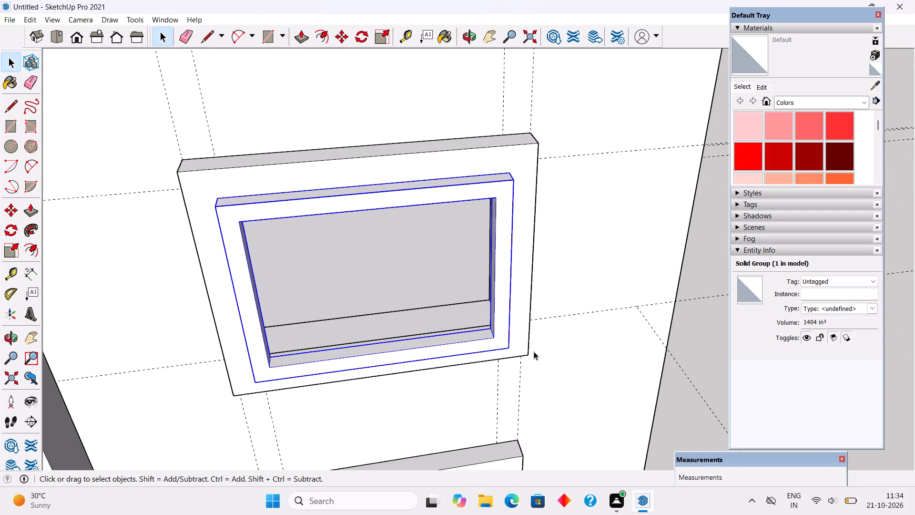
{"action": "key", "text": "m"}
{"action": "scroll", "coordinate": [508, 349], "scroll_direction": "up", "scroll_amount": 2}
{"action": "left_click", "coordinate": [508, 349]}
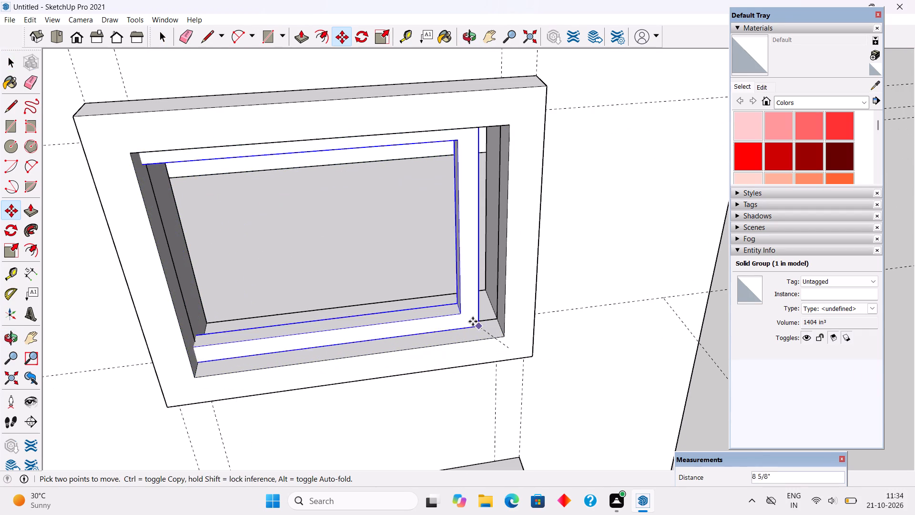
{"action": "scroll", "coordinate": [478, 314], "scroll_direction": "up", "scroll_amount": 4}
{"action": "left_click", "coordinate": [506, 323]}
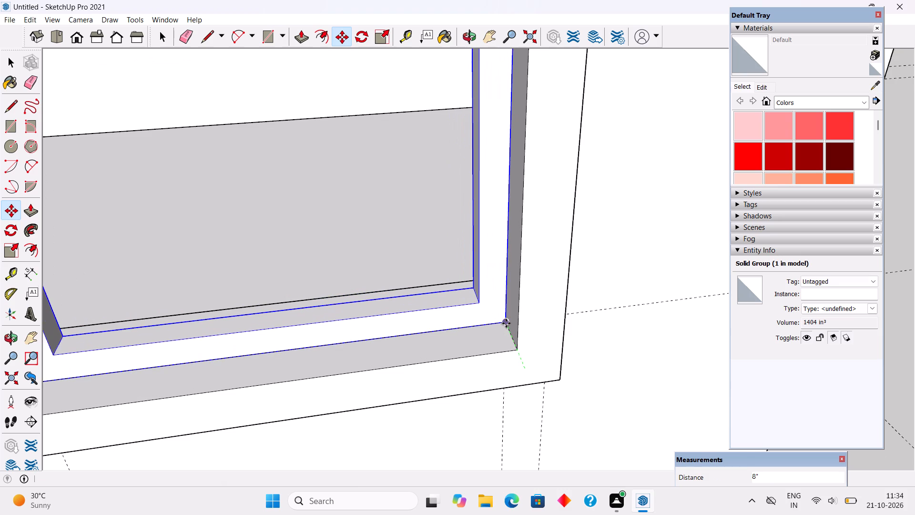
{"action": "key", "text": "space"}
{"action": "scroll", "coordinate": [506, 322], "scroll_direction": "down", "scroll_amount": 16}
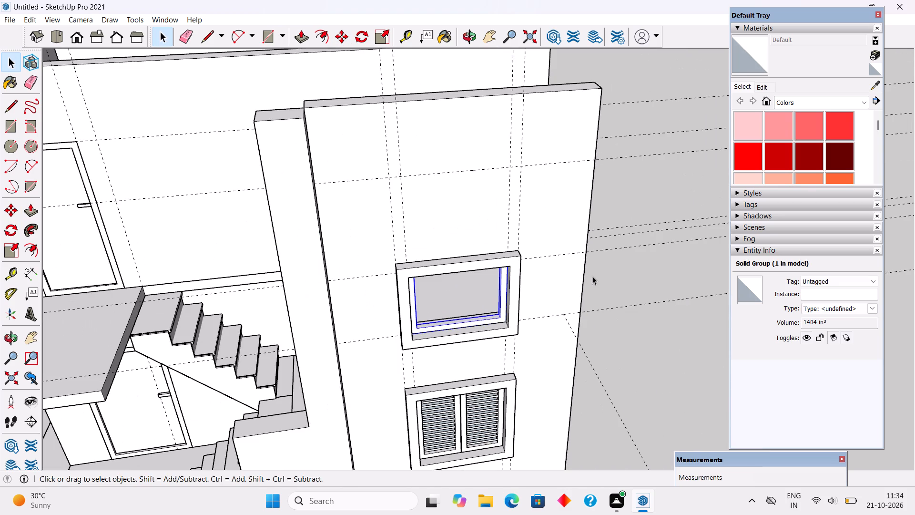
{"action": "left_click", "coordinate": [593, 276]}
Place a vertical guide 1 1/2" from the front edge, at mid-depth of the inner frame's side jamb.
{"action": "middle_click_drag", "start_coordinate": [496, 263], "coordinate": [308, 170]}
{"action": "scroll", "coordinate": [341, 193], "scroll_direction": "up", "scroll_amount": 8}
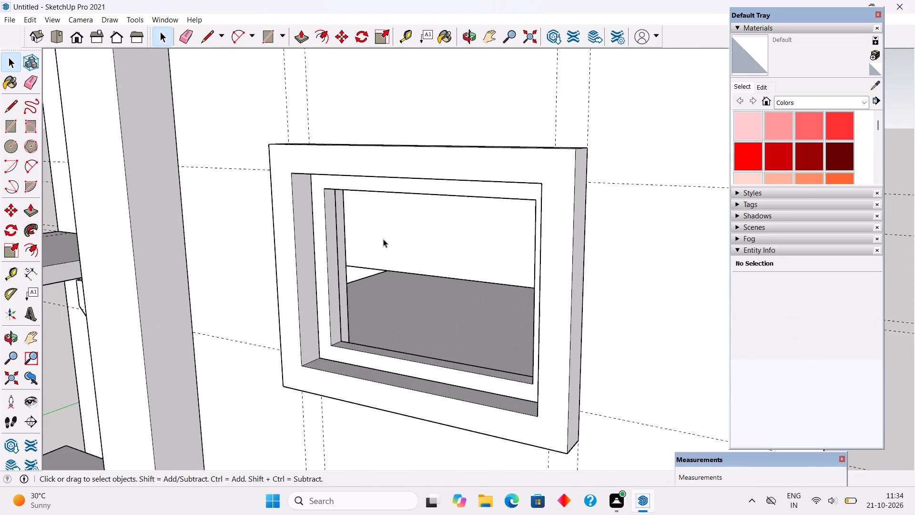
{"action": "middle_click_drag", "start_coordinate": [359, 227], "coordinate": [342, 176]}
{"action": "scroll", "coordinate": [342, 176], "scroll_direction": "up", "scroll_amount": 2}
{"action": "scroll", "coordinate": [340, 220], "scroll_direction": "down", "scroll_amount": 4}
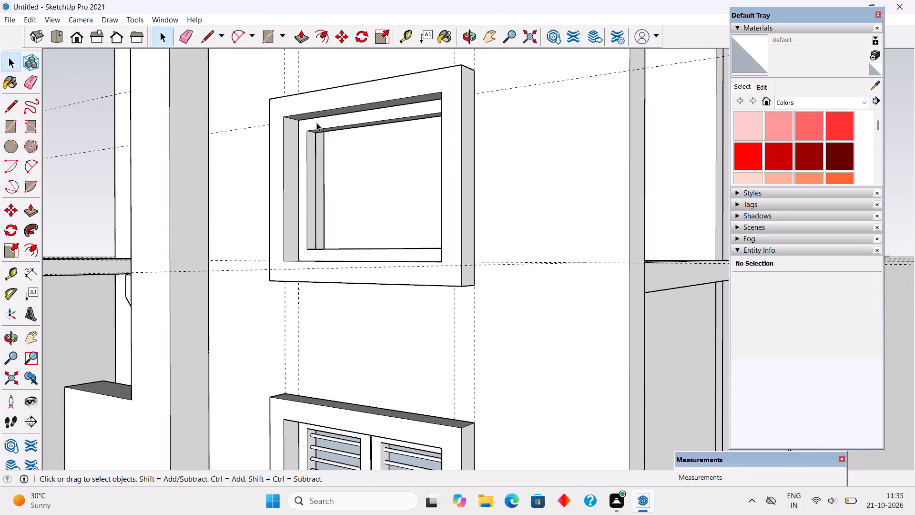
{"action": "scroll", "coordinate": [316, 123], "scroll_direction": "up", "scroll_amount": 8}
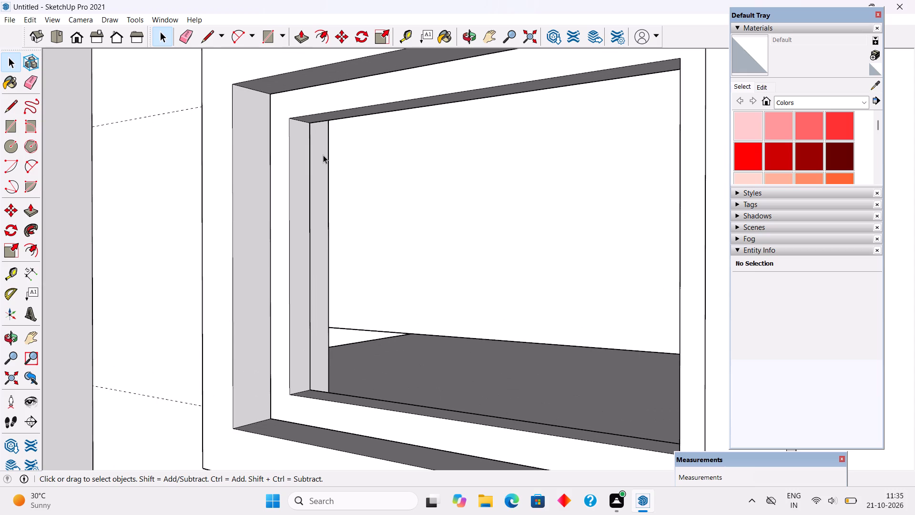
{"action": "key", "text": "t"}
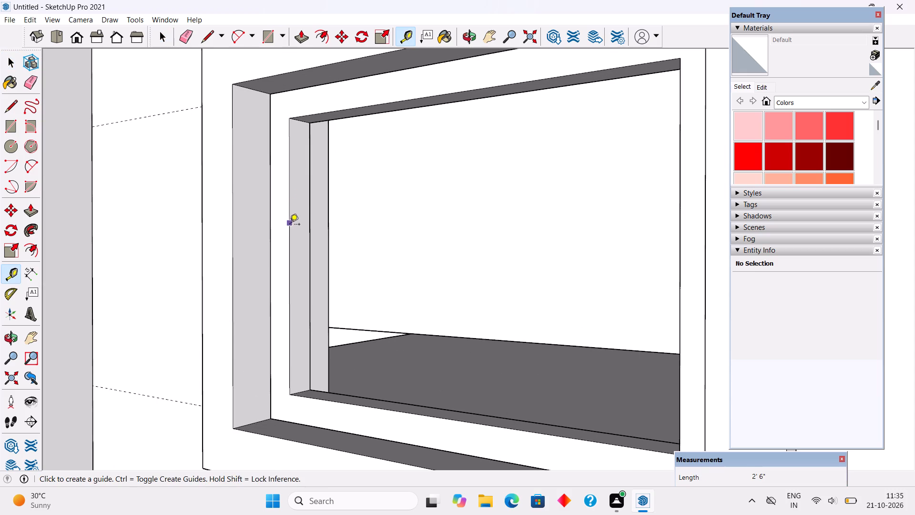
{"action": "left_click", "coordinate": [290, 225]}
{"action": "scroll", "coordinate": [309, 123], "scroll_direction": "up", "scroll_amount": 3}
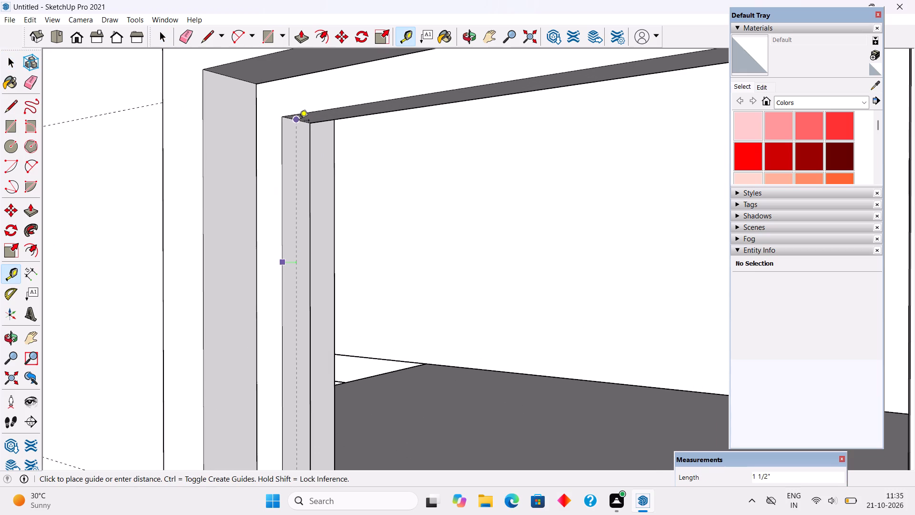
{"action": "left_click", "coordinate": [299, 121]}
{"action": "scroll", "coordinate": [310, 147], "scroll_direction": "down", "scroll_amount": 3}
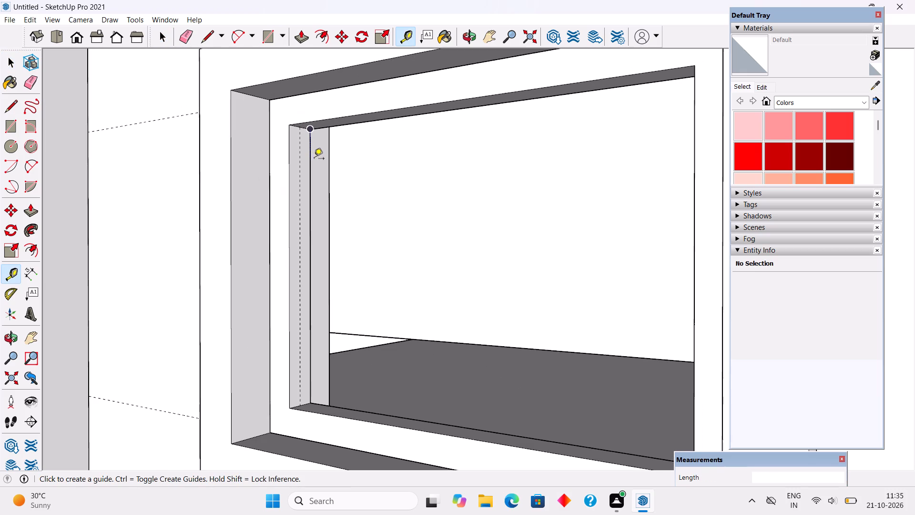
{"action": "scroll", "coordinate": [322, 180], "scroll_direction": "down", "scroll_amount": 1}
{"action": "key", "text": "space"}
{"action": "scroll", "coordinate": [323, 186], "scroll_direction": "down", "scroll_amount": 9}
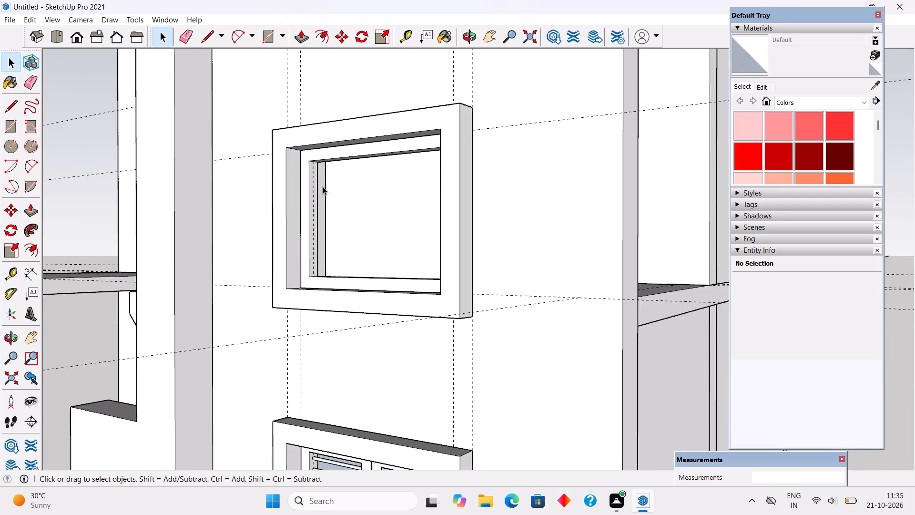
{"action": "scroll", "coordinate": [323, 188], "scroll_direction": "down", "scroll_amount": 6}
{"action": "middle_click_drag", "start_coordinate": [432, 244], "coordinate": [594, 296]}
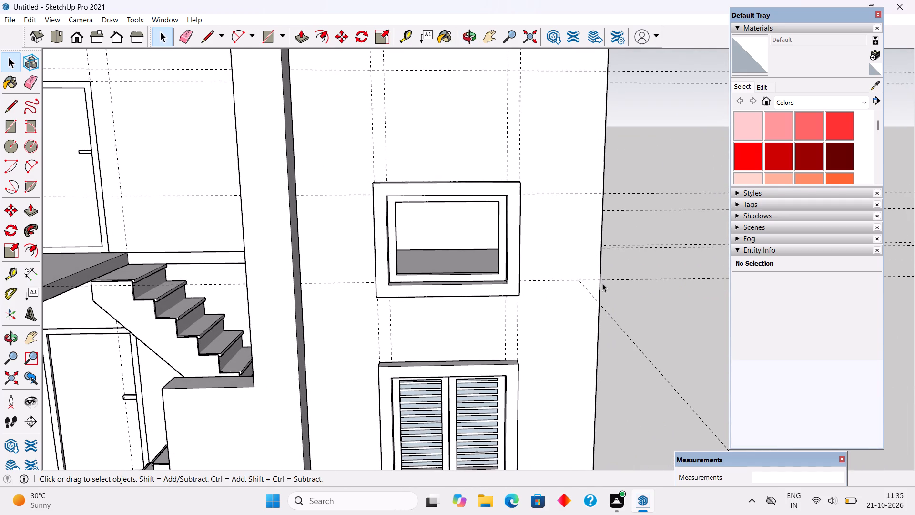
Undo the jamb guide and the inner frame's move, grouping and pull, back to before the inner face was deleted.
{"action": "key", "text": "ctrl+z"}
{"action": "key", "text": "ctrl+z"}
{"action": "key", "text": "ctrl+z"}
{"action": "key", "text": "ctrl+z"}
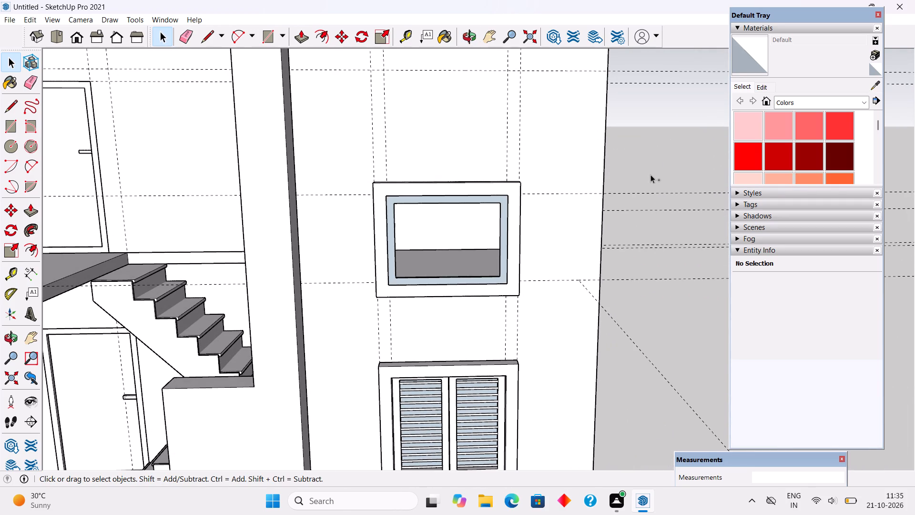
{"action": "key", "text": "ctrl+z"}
Place a vertical centre guide 1' 9" from the side edge of the inner offset rectangle, at its bottom edge's midpoint.
{"action": "key", "text": "t"}
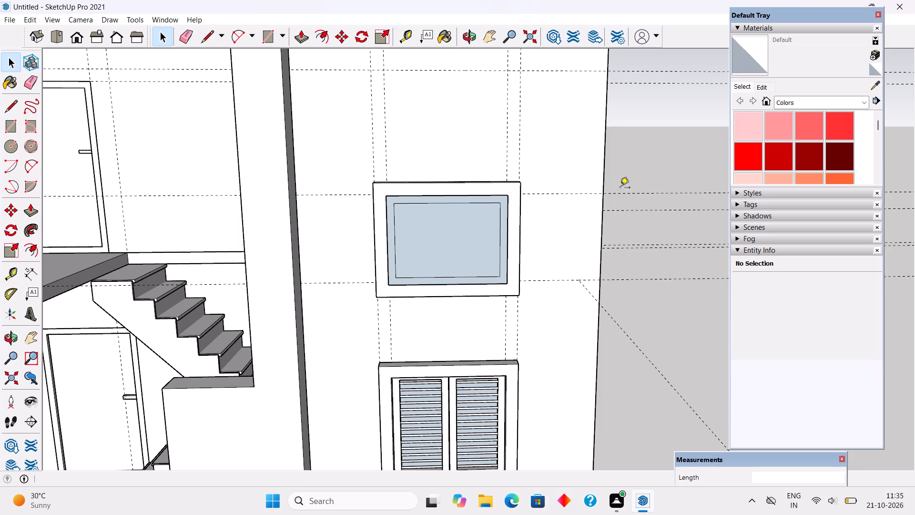
{"action": "scroll", "coordinate": [414, 254], "scroll_direction": "up", "scroll_amount": 3}
{"action": "left_click", "coordinate": [390, 254]}
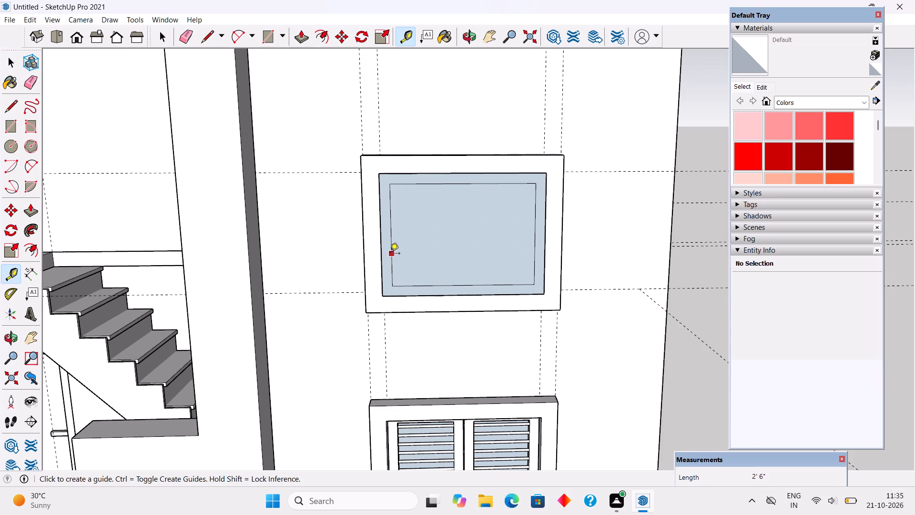
{"action": "left_click", "coordinate": [463, 285]}
Add two vertical guides, each .15" from the centre guide, one on either side of it.
{"action": "left_click", "coordinate": [463, 268]}
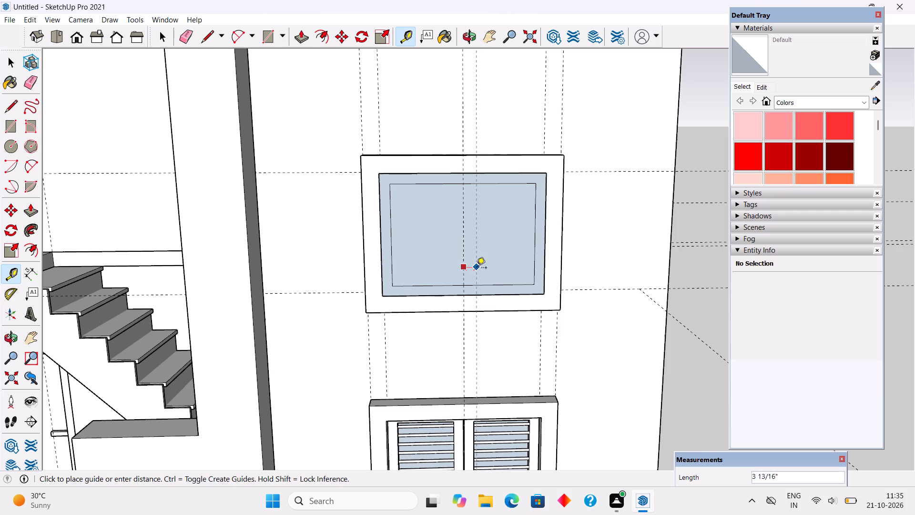
{"action": "type", "text": ".15\""}
{"action": "key", "text": "Return"}
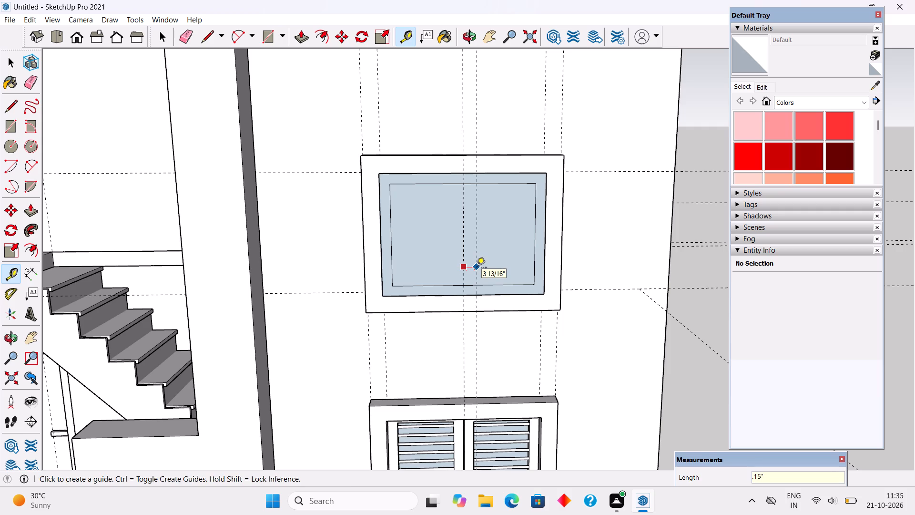
{"action": "scroll", "coordinate": [450, 246], "scroll_direction": "up", "scroll_amount": 18}
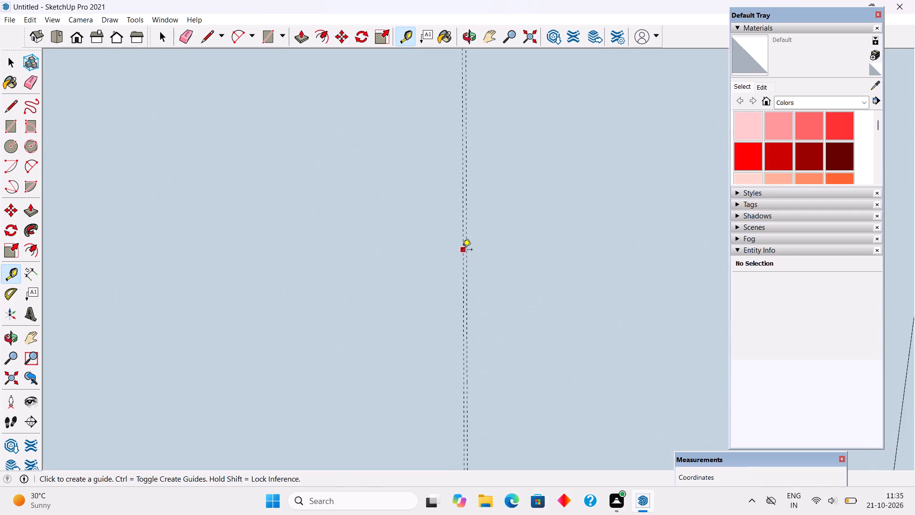
{"action": "scroll", "coordinate": [462, 250], "scroll_direction": "up", "scroll_amount": 7}
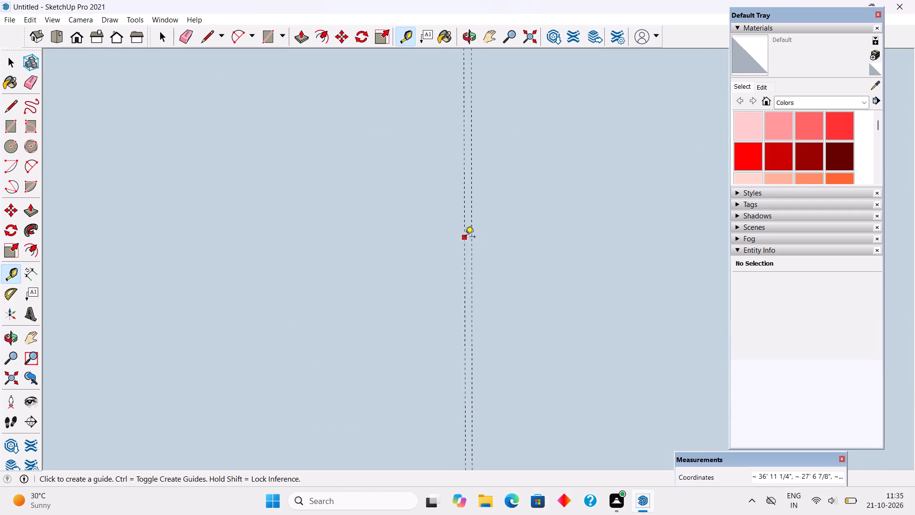
{"action": "left_click", "coordinate": [465, 237]}
{"action": "type", "text": ".15\""}
{"action": "key", "text": "Return"}
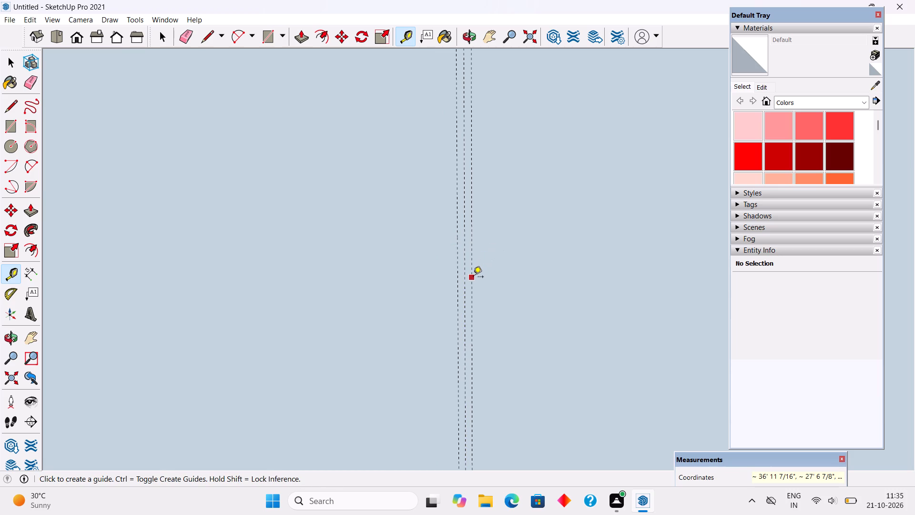
Add two vertical guides, each 3" outward from the pair of guides flanking the centre guide.
{"action": "left_click", "coordinate": [473, 278]}
{"action": "key", "text": "3"}
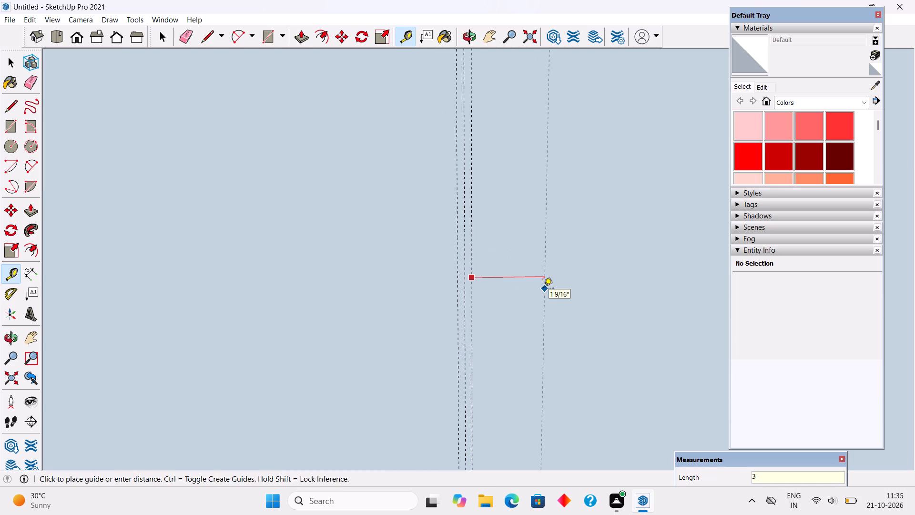
{"action": "key", "text": "shift+quotedbl"}
{"action": "key", "text": "Return"}
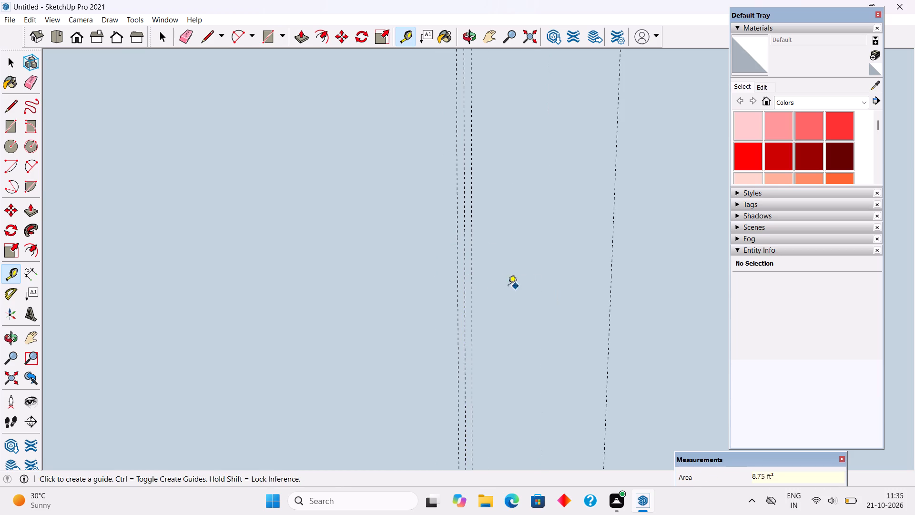
{"action": "left_click", "coordinate": [457, 288]}
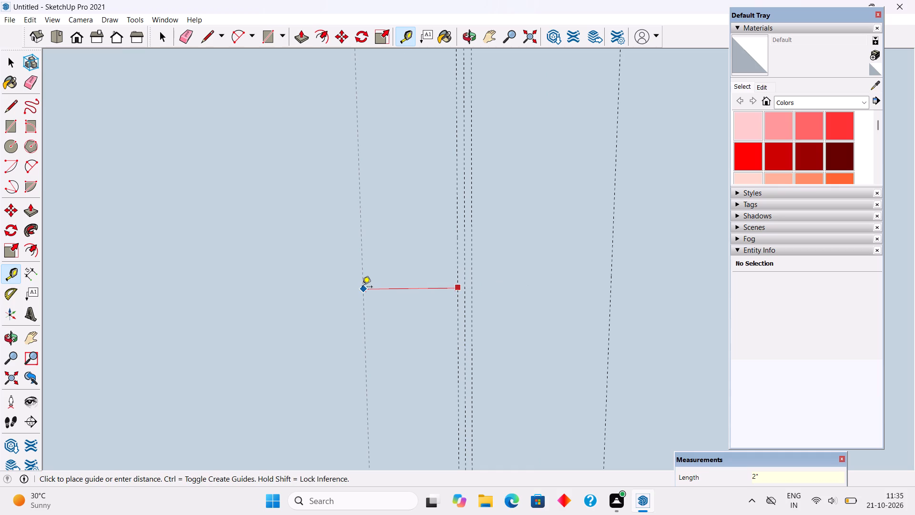
{"action": "type", "text": "3\""}
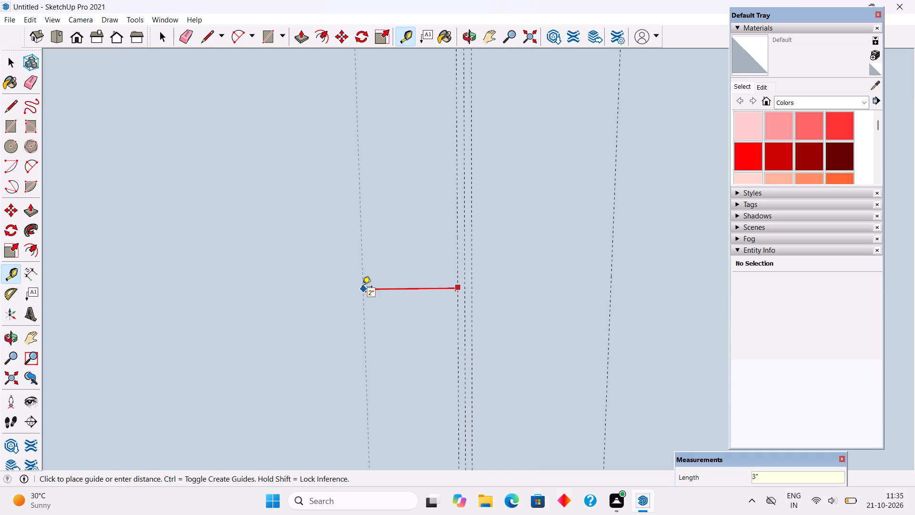
{"action": "key", "text": "Return"}
{"action": "scroll", "coordinate": [363, 289], "scroll_direction": "down", "scroll_amount": 9}
{"action": "scroll", "coordinate": [379, 283], "scroll_direction": "up", "scroll_amount": 1}
{"action": "scroll", "coordinate": [379, 283], "scroll_direction": "down", "scroll_amount": 1}
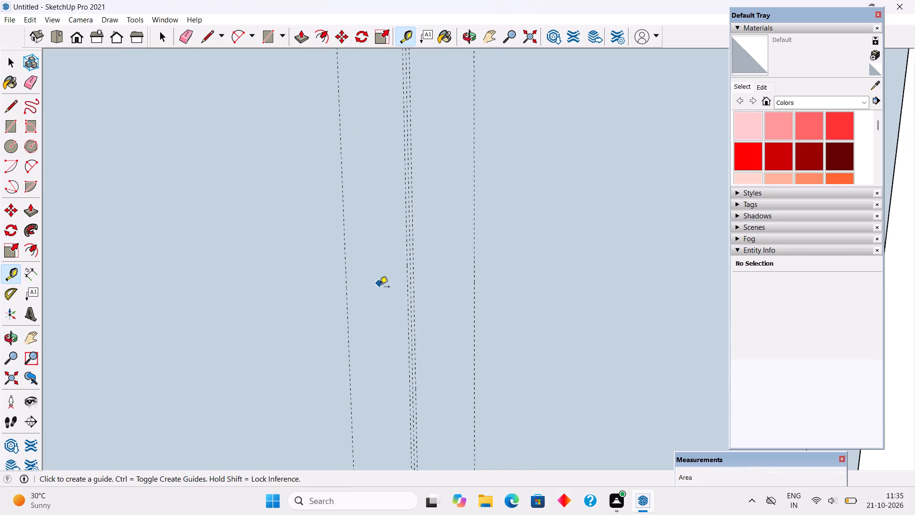
{"action": "key", "text": "space"}
Draw two vertical 2' 6" lines along the outer 3" guides, between the top and bottom edges of the inner offset rectangle.
{"action": "scroll", "coordinate": [379, 288], "scroll_direction": "down", "scroll_amount": 12}
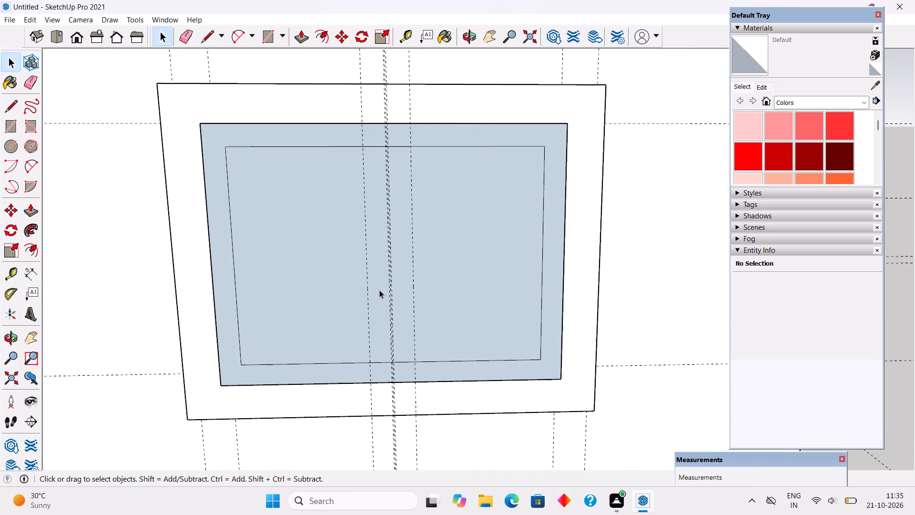
{"action": "key", "text": "l"}
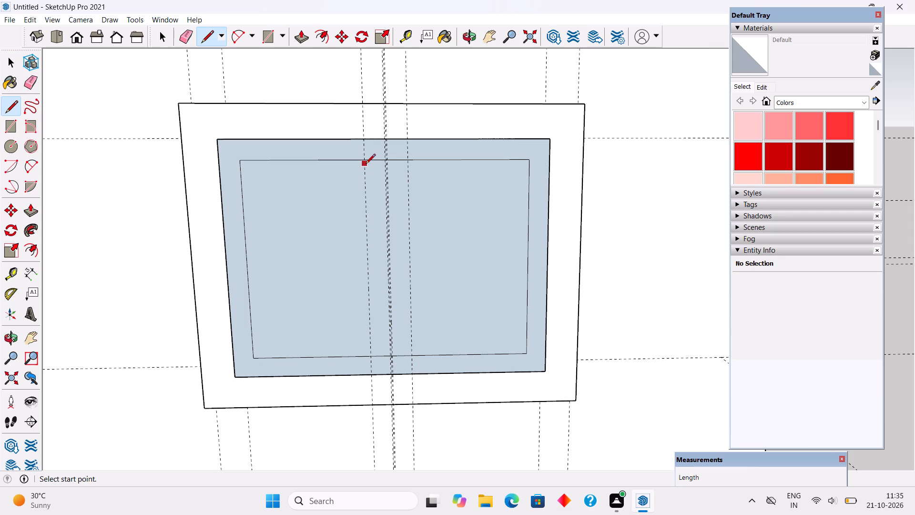
{"action": "left_click", "coordinate": [366, 159]}
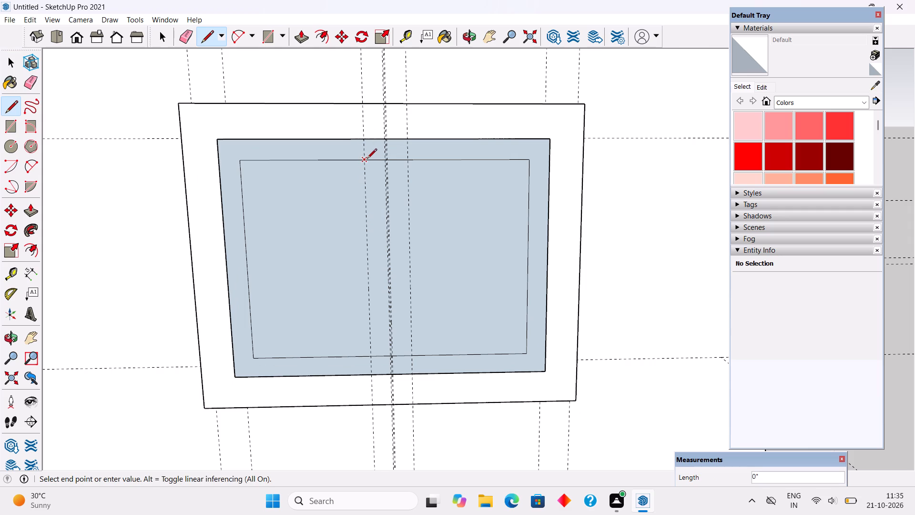
{"action": "left_click", "coordinate": [371, 358]}
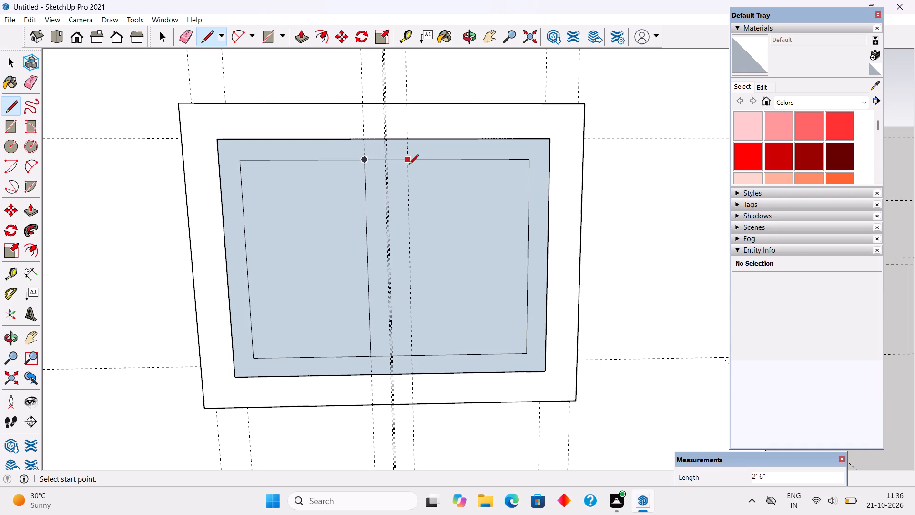
{"action": "left_click", "coordinate": [409, 162]}
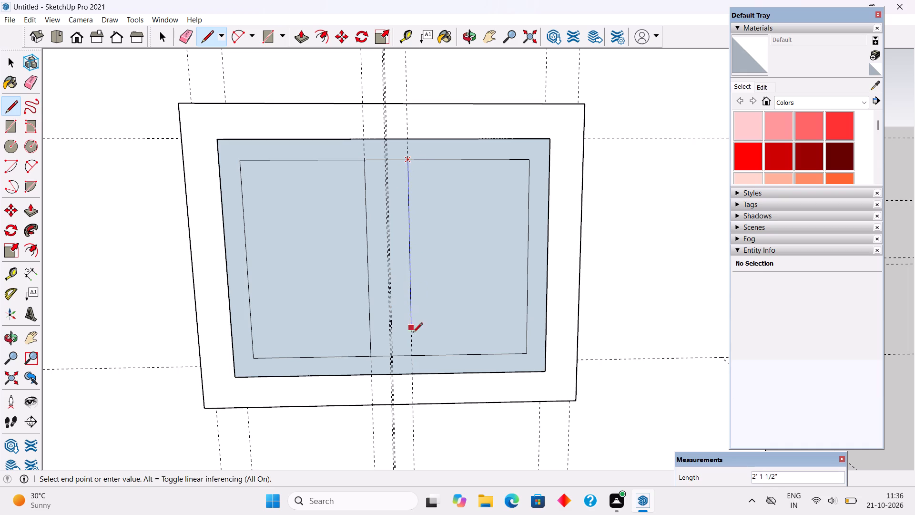
{"action": "left_click", "coordinate": [413, 356]}
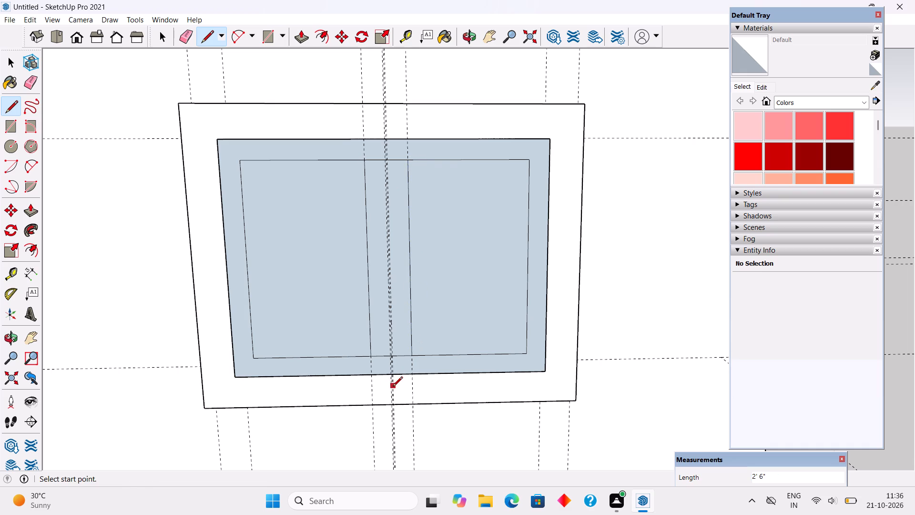
Draw two vertical 3' lines along the guides flanking the centre guide, across the full height of the inner frame's face.
{"action": "scroll", "coordinate": [393, 387], "scroll_direction": "up", "scroll_amount": 16}
{"action": "scroll", "coordinate": [390, 364], "scroll_direction": "up", "scroll_amount": 5}
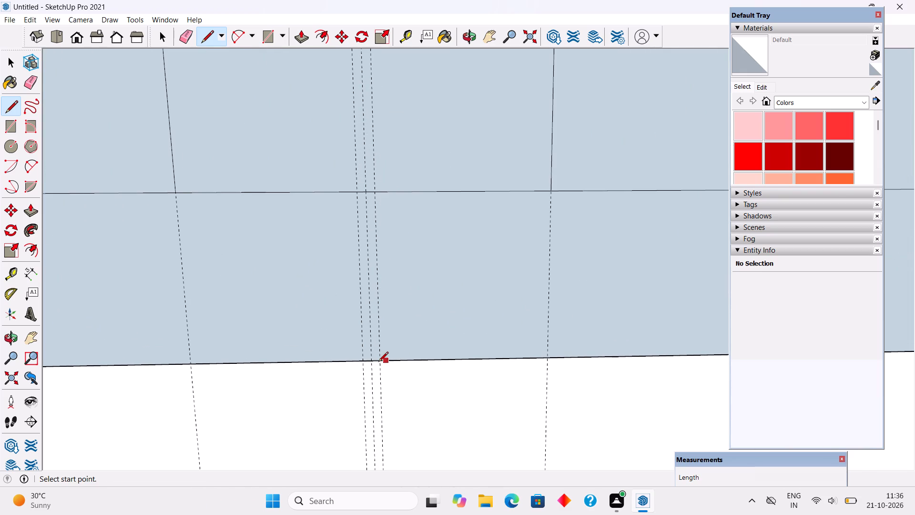
{"action": "left_click", "coordinate": [378, 361]}
{"action": "scroll", "coordinate": [378, 361], "scroll_direction": "down", "scroll_amount": 4}
{"action": "scroll", "coordinate": [378, 361], "scroll_direction": "up", "scroll_amount": 1}
{"action": "scroll", "coordinate": [378, 361], "scroll_direction": "down", "scroll_amount": 9}
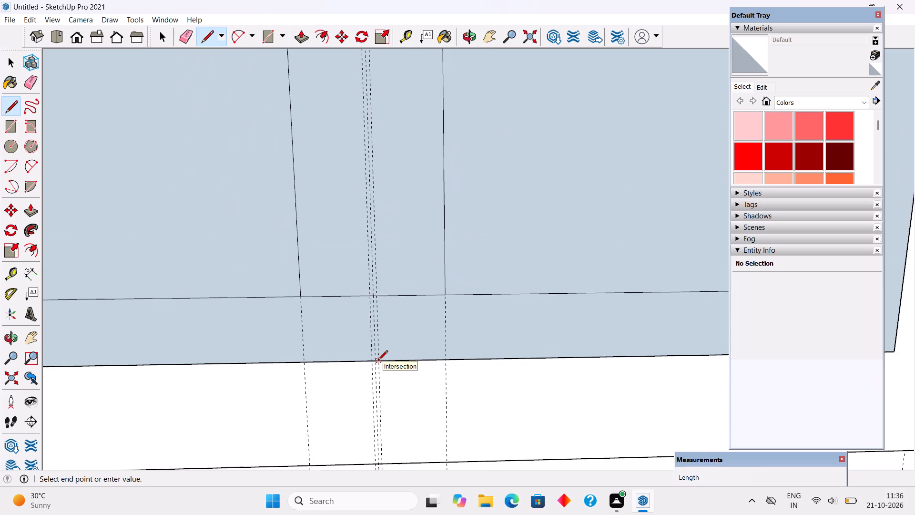
{"action": "scroll", "coordinate": [378, 361], "scroll_direction": "down", "scroll_amount": 11}
{"action": "scroll", "coordinate": [376, 110], "scroll_direction": "up", "scroll_amount": 4}
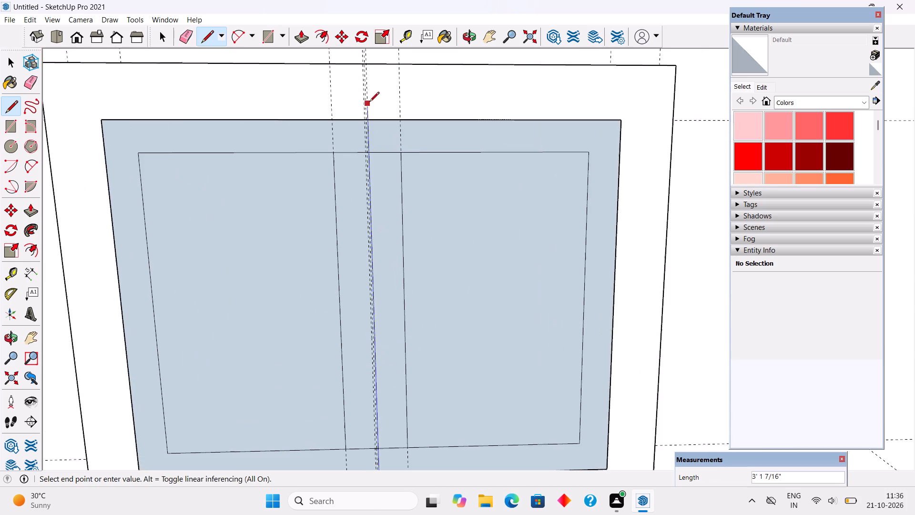
{"action": "scroll", "coordinate": [363, 114], "scroll_direction": "up", "scroll_amount": 8}
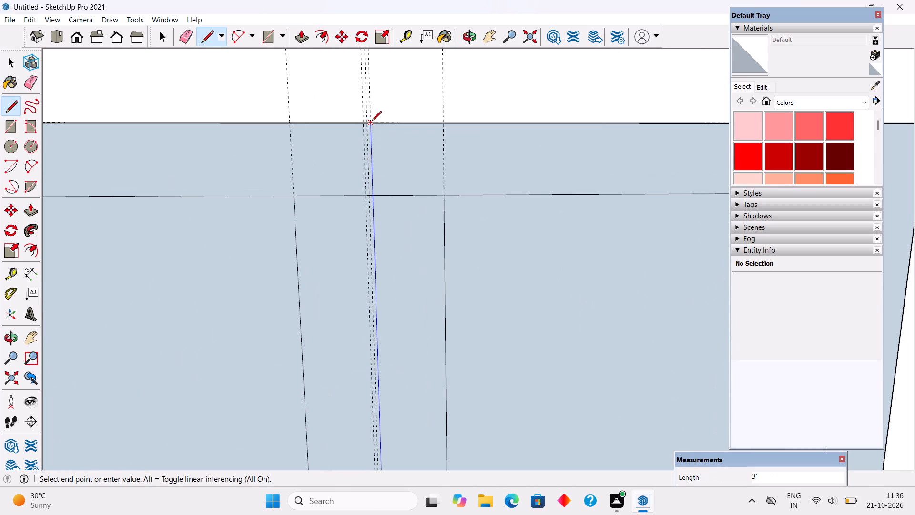
{"action": "left_click", "coordinate": [372, 122]}
{"action": "scroll", "coordinate": [361, 125], "scroll_direction": "up", "scroll_amount": 4}
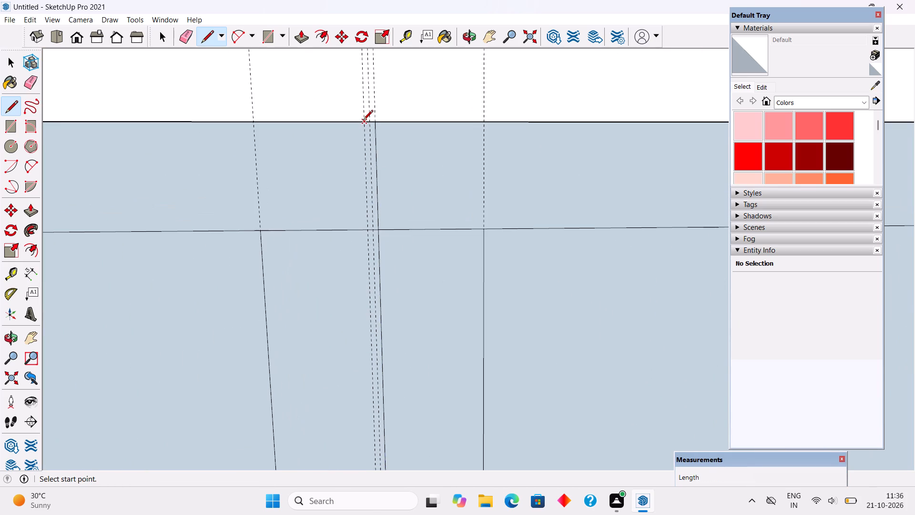
{"action": "left_click", "coordinate": [363, 121]}
{"action": "scroll", "coordinate": [364, 133], "scroll_direction": "down", "scroll_amount": 3}
{"action": "scroll", "coordinate": [364, 135], "scroll_direction": "up", "scroll_amount": 1}
{"action": "scroll", "coordinate": [364, 135], "scroll_direction": "down", "scroll_amount": 16}
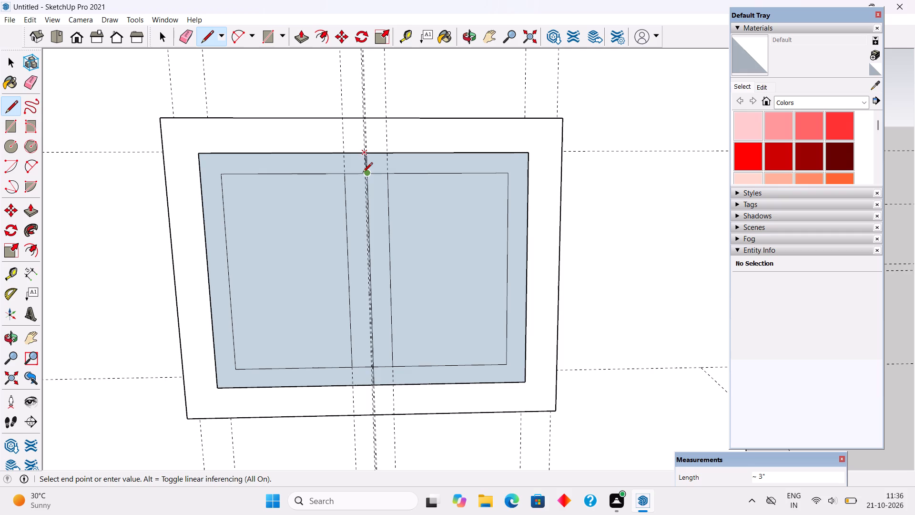
{"action": "scroll", "coordinate": [367, 382], "scroll_direction": "up", "scroll_amount": 16}
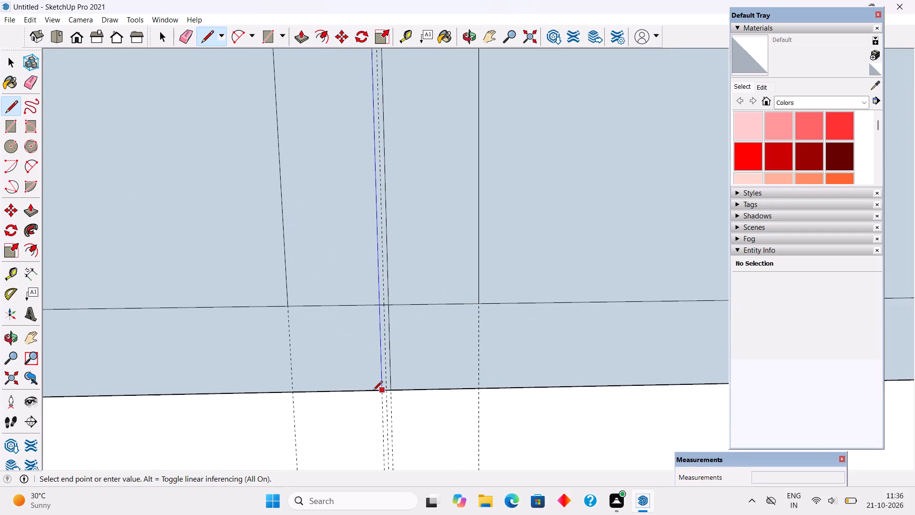
{"action": "scroll", "coordinate": [373, 392], "scroll_direction": "up", "scroll_amount": 6}
{"action": "left_click", "coordinate": [395, 390]}
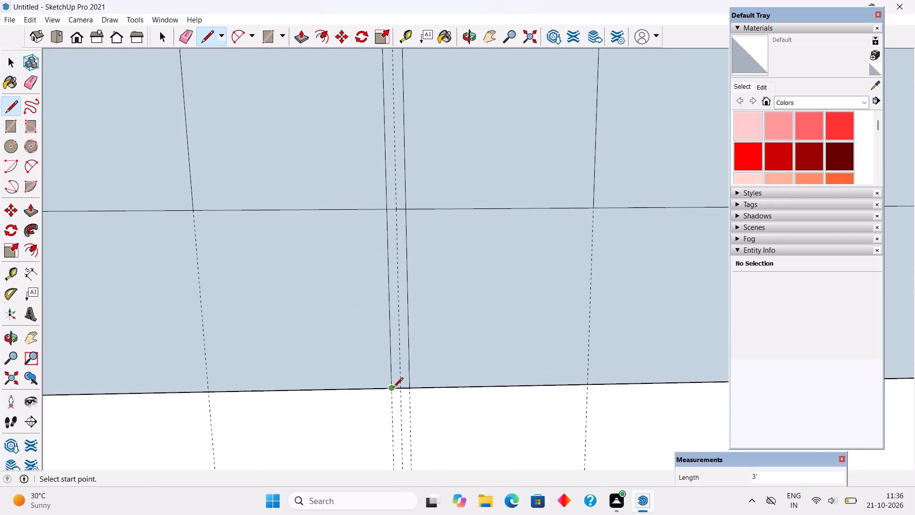
Erase the offset rectangle's bottom edge segments between the two 2' 6" lines, along with the vertical centre guide.
{"action": "key", "text": "e"}
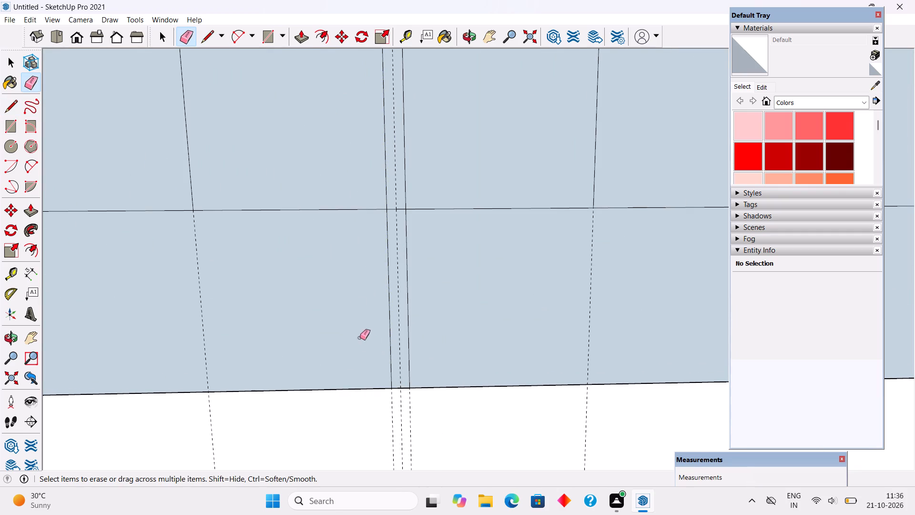
{"action": "left_click", "coordinate": [336, 209]}
{"action": "left_click", "coordinate": [471, 209]}
{"action": "left_click", "coordinate": [402, 209]}
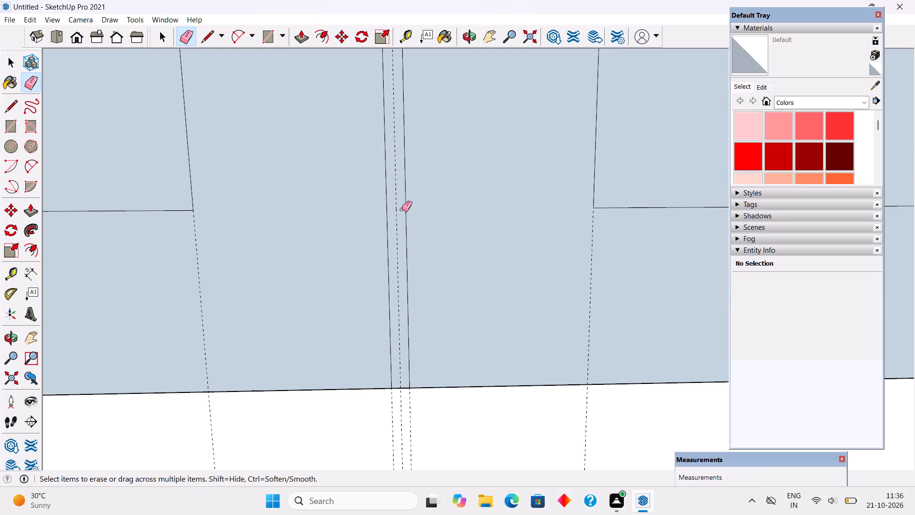
{"action": "left_click", "coordinate": [396, 220]}
Erase the offset rectangle's top edge segments between the two 2' 6" lines, separating the outlines of the two leaves.
{"action": "scroll", "coordinate": [387, 334], "scroll_direction": "down", "scroll_amount": 4}
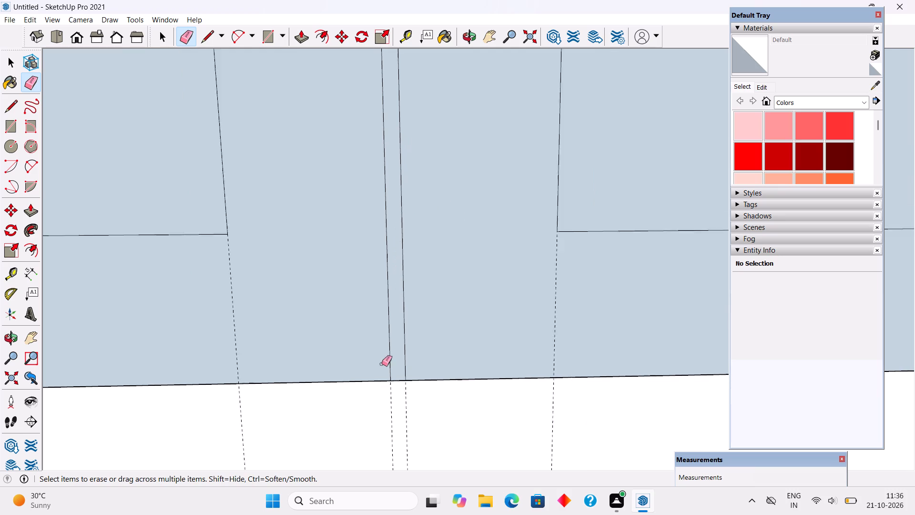
{"action": "scroll", "coordinate": [382, 364], "scroll_direction": "down", "scroll_amount": 18}
{"action": "scroll", "coordinate": [372, 364], "scroll_direction": "down", "scroll_amount": 3}
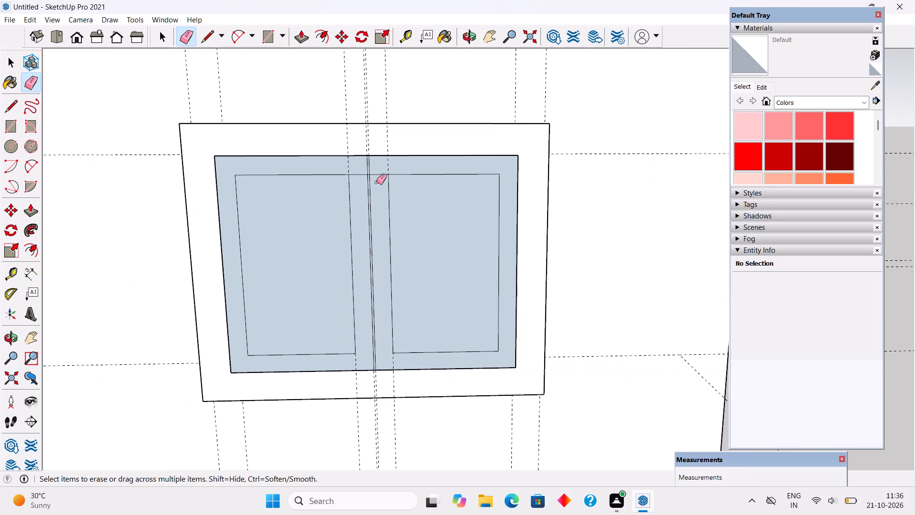
{"action": "scroll", "coordinate": [370, 170], "scroll_direction": "up", "scroll_amount": 15}
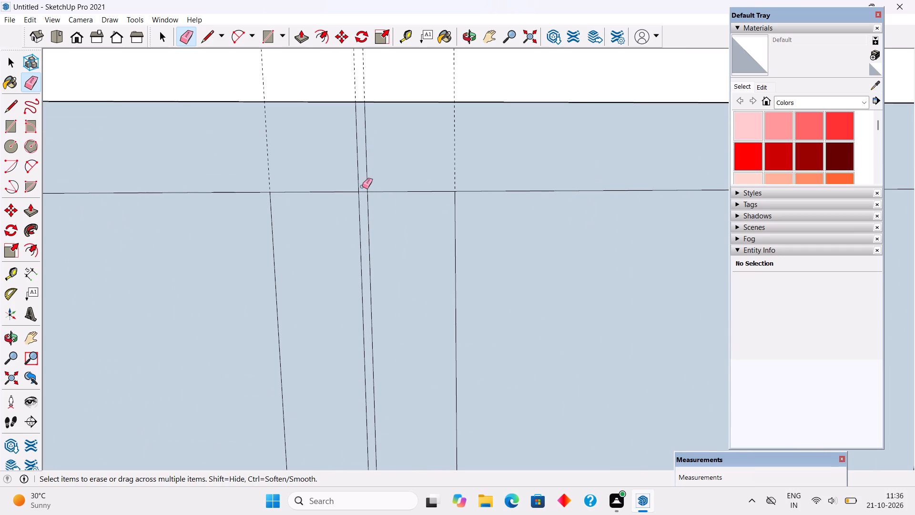
{"action": "left_click", "coordinate": [364, 192]}
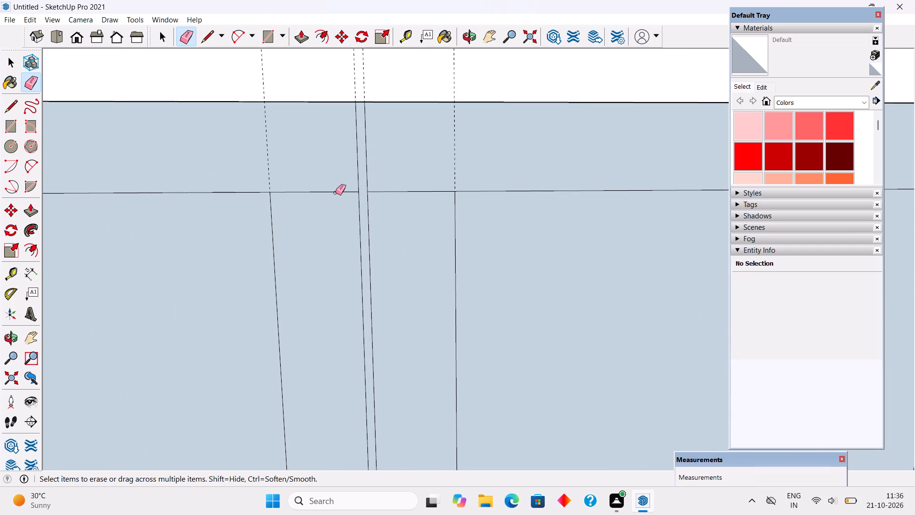
{"action": "left_click", "coordinate": [335, 193]}
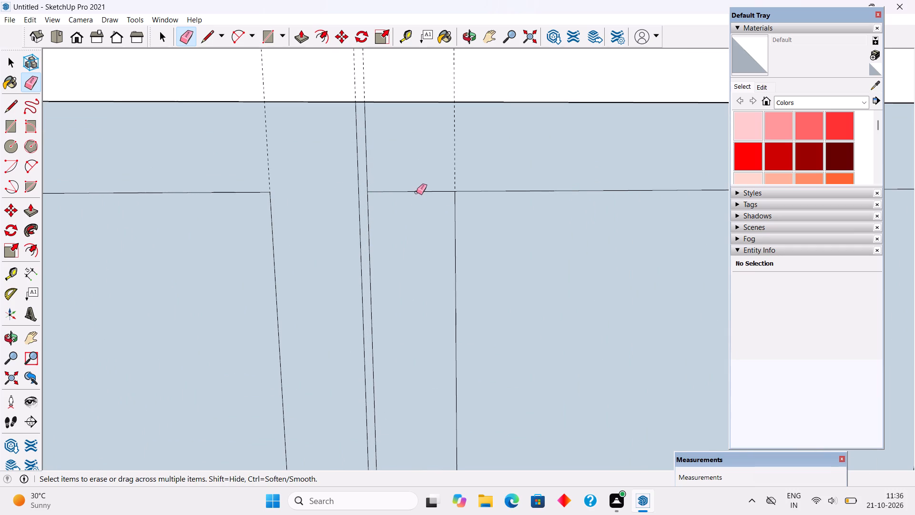
{"action": "left_click", "coordinate": [417, 191]}
{"action": "scroll", "coordinate": [417, 191], "scroll_direction": "down", "scroll_amount": 9}
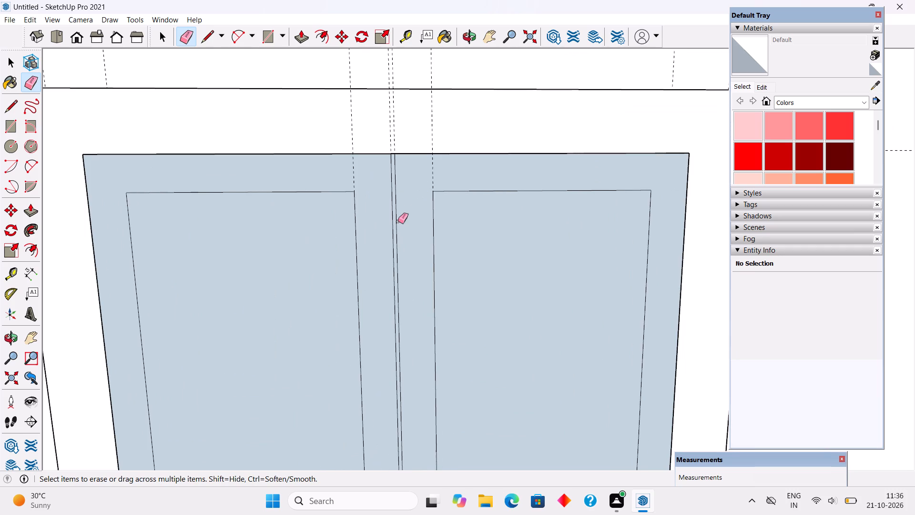
{"action": "key", "text": "space"}
Delete the narrow strip face between the two window leaves.
{"action": "scroll", "coordinate": [396, 241], "scroll_direction": "up", "scroll_amount": 5}
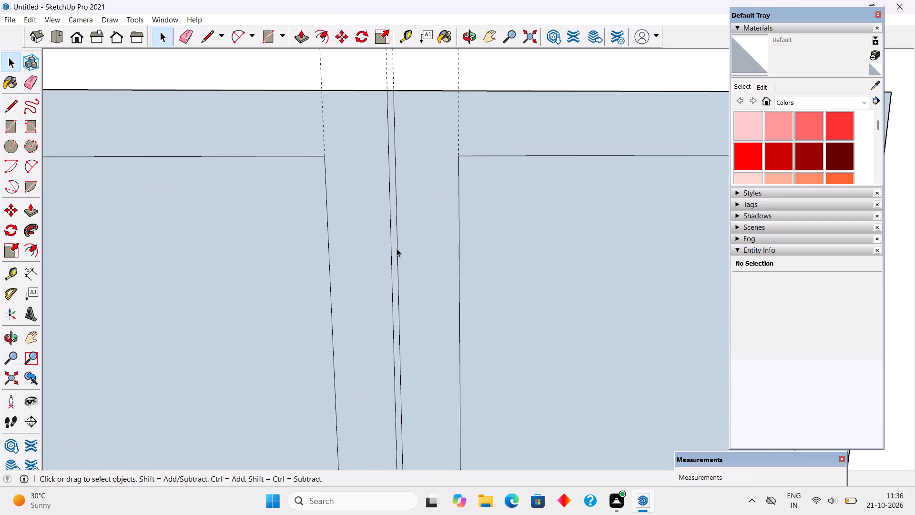
{"action": "scroll", "coordinate": [396, 248], "scroll_direction": "up", "scroll_amount": 4}
{"action": "left_click", "coordinate": [394, 249]}
{"action": "key", "text": "Delete"}
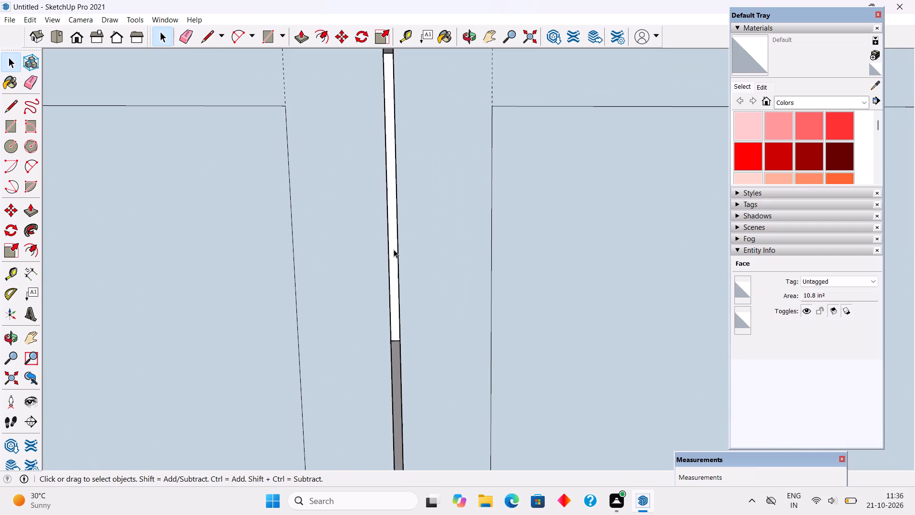
Delete the inner pane faces of both window leaves, leaving only their frame faces.
{"action": "scroll", "coordinate": [394, 250], "scroll_direction": "down", "scroll_amount": 10}
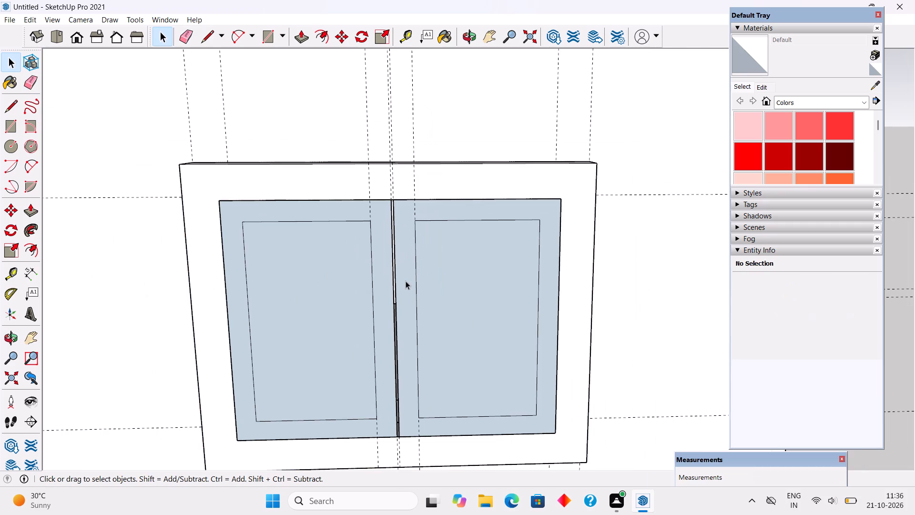
{"action": "left_click", "coordinate": [402, 284]}
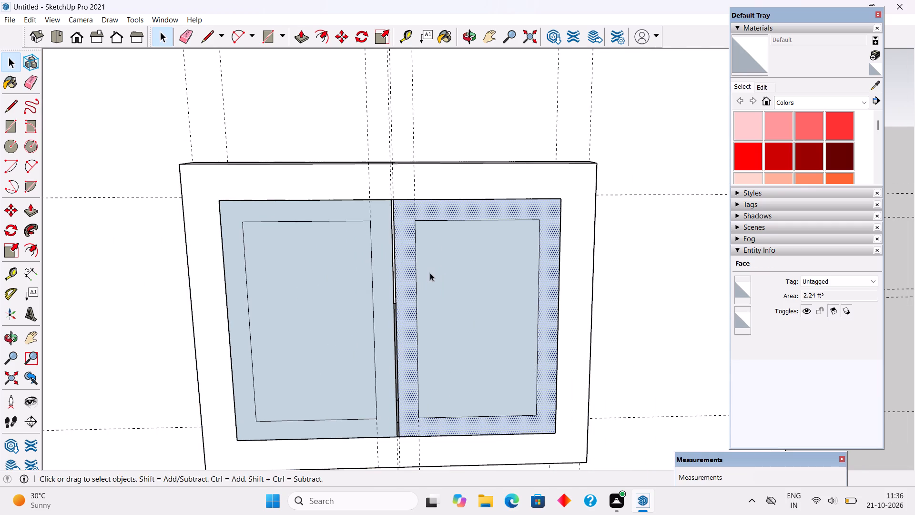
{"action": "left_click", "coordinate": [431, 272]}
{"action": "key", "text": "Delete"}
{"action": "left_click", "coordinate": [322, 310]}
{"action": "key", "text": "Delete"}
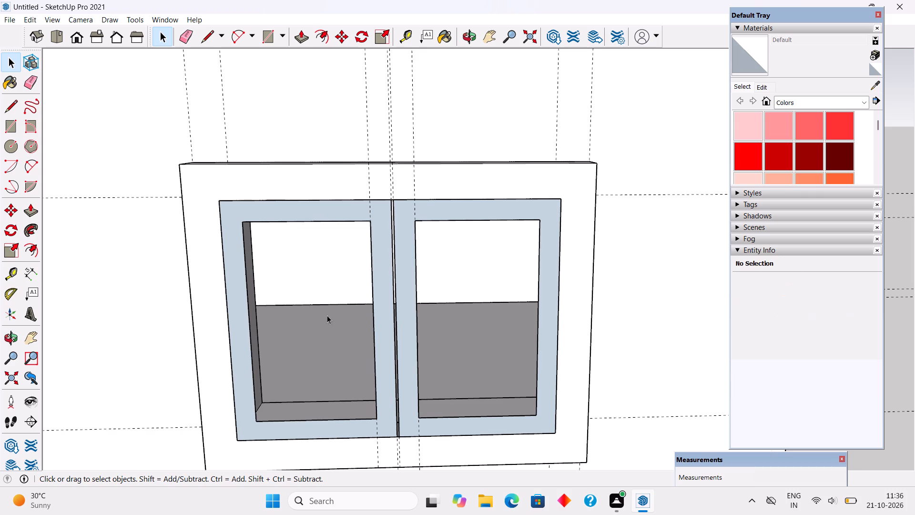
Pull the right-hand leaf's frame face out by 3".
{"action": "key", "text": "p"}
{"action": "left_click", "coordinate": [407, 360]}
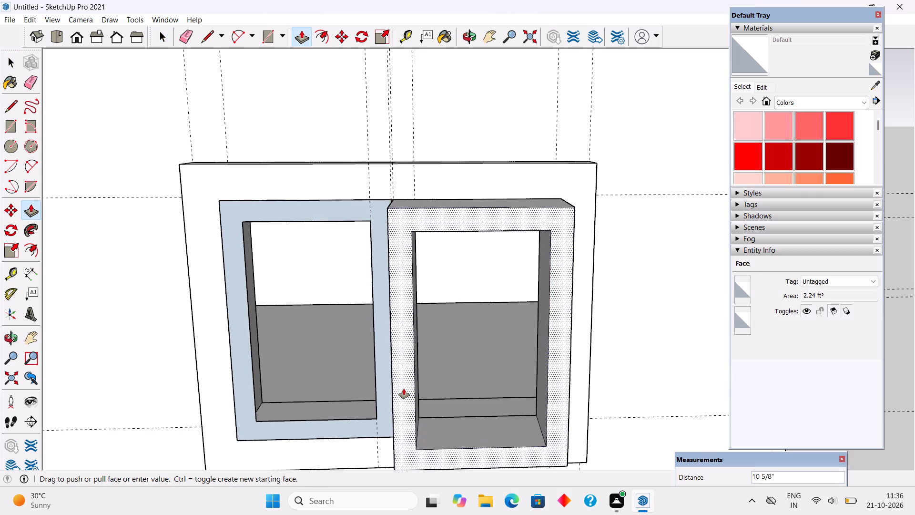
{"action": "type", "text": "3\""}
{"action": "key", "text": "Return"}
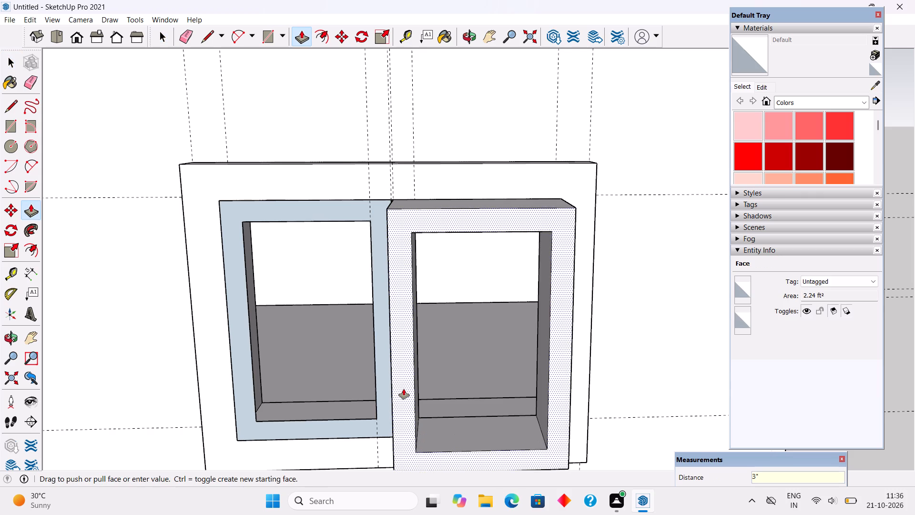
Pull the left-hand leaf's frame face out by 3".
{"action": "key", "text": "space"}
{"action": "left_click", "coordinate": [389, 403]}
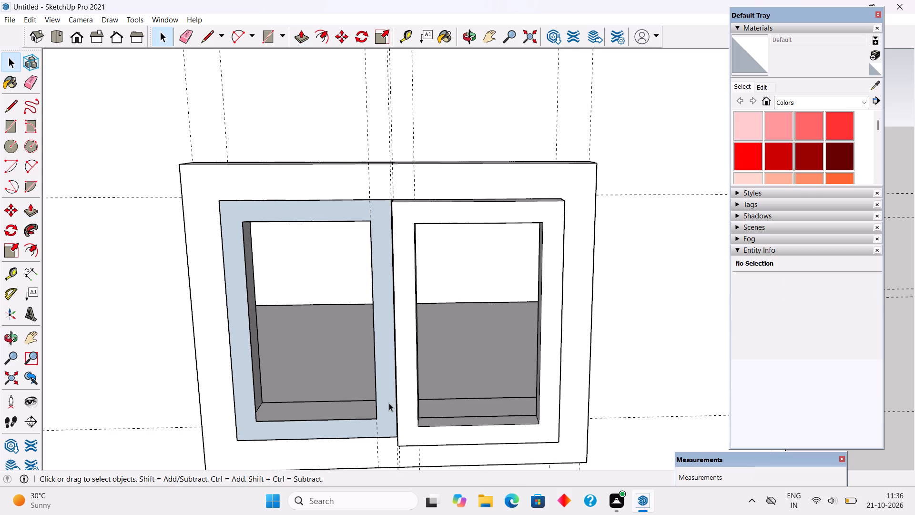
{"action": "key", "text": "p"}
{"action": "left_click", "coordinate": [389, 403]}
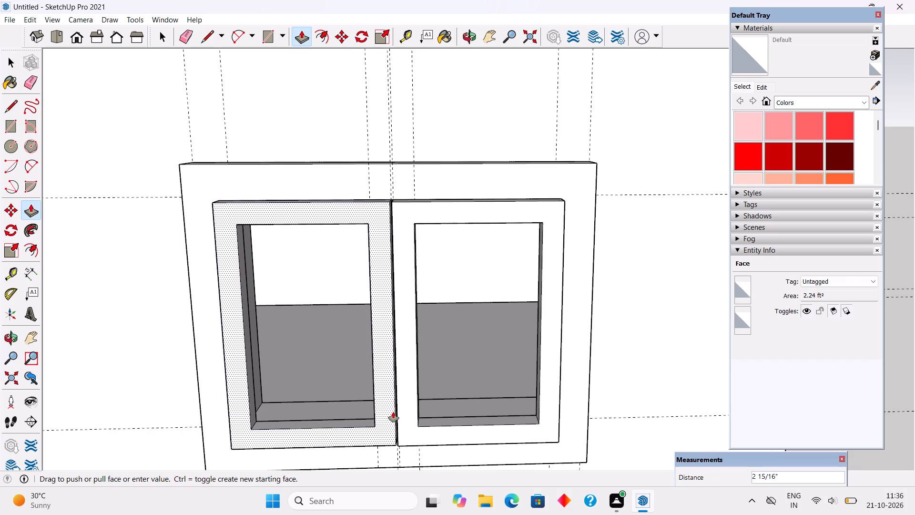
{"action": "type", "text": "3\""}
{"action": "key", "text": "Return"}
{"action": "key", "text": "space"}
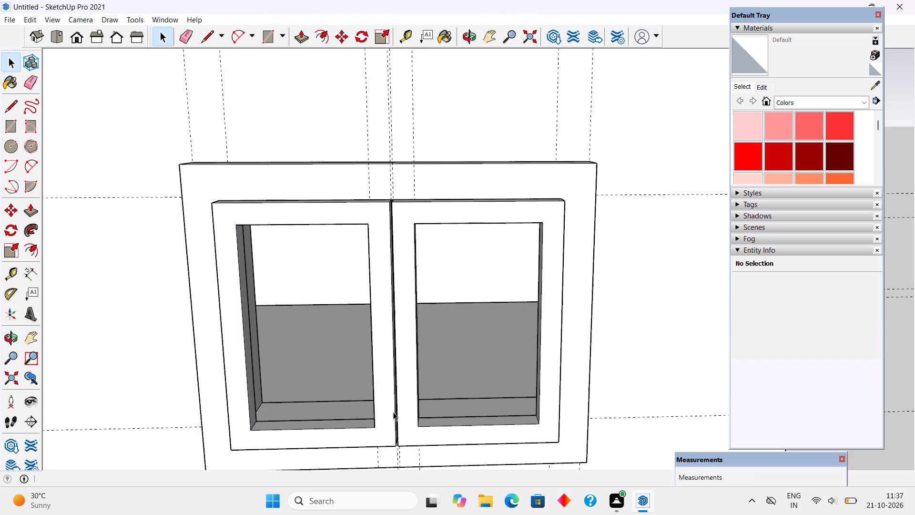
Select all the connected geometry of both window leaves and make it one group.
{"action": "triple_click", "coordinate": [393, 412]}
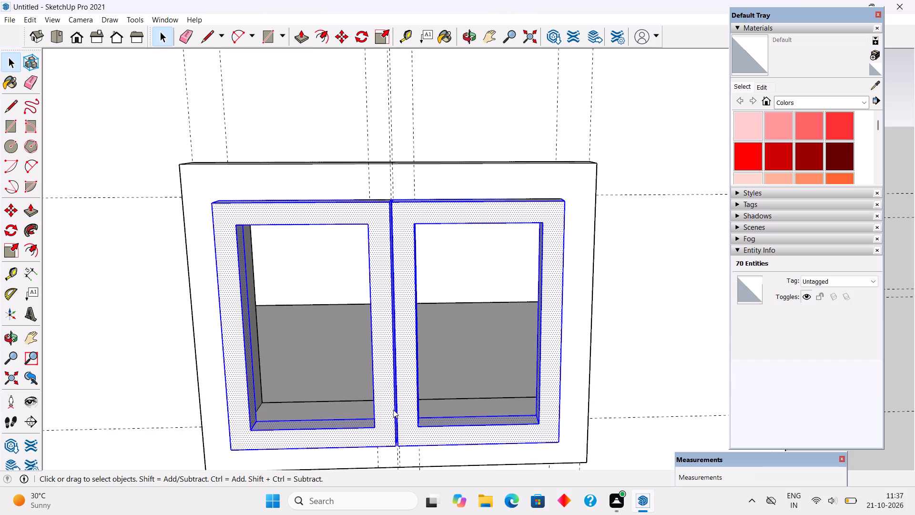
{"action": "right_click", "coordinate": [393, 410]}
{"action": "left_click", "coordinate": [433, 331]}
{"action": "scroll", "coordinate": [433, 331], "scroll_direction": "down", "scroll_amount": 9}
{"action": "left_click", "coordinate": [620, 246]}
Move the two-leaf group about 8" back into the upper-floor window opening, using its lower corner as the base point.
{"action": "middle_click_drag", "start_coordinate": [541, 354], "coordinate": [537, 316]}
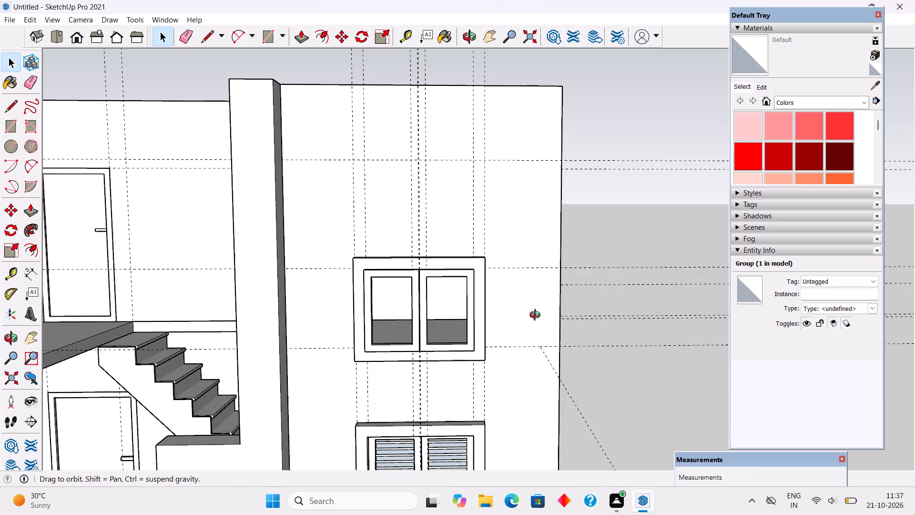
{"action": "middle_click_drag", "start_coordinate": [537, 316], "coordinate": [537, 314]}
{"action": "scroll", "coordinate": [397, 373], "scroll_direction": "up", "scroll_amount": 9}
{"action": "middle_click_drag", "start_coordinate": [488, 355], "coordinate": [529, 411]}
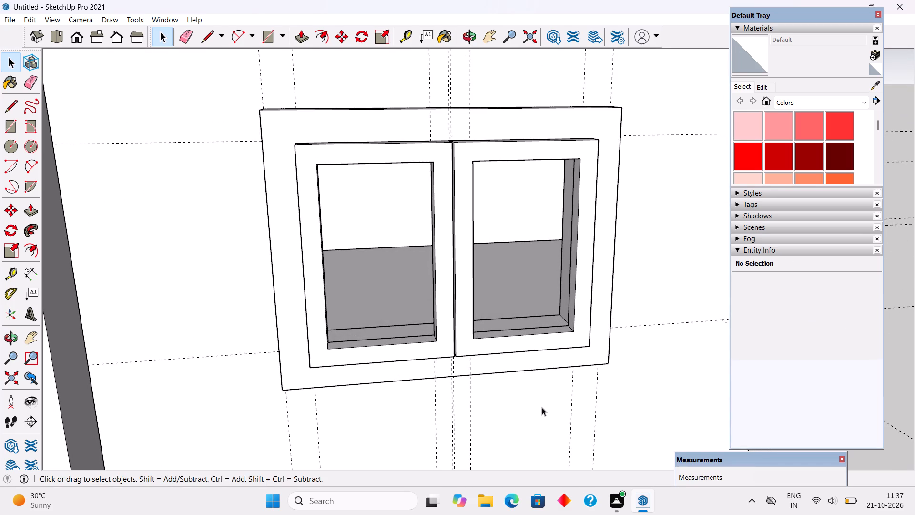
{"action": "middle_click_drag", "start_coordinate": [446, 403], "coordinate": [483, 396]}
{"action": "scroll", "coordinate": [505, 370], "scroll_direction": "up", "scroll_amount": 5}
{"action": "scroll", "coordinate": [629, 323], "scroll_direction": "up", "scroll_amount": 2}
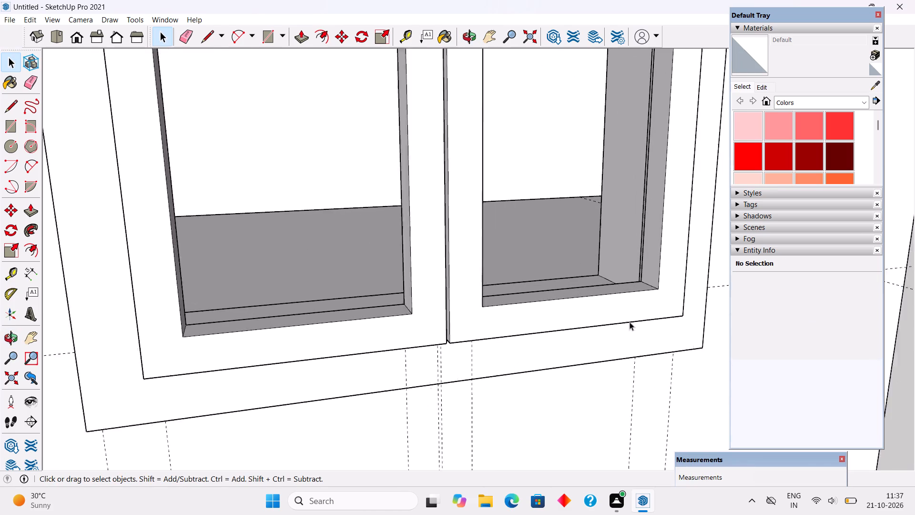
{"action": "scroll", "coordinate": [630, 322], "scroll_direction": "up", "scroll_amount": 3}
{"action": "left_click", "coordinate": [667, 291]}
{"action": "key", "text": "m"}
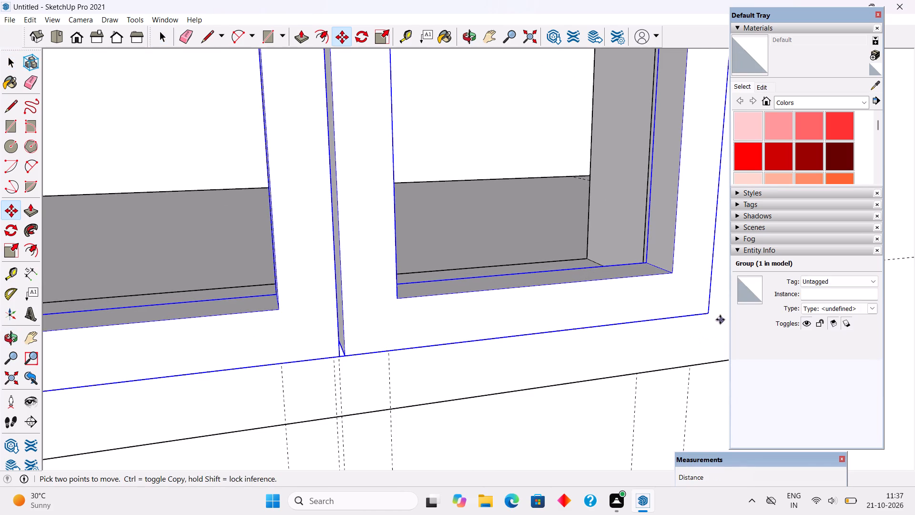
{"action": "left_click", "coordinate": [707, 315]}
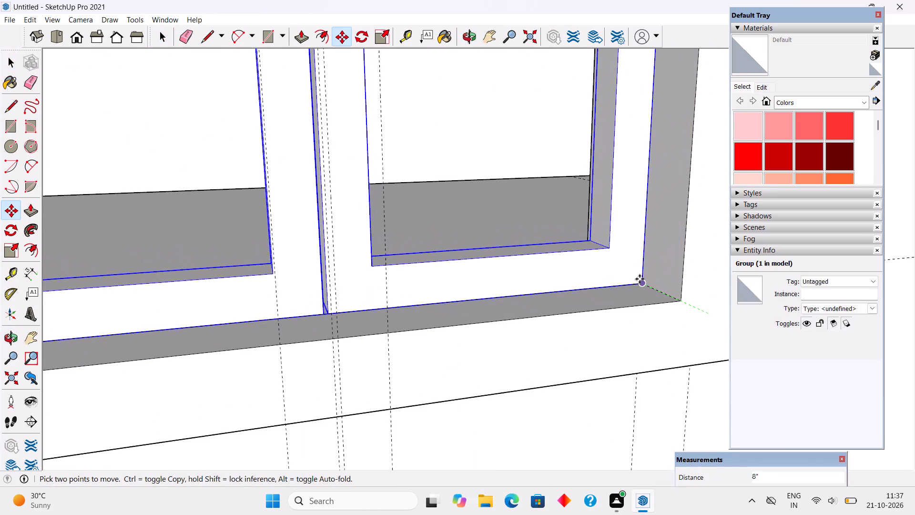
{"action": "left_click", "coordinate": [640, 279]}
{"action": "key", "text": "space"}
{"action": "scroll", "coordinate": [640, 279], "scroll_direction": "down", "scroll_amount": 20}
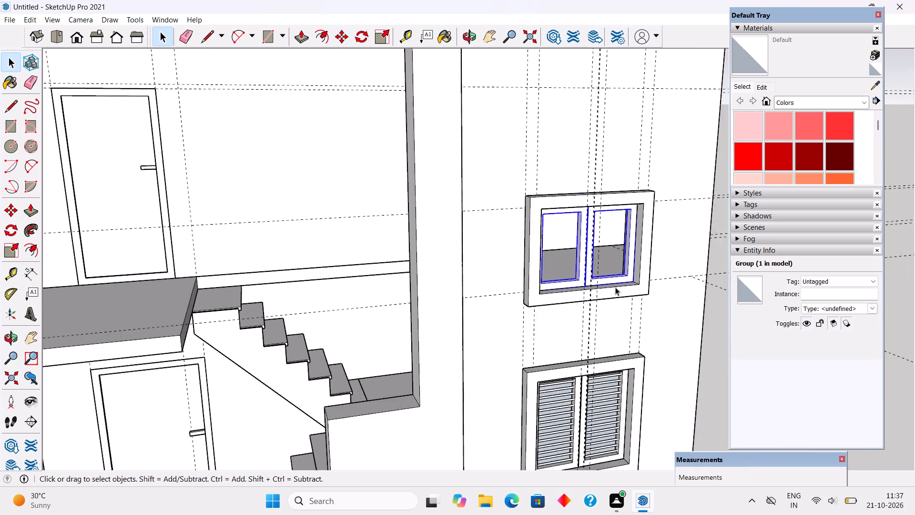
{"action": "scroll", "coordinate": [615, 287], "scroll_direction": "down", "scroll_amount": 5}
{"action": "left_click", "coordinate": [686, 187]}
Place a vertical guide midway across the depth of the left-hand leaf's inner side face.
{"action": "middle_click_drag", "start_coordinate": [674, 265], "coordinate": [537, 230]}
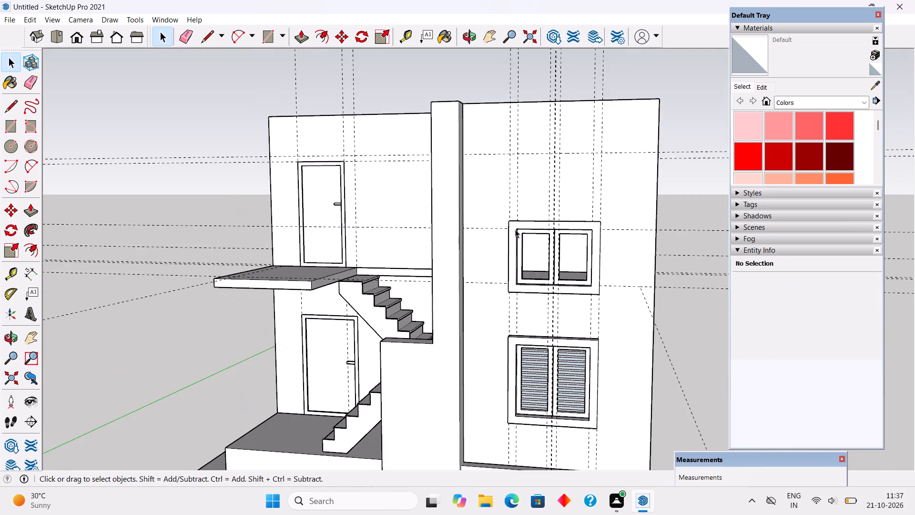
{"action": "scroll", "coordinate": [537, 270], "scroll_direction": "up", "scroll_amount": 5}
{"action": "middle_click_drag", "start_coordinate": [609, 328], "coordinate": [488, 316]}
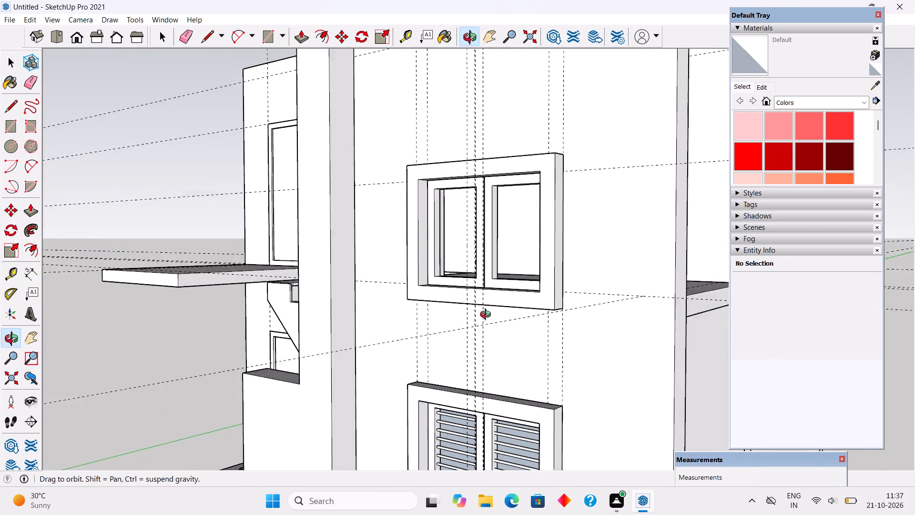
{"action": "middle_click_drag", "start_coordinate": [488, 316], "coordinate": [485, 322]}
{"action": "scroll", "coordinate": [485, 324], "scroll_direction": "up", "scroll_amount": 8}
{"action": "scroll", "coordinate": [490, 345], "scroll_direction": "down", "scroll_amount": 5}
{"action": "scroll", "coordinate": [457, 146], "scroll_direction": "up", "scroll_amount": 3}
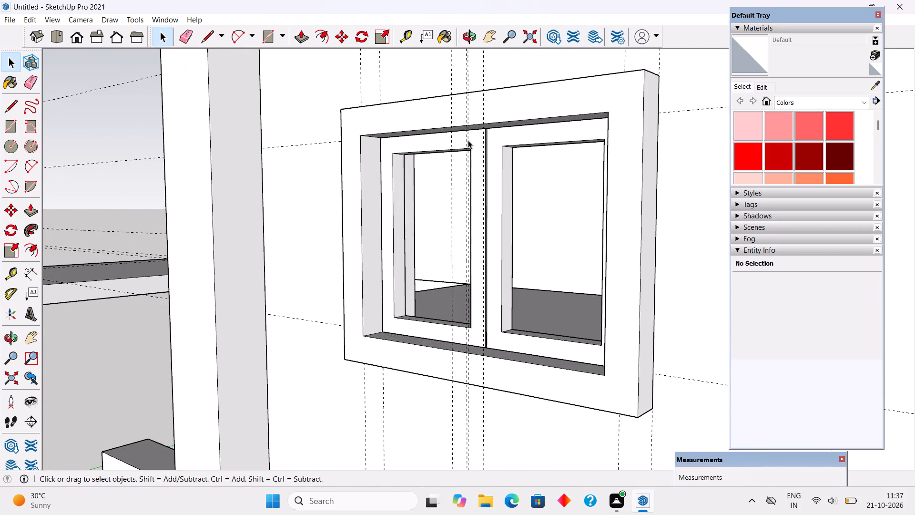
{"action": "scroll", "coordinate": [468, 141], "scroll_direction": "up", "scroll_amount": 4}
{"action": "middle_click_drag", "start_coordinate": [449, 201], "coordinate": [410, 193]}
{"action": "scroll", "coordinate": [230, 283], "scroll_direction": "up", "scroll_amount": 4}
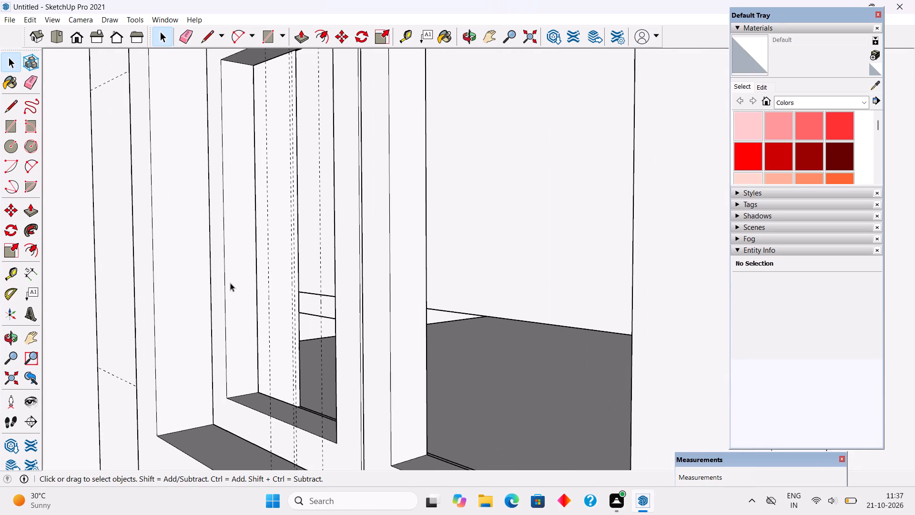
{"action": "key", "text": "t"}
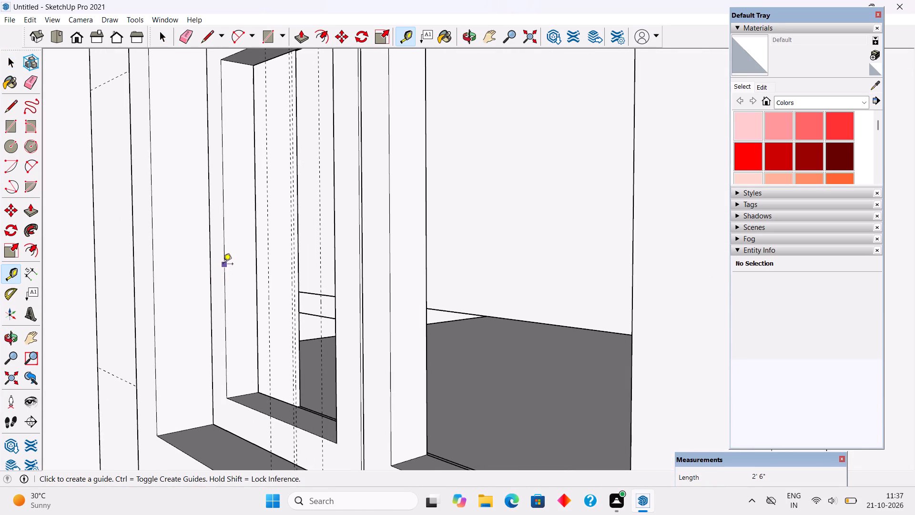
{"action": "left_click", "coordinate": [223, 265]}
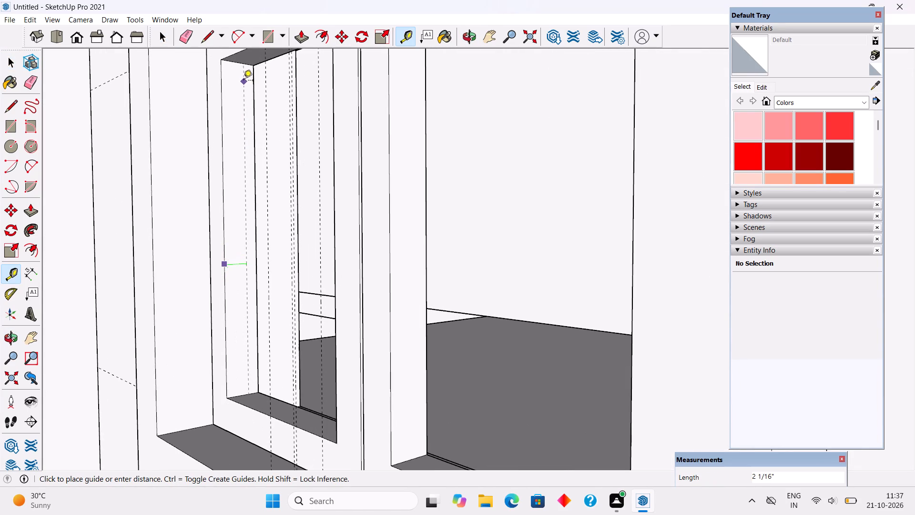
{"action": "left_click", "coordinate": [240, 62]}
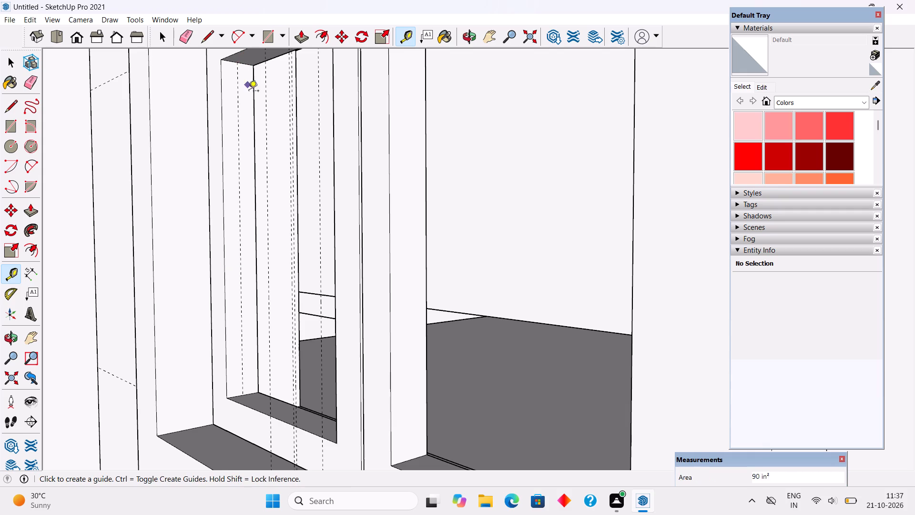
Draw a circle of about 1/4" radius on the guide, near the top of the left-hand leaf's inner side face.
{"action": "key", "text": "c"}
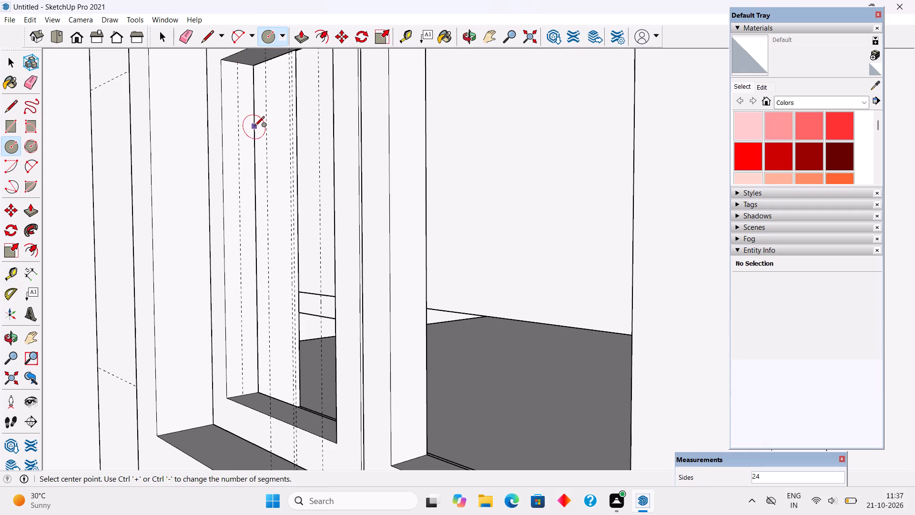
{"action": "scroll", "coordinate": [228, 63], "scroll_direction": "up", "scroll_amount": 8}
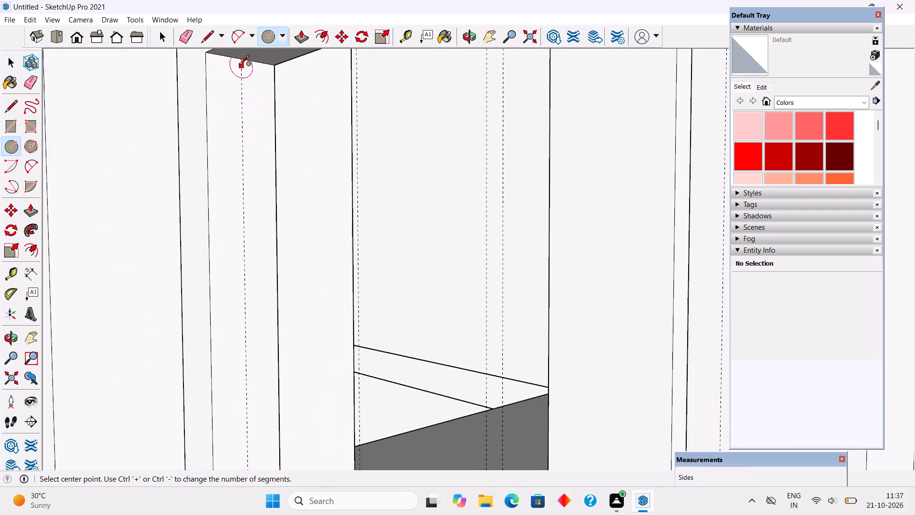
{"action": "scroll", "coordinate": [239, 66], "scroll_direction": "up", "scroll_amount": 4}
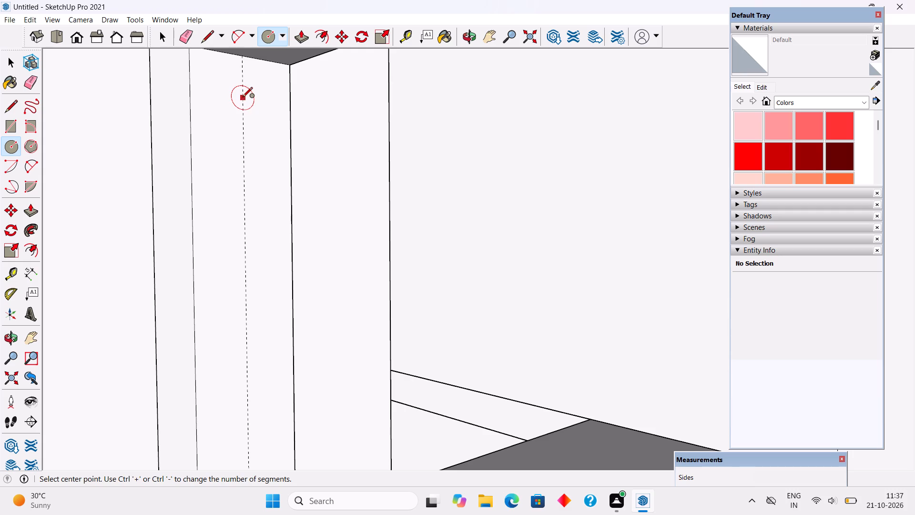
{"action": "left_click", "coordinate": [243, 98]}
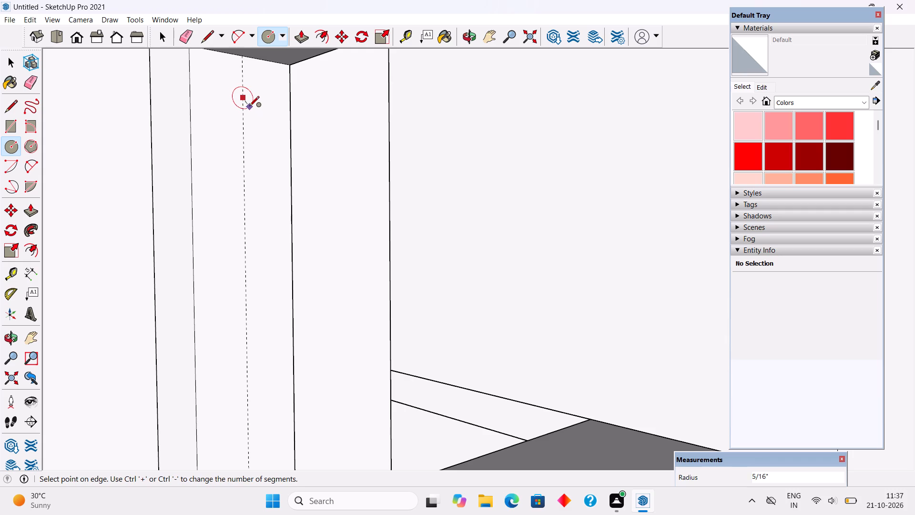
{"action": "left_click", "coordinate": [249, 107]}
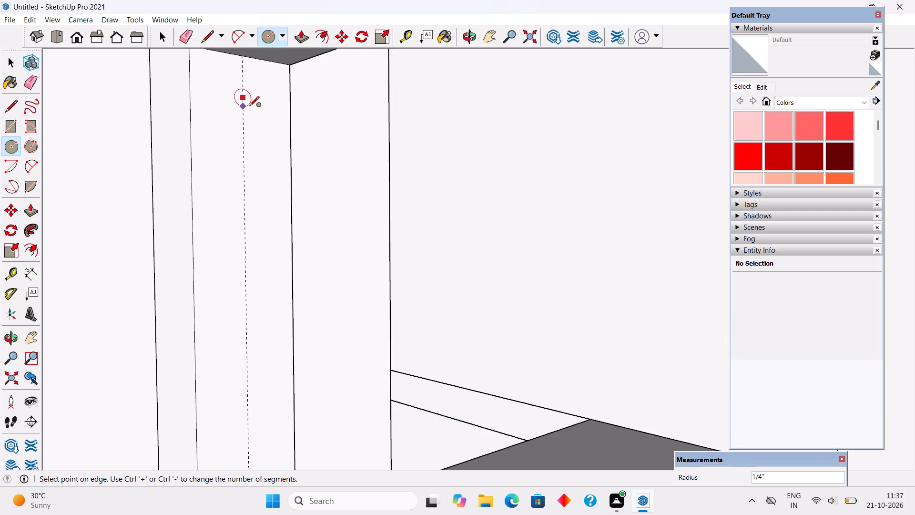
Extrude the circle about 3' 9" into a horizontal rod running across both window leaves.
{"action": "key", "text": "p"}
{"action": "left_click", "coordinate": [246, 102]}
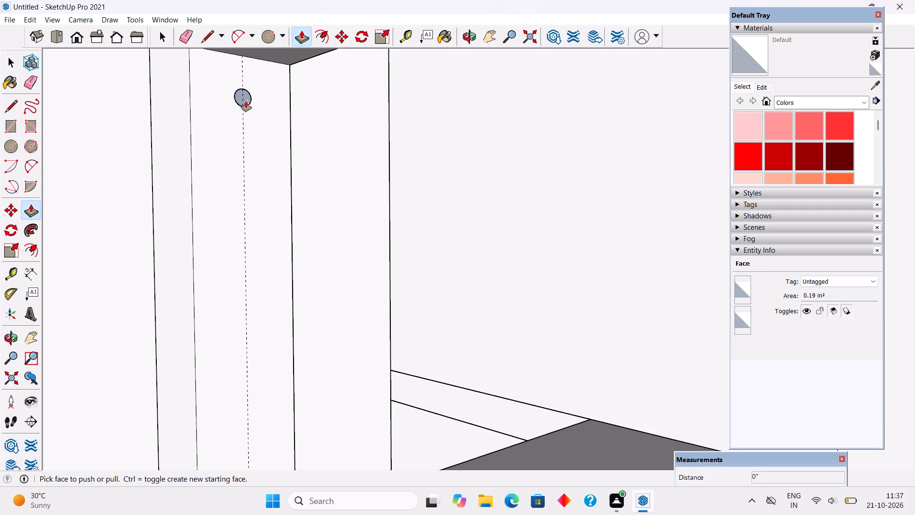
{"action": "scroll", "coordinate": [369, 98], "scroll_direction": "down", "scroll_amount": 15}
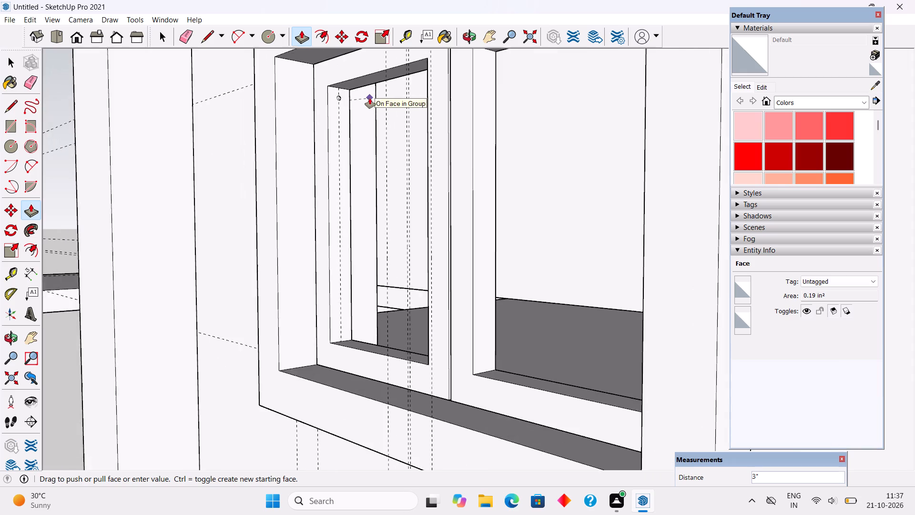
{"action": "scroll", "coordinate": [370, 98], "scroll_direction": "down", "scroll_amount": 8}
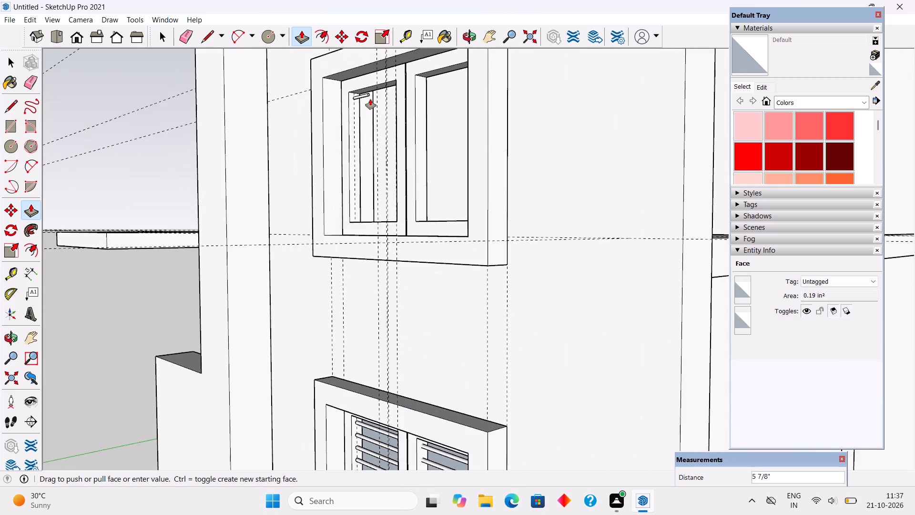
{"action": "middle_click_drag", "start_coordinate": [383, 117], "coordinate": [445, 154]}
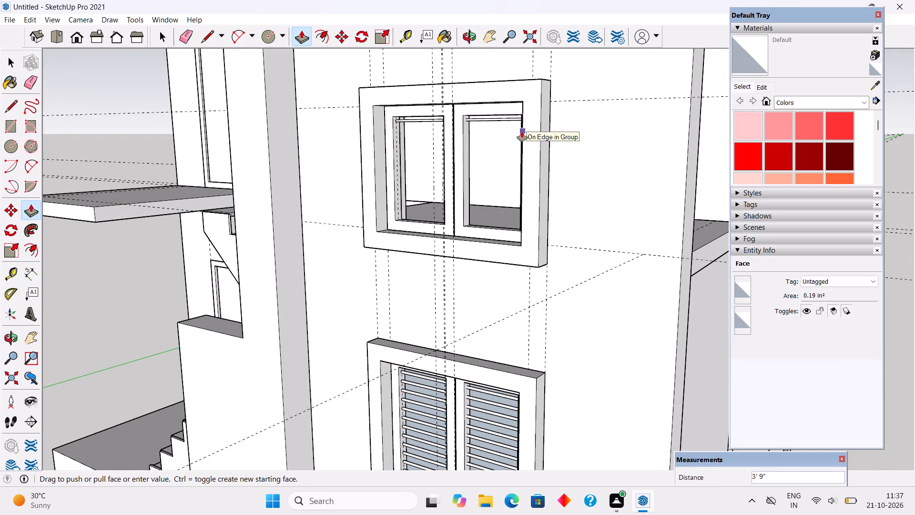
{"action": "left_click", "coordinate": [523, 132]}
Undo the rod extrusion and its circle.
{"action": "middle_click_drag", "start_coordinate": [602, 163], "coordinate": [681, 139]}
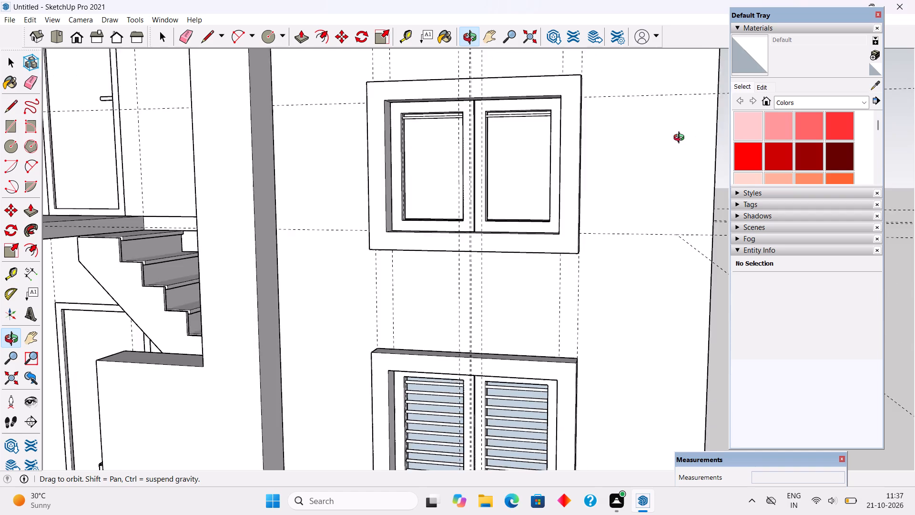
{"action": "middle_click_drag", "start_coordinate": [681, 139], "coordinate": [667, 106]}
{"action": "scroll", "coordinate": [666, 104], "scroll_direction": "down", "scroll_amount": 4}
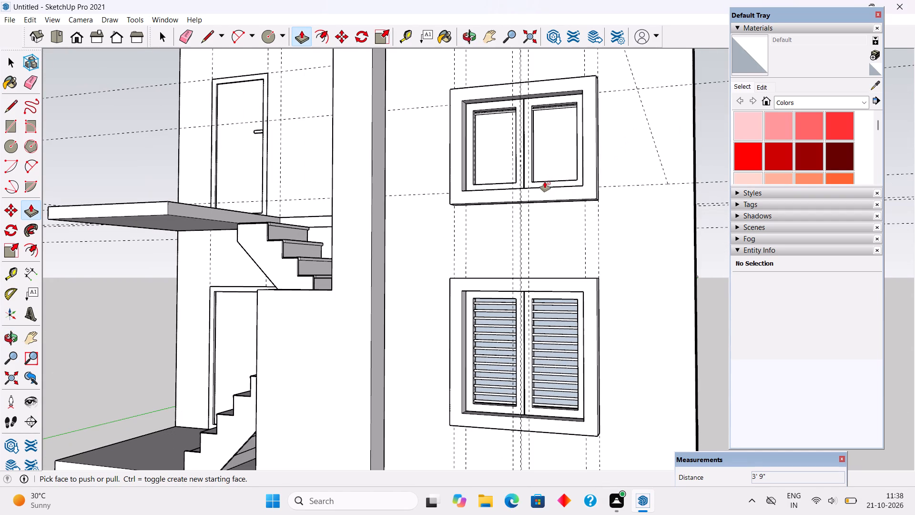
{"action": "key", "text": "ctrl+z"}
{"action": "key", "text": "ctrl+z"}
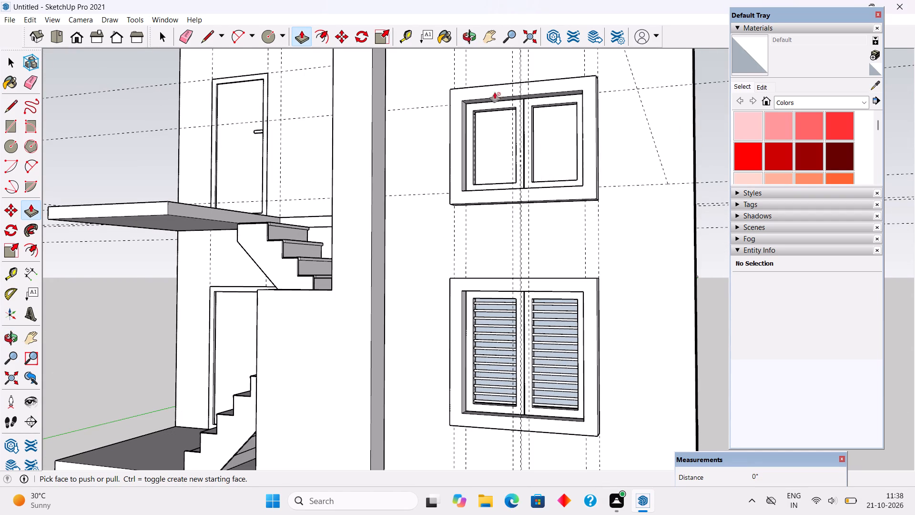
Draw a circle of about 0.4" radius centred on the guide, near the top of the left-hand leaf's inner side face.
{"action": "scroll", "coordinate": [482, 83], "scroll_direction": "up", "scroll_amount": 8}
{"action": "key", "text": "c"}
{"action": "scroll", "coordinate": [480, 143], "scroll_direction": "up", "scroll_amount": 11}
{"action": "scroll", "coordinate": [427, 154], "scroll_direction": "down", "scroll_amount": 5}
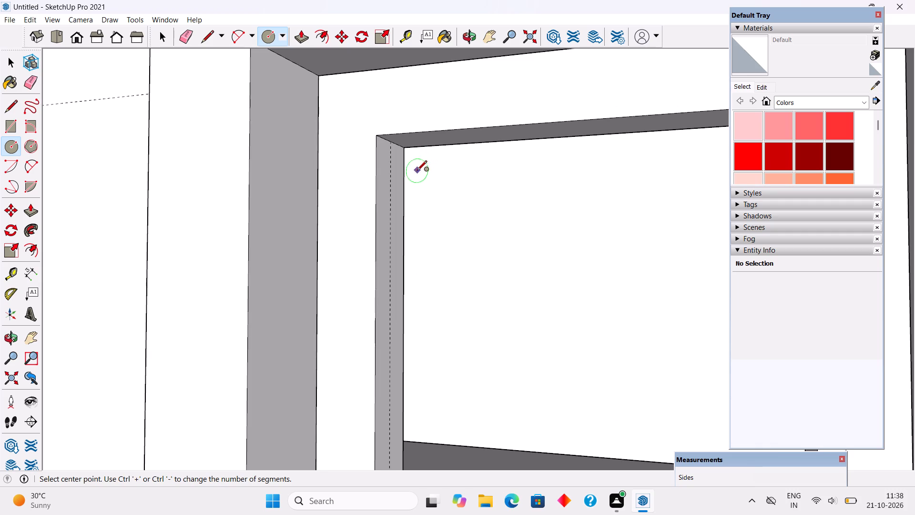
{"action": "scroll", "coordinate": [397, 185], "scroll_direction": "up", "scroll_amount": 3}
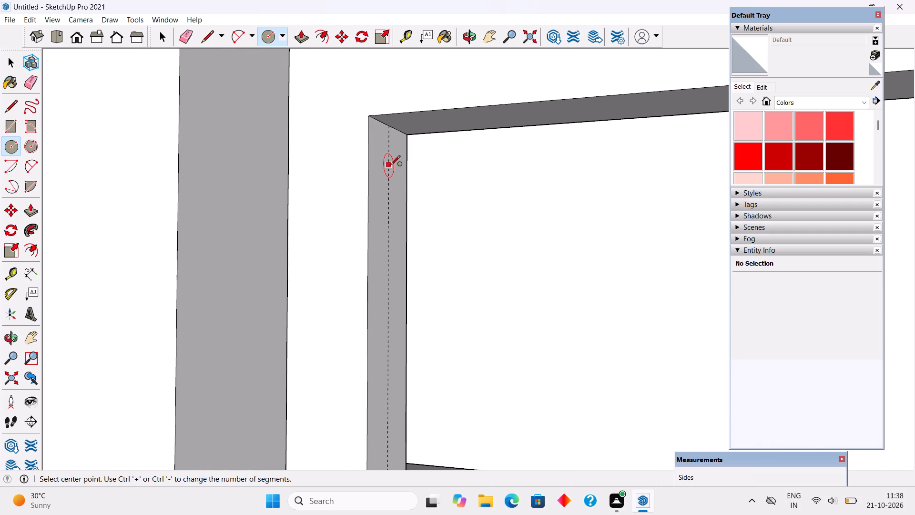
{"action": "left_click", "coordinate": [390, 166]}
{"action": "scroll", "coordinate": [393, 175], "scroll_direction": "up", "scroll_amount": 6}
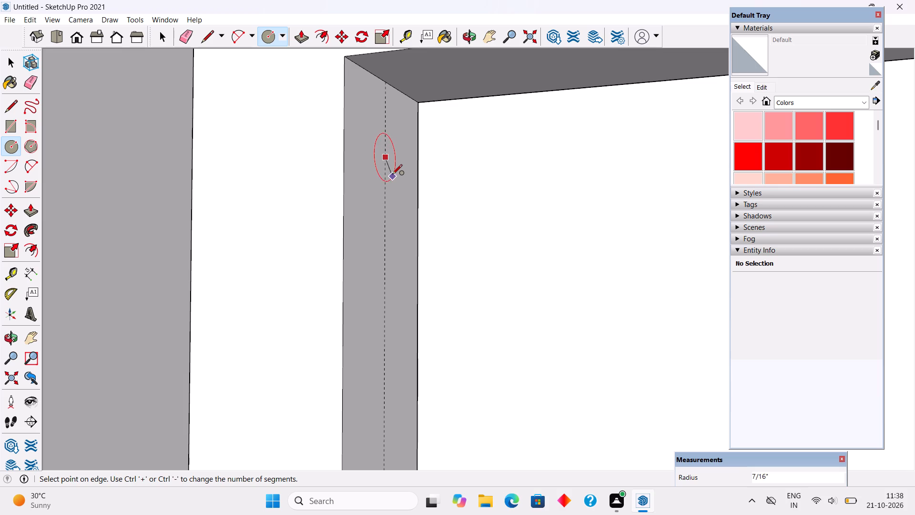
{"action": "left_click", "coordinate": [392, 172]}
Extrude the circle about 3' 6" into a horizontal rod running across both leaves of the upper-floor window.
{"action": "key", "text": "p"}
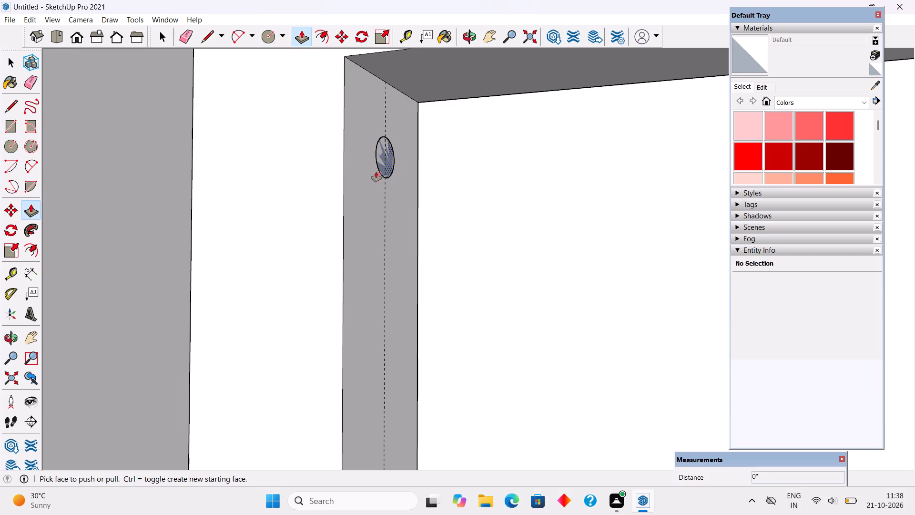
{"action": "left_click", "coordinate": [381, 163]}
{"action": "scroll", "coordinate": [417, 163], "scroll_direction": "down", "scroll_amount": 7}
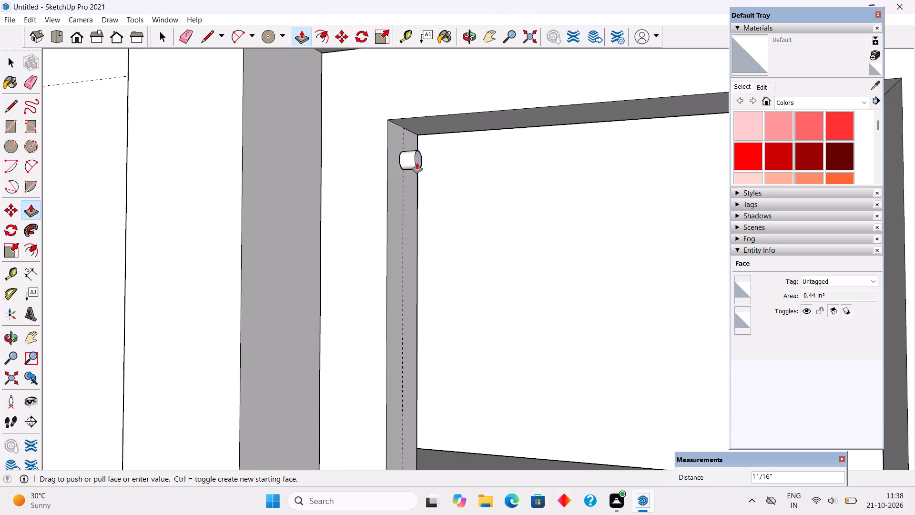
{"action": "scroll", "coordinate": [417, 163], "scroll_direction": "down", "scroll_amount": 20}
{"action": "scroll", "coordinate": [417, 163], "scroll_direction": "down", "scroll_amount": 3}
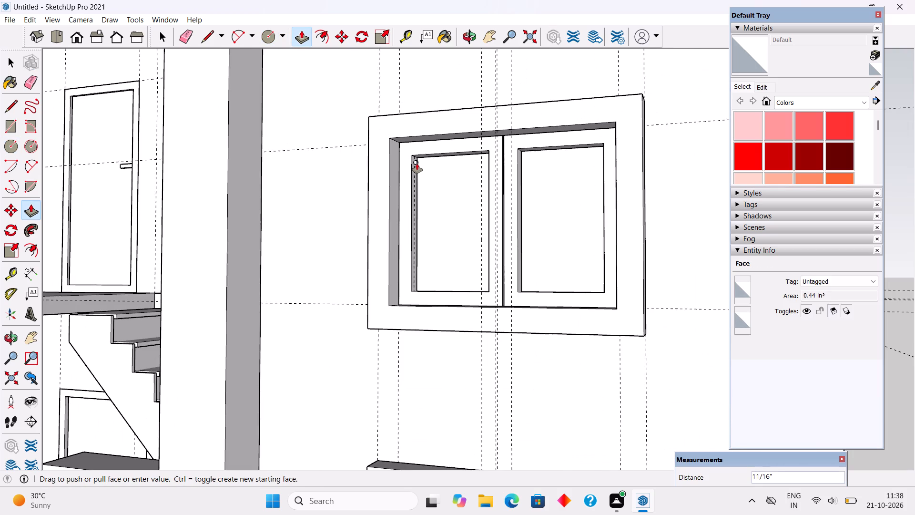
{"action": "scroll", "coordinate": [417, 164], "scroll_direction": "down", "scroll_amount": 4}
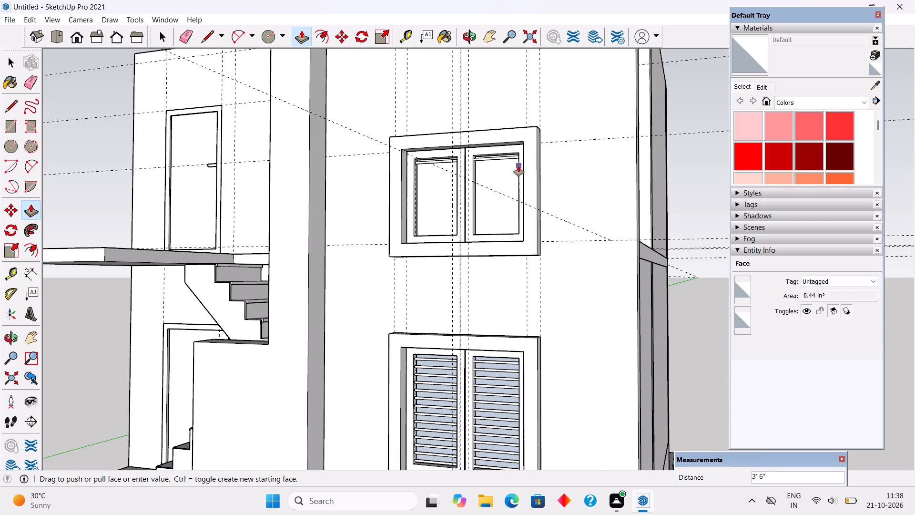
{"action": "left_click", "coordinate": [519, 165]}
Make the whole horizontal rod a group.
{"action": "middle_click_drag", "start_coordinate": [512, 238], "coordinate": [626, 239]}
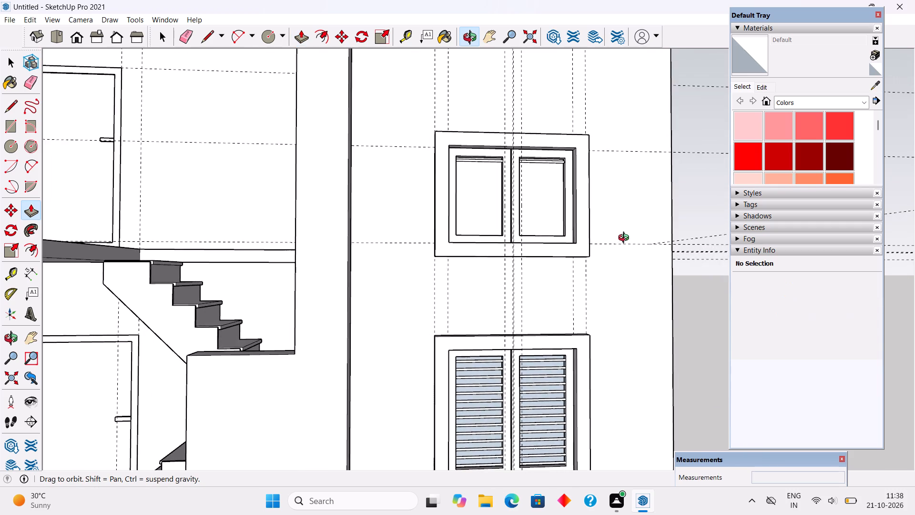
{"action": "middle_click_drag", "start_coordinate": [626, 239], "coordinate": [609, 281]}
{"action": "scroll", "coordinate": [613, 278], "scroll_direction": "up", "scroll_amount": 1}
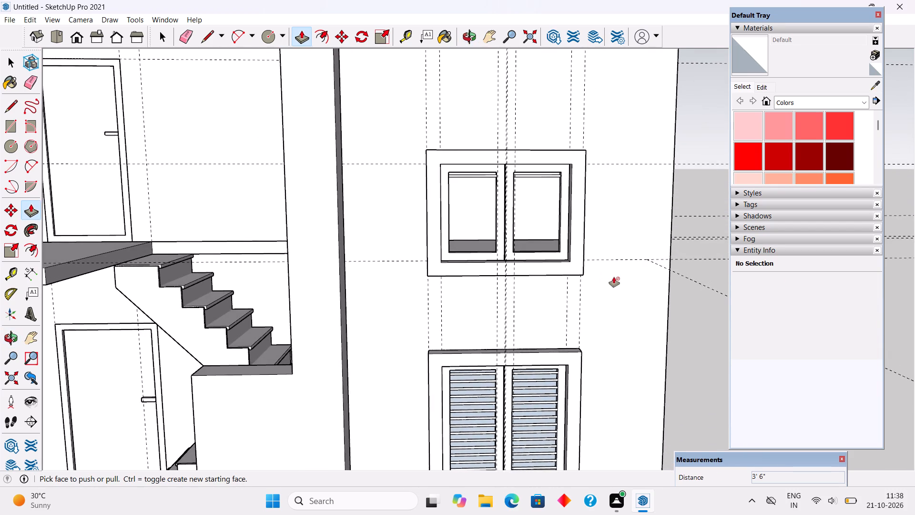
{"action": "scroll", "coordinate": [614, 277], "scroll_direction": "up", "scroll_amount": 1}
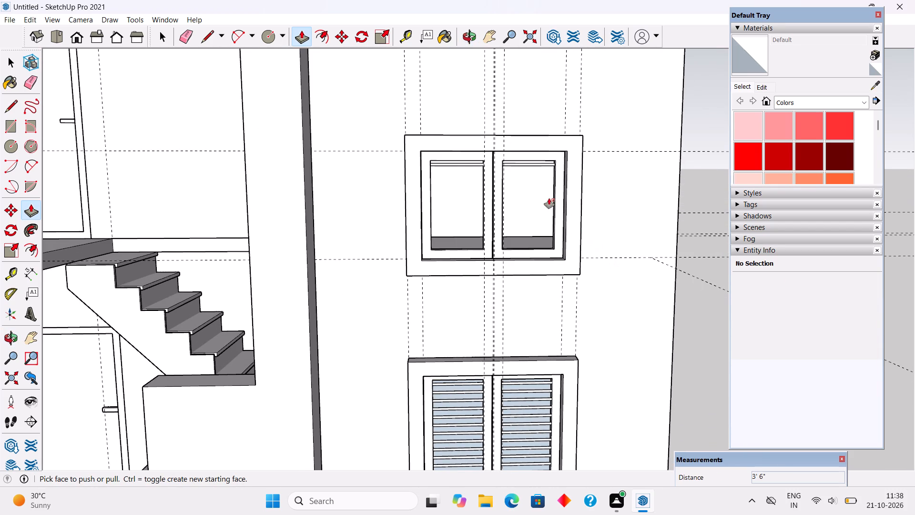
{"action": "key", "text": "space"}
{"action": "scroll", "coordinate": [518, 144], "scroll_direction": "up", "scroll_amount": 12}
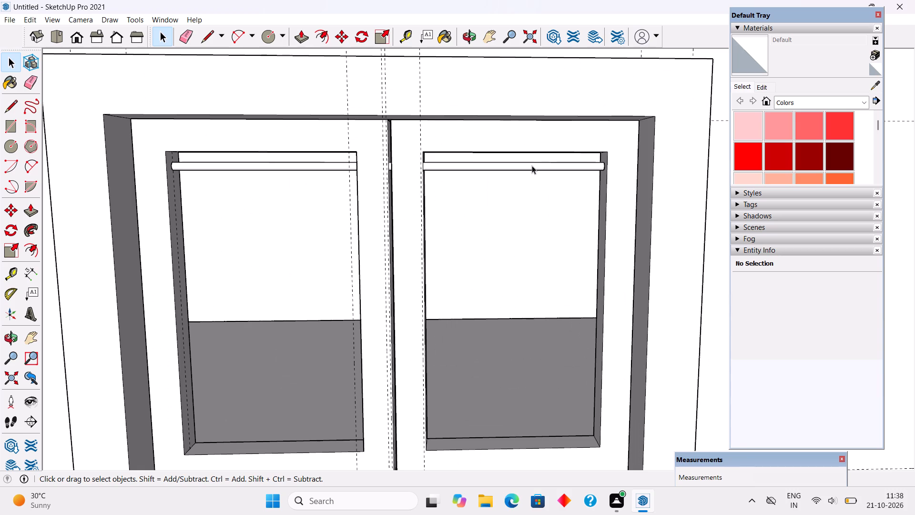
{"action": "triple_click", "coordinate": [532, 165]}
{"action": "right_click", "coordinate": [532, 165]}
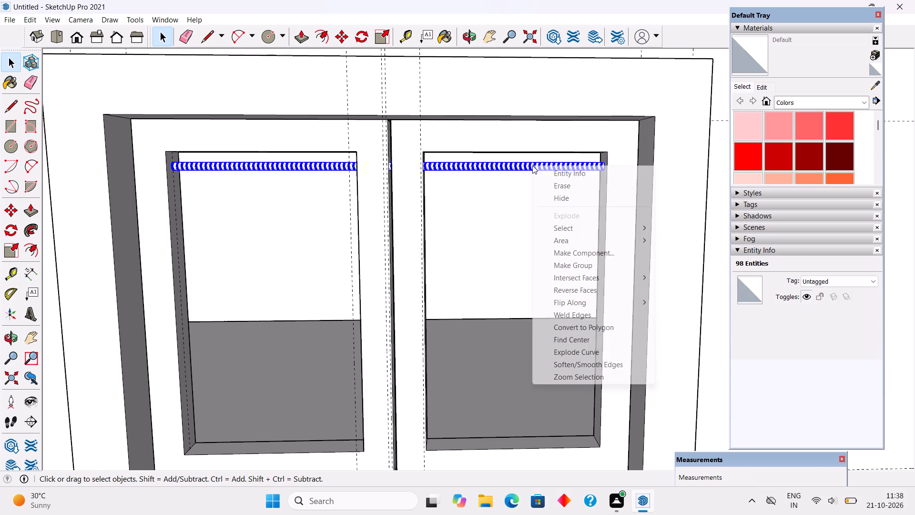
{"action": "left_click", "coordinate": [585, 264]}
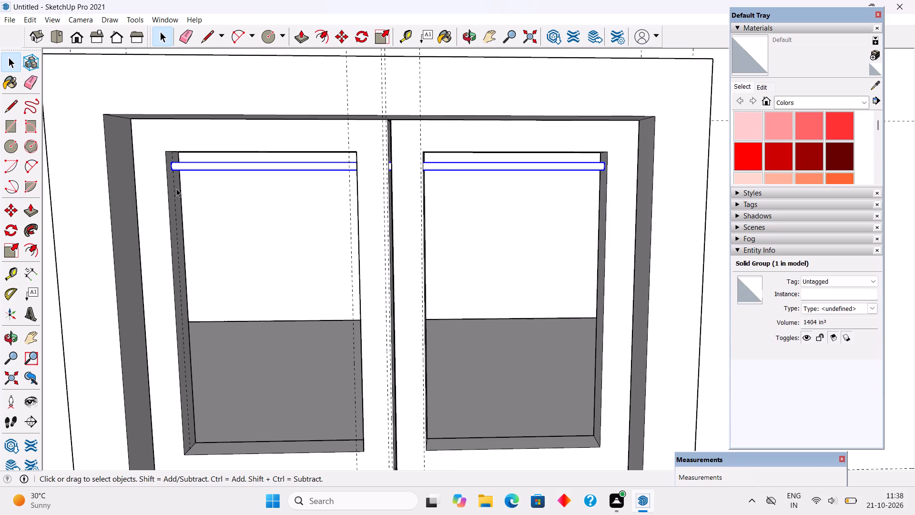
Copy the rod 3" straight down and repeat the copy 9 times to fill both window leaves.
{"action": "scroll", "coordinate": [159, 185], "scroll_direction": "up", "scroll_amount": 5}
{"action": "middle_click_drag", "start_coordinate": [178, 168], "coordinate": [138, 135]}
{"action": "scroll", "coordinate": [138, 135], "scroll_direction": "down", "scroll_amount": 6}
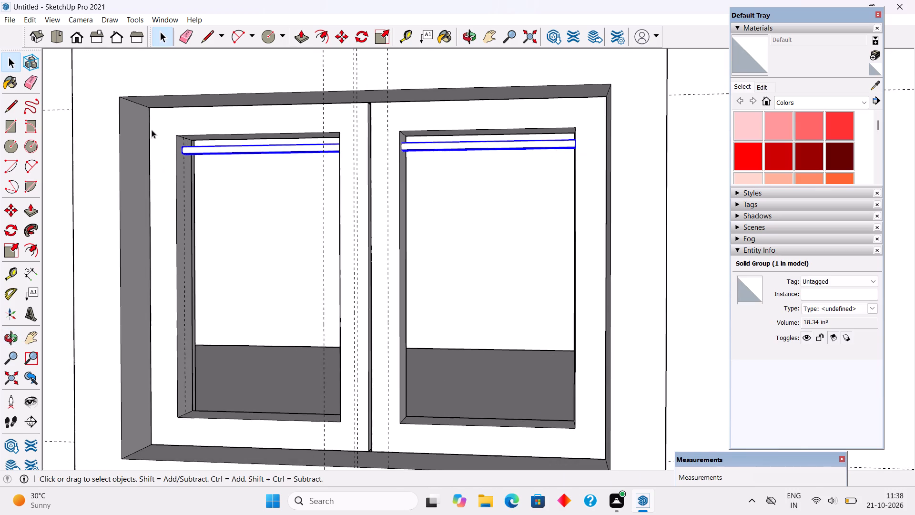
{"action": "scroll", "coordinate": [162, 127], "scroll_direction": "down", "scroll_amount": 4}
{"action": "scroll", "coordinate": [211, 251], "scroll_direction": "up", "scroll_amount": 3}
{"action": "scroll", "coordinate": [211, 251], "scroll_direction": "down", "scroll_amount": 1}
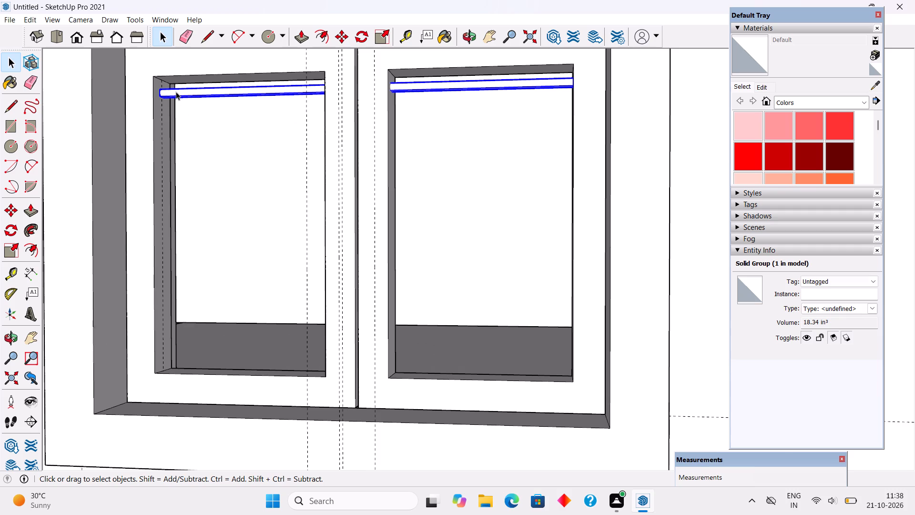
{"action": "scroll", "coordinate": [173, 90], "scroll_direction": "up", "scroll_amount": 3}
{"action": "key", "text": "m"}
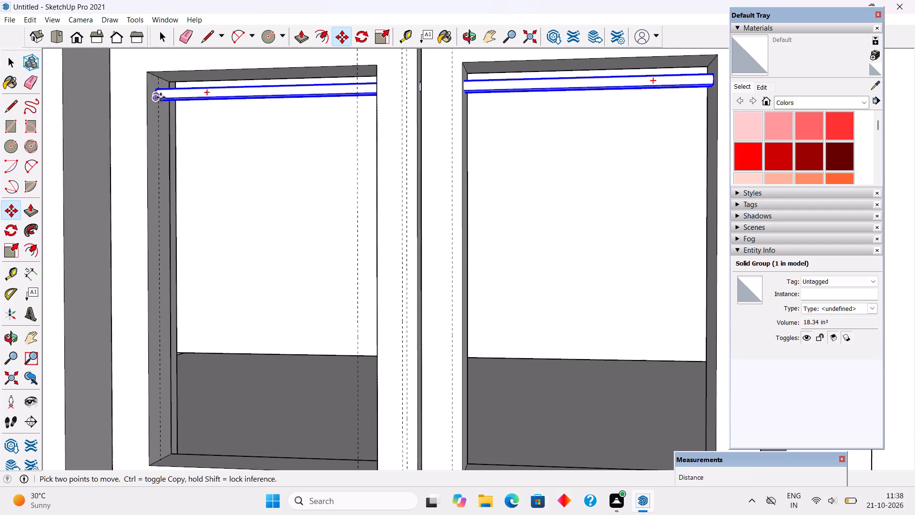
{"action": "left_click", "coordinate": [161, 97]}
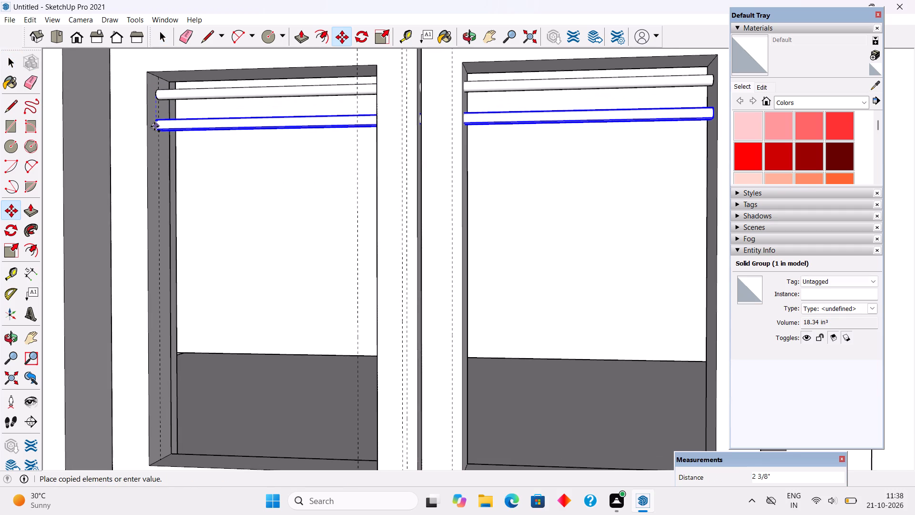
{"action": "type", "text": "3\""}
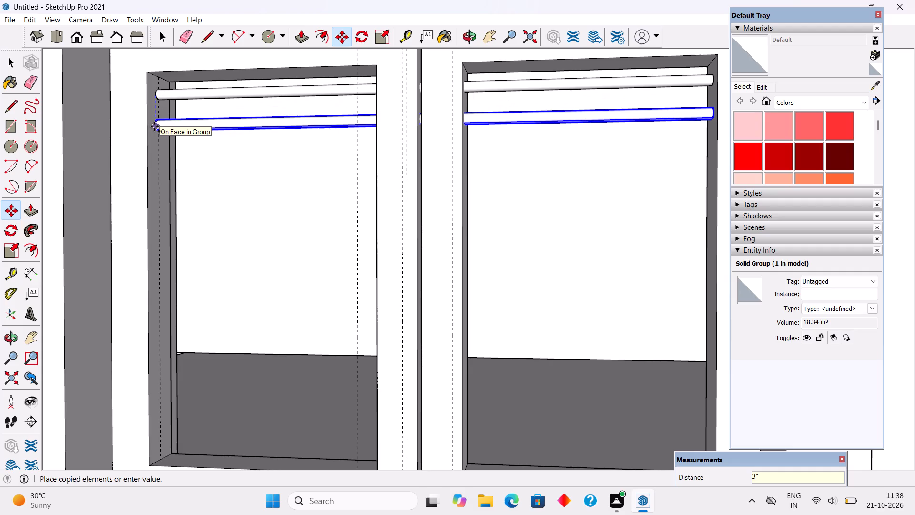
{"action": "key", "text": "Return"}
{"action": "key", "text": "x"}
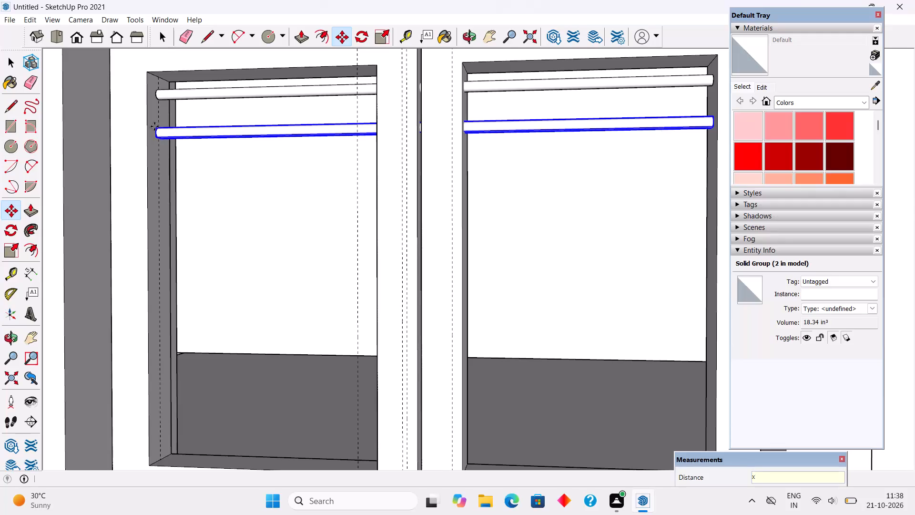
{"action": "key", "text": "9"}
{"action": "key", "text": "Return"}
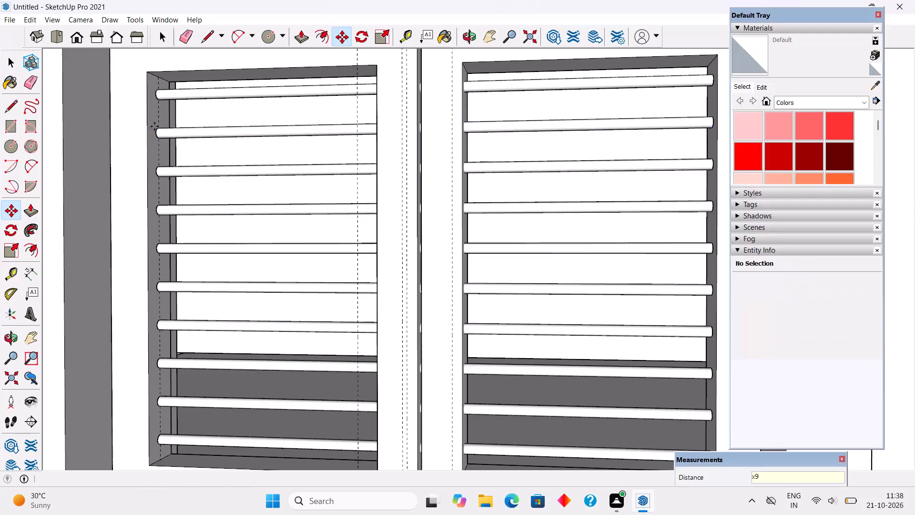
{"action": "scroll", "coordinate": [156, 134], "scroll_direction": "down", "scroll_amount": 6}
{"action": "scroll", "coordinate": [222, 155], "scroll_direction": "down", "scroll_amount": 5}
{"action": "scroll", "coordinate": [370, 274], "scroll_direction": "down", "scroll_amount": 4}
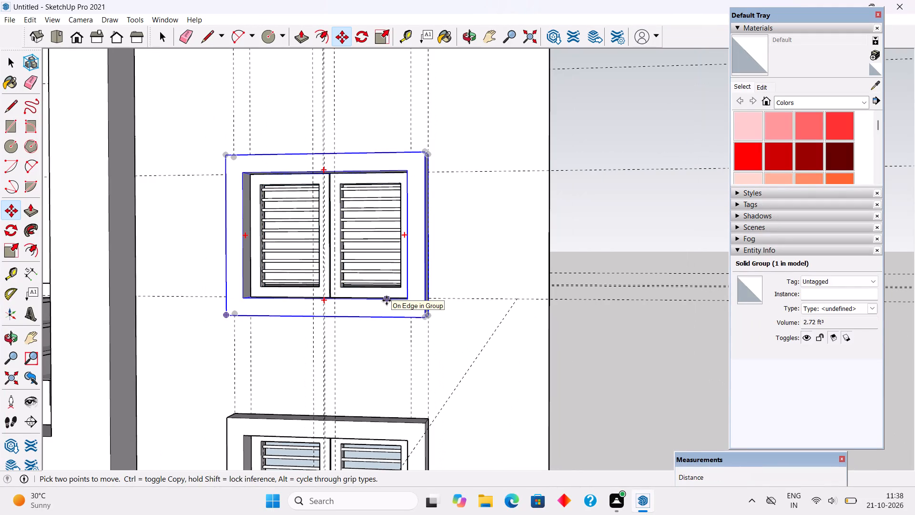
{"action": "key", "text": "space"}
Examine the rod-filled upper-floor window from inside and outside the house and compare it with the lower window.
{"action": "scroll", "coordinate": [386, 300], "scroll_direction": "down", "scroll_amount": 5}
{"action": "middle_click_drag", "start_coordinate": [469, 309], "coordinate": [531, 314]}
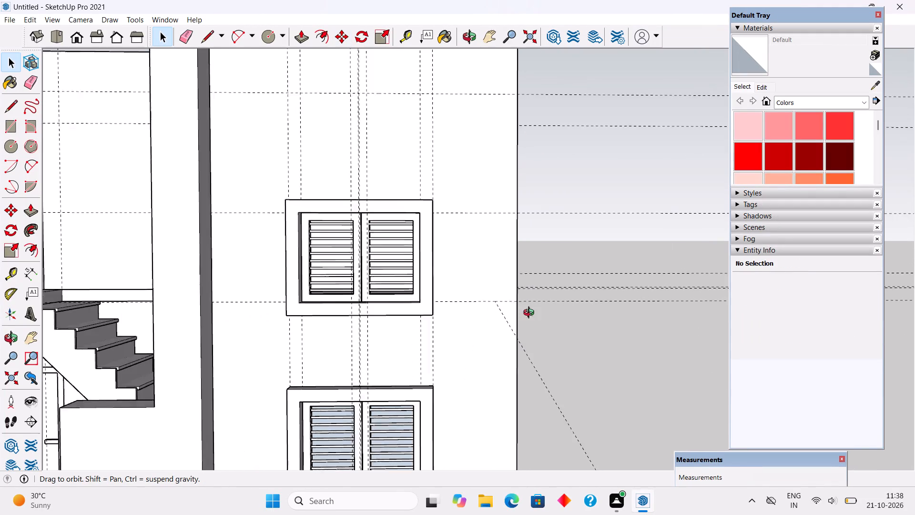
{"action": "middle_click_drag", "start_coordinate": [531, 314], "coordinate": [164, 359]}
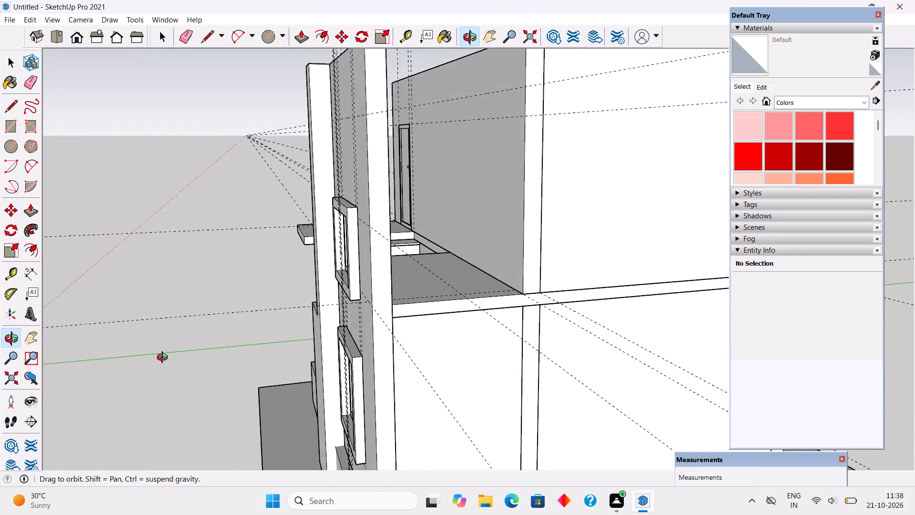
{"action": "middle_click_drag", "start_coordinate": [164, 359], "coordinate": [53, 371]}
{"action": "scroll", "coordinate": [388, 269], "scroll_direction": "up", "scroll_amount": 4}
{"action": "scroll", "coordinate": [492, 229], "scroll_direction": "up", "scroll_amount": 3}
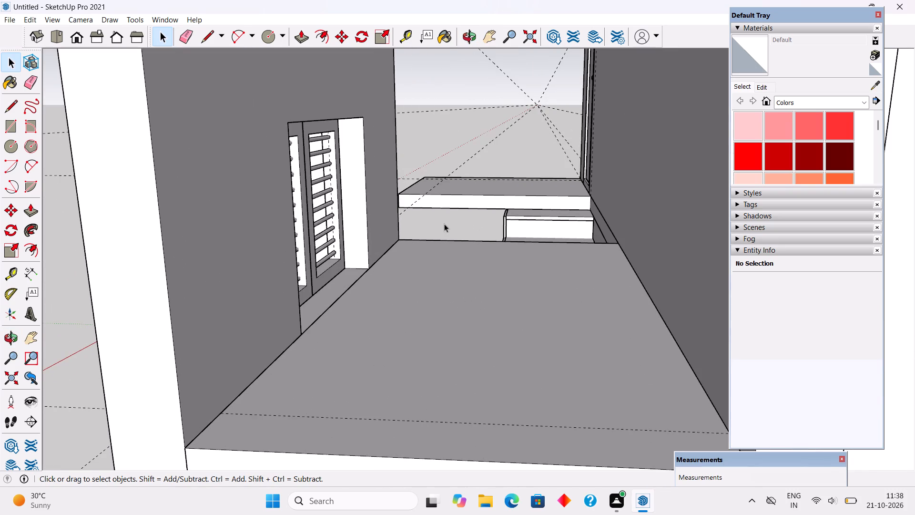
{"action": "scroll", "coordinate": [447, 255], "scroll_direction": "down", "scroll_amount": 3}
{"action": "middle_click_drag", "start_coordinate": [416, 304], "coordinate": [561, 256]}
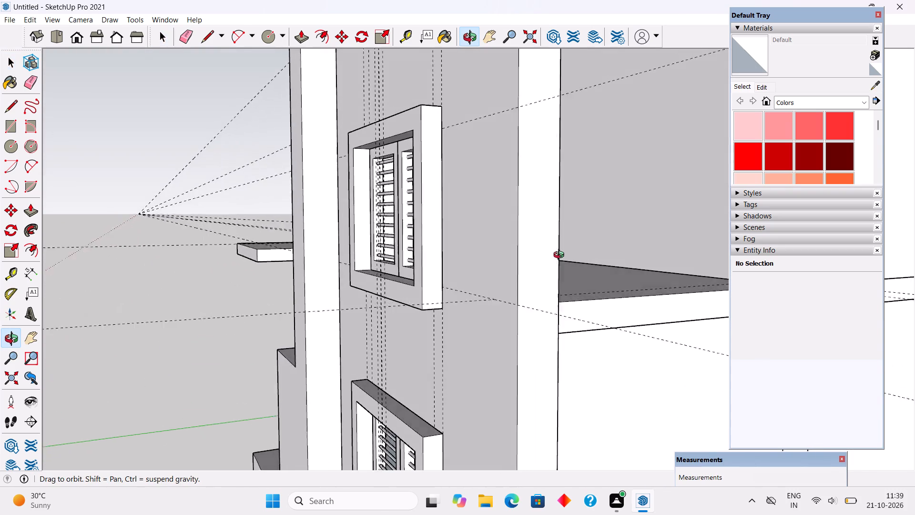
{"action": "middle_click_drag", "start_coordinate": [561, 256], "coordinate": [646, 245]}
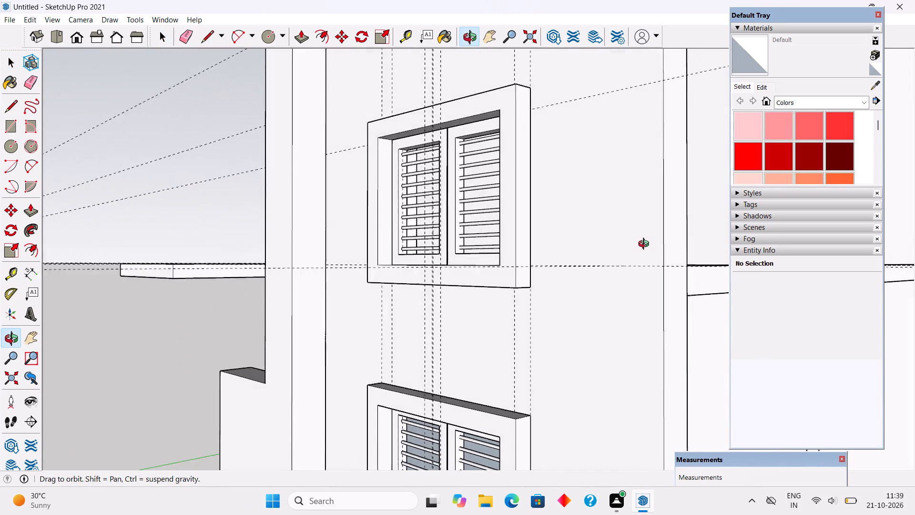
{"action": "middle_click_drag", "start_coordinate": [646, 245], "coordinate": [646, 256]}
{"action": "scroll", "coordinate": [646, 253], "scroll_direction": "down", "scroll_amount": 2}
{"action": "scroll", "coordinate": [598, 261], "scroll_direction": "down", "scroll_amount": 16}
{"action": "middle_click_drag", "start_coordinate": [529, 272], "coordinate": [592, 278]}
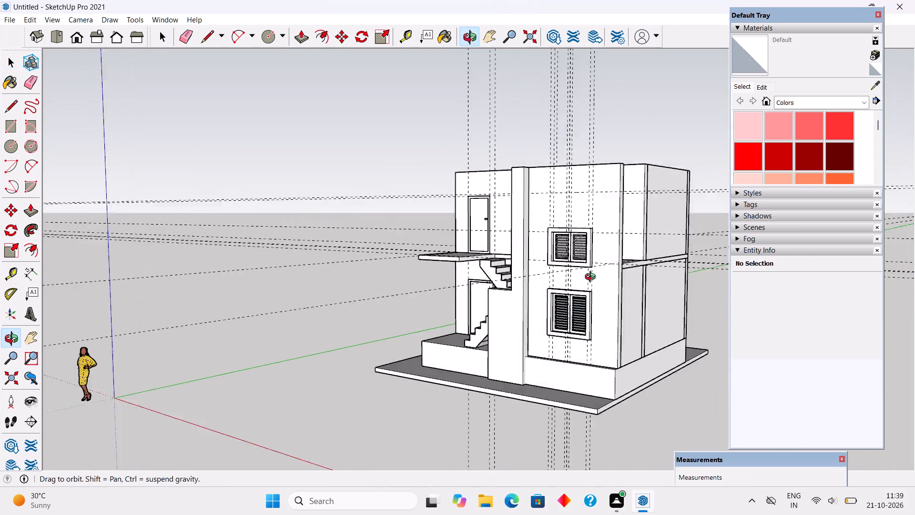
{"action": "middle_click_drag", "start_coordinate": [592, 278], "coordinate": [691, 286]}
{"action": "scroll", "coordinate": [549, 246], "scroll_direction": "up", "scroll_amount": 5}
{"action": "scroll", "coordinate": [613, 273], "scroll_direction": "up", "scroll_amount": 2}
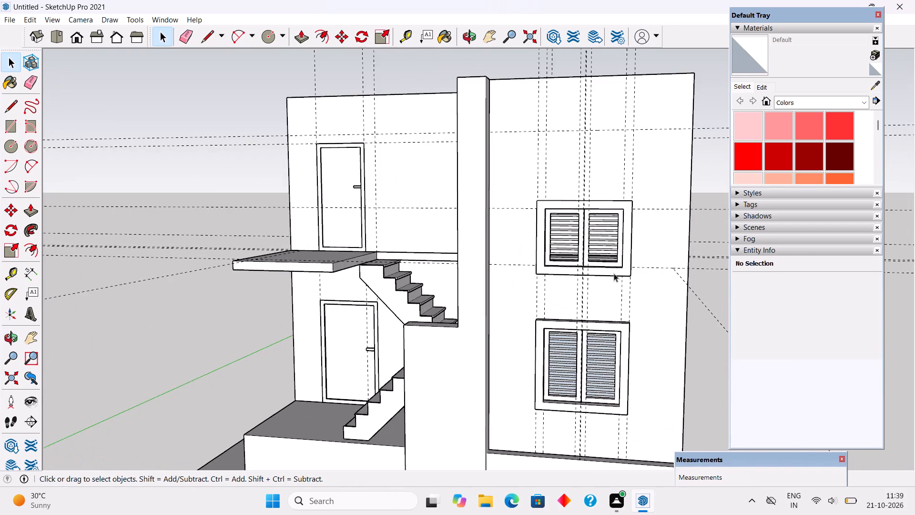
{"action": "scroll", "coordinate": [618, 268], "scroll_direction": "up", "scroll_amount": 3}
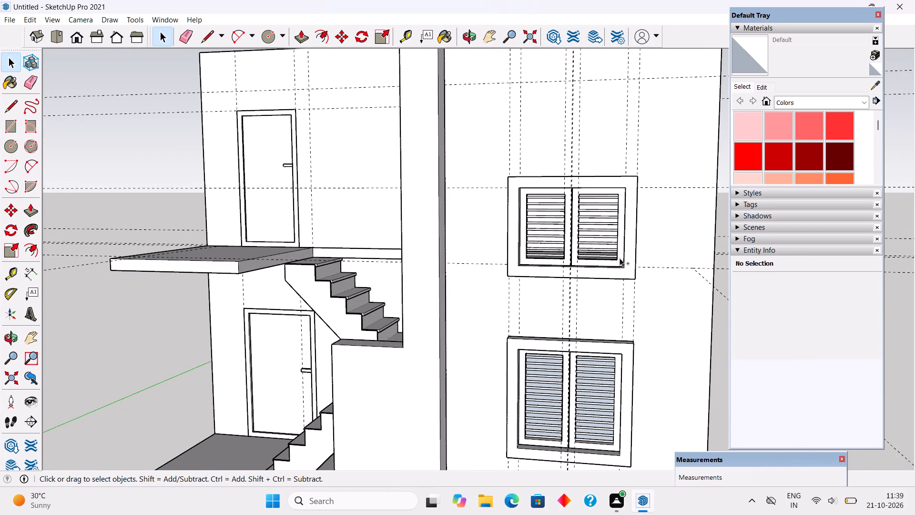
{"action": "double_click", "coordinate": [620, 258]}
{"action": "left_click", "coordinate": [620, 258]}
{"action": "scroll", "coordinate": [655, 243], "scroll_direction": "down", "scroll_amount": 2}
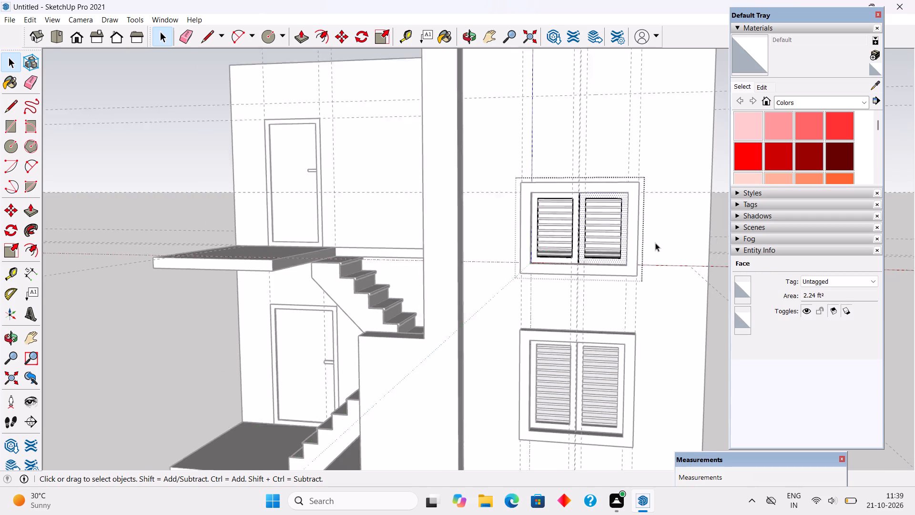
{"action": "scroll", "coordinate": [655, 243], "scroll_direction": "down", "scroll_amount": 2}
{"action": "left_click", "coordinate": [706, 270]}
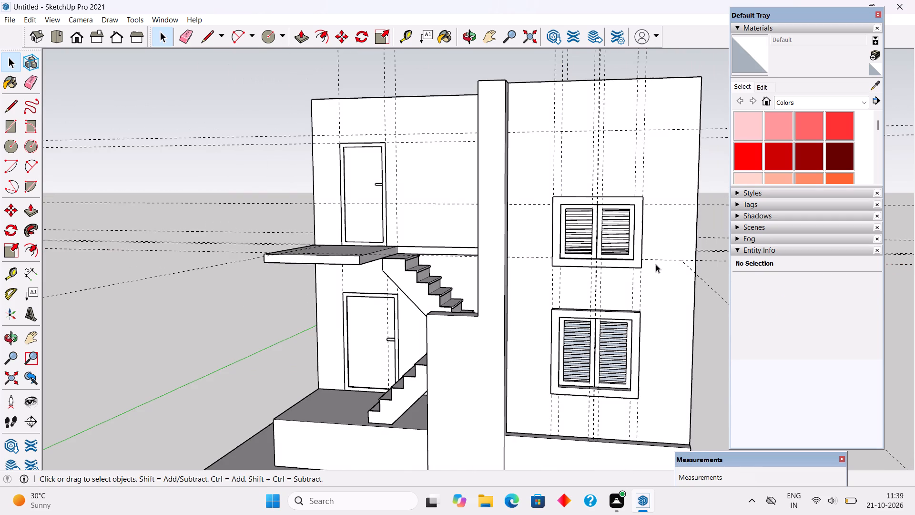
Delete the outer frame around the upper-floor window.
{"action": "left_click", "coordinate": [642, 255]}
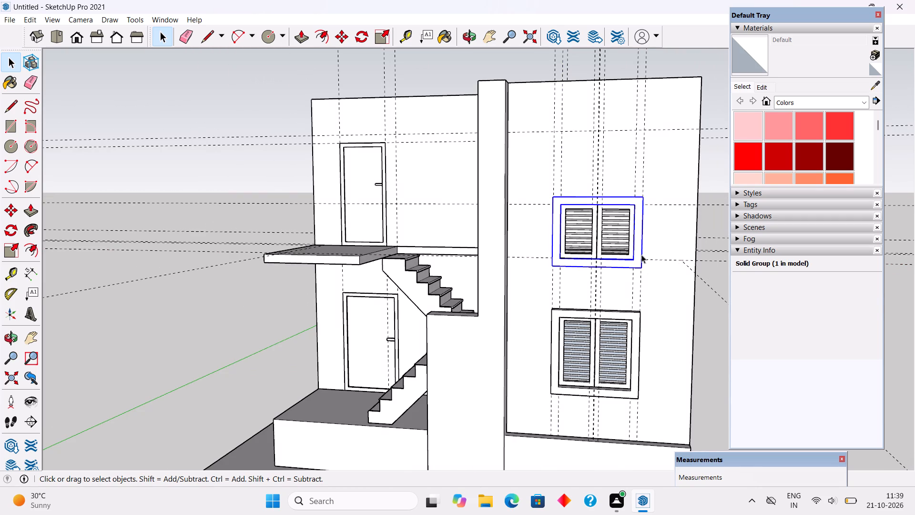
{"action": "key", "text": "Delete"}
Delete the eight lower horizontal rods of the upper-floor window one by one, working from the bottom upwards.
{"action": "left_click", "coordinate": [630, 251]}
{"action": "key", "text": "Delete"}
{"action": "scroll", "coordinate": [626, 249], "scroll_direction": "up", "scroll_amount": 4}
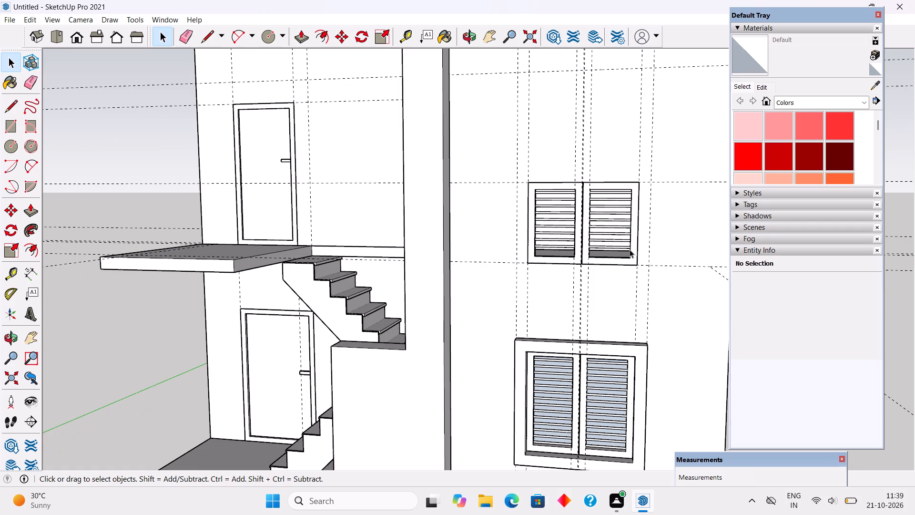
{"action": "left_click", "coordinate": [630, 249]}
{"action": "key", "text": "Delete"}
{"action": "left_click", "coordinate": [626, 240]}
{"action": "key", "text": "Delete"}
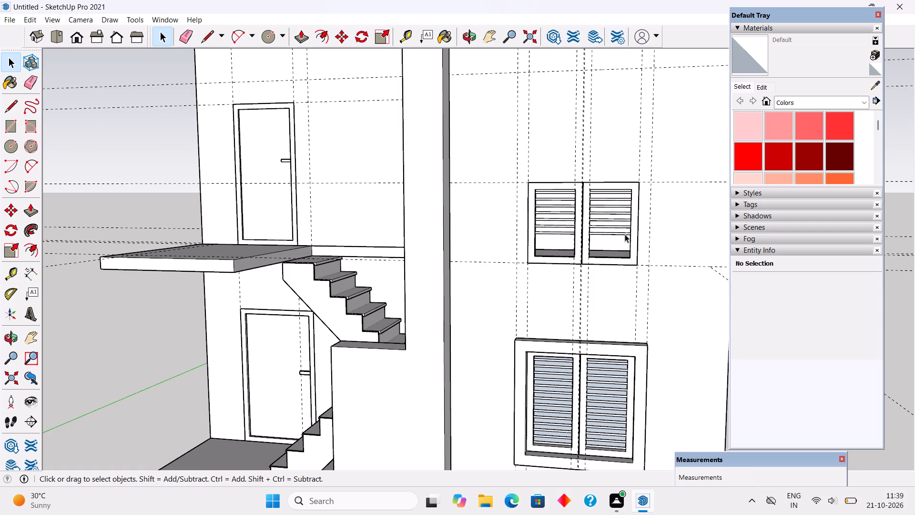
{"action": "left_click", "coordinate": [625, 234]}
{"action": "key", "text": "Delete"}
{"action": "left_click", "coordinate": [627, 225]}
{"action": "key", "text": "Delete"}
{"action": "left_click", "coordinate": [629, 219]}
{"action": "key", "text": "Delete"}
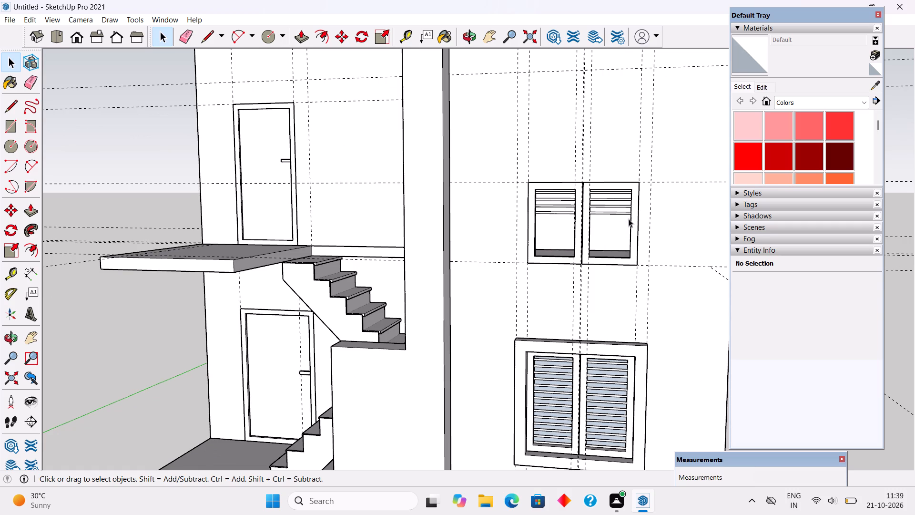
{"action": "left_click", "coordinate": [629, 213]}
{"action": "key", "text": "Delete"}
{"action": "left_click", "coordinate": [629, 207]}
{"action": "key", "text": "Delete"}
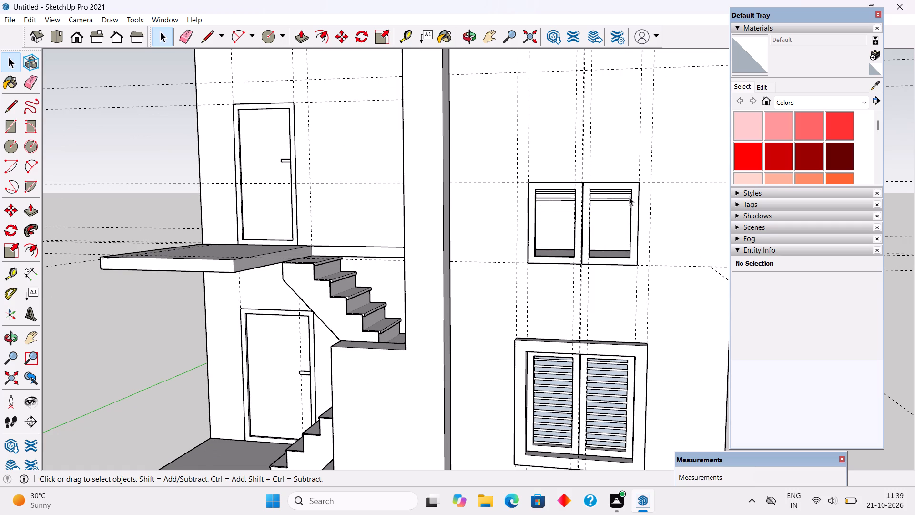
Delete the upper-floor window's leaf-frame group and its last two horizontal rods, leaving the opening empty.
{"action": "left_click", "coordinate": [629, 196]}
{"action": "left_click", "coordinate": [637, 208]}
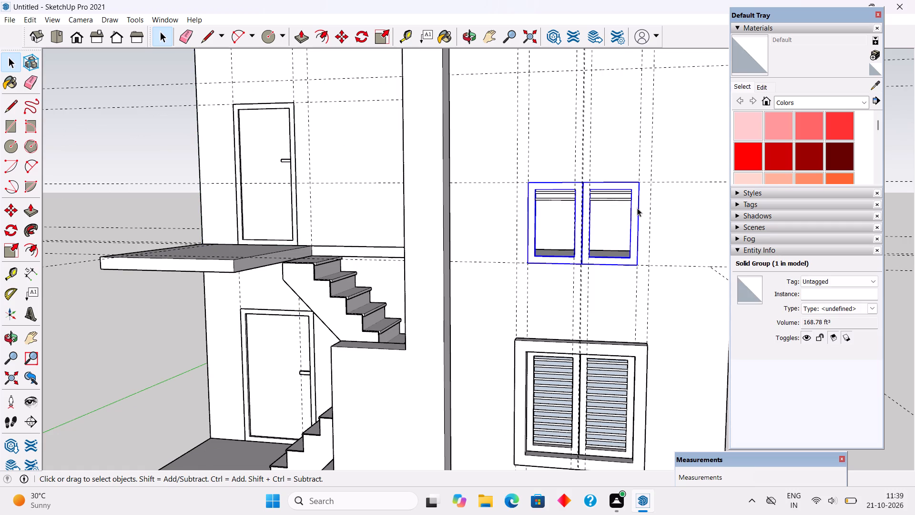
{"action": "key", "text": "Delete"}
{"action": "left_click", "coordinate": [628, 194]}
{"action": "key", "text": "Delete"}
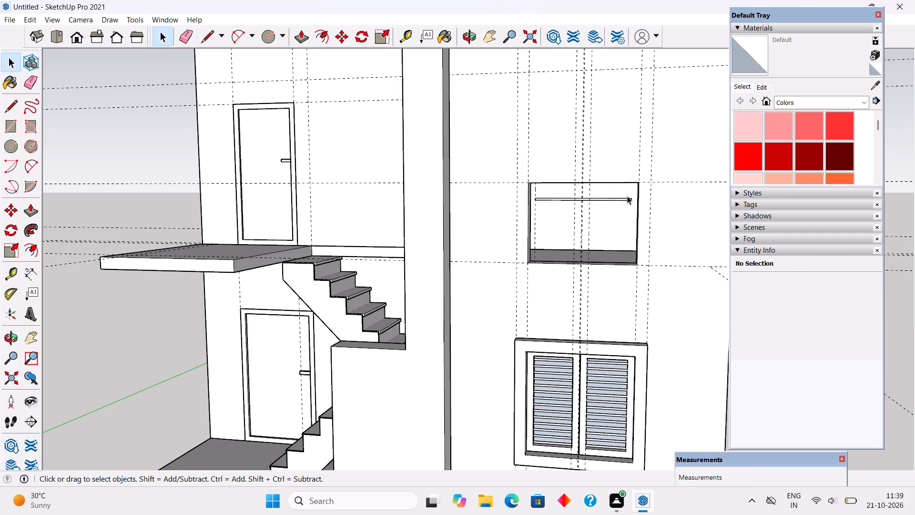
{"action": "left_click", "coordinate": [628, 198]}
{"action": "key", "text": "Delete"}
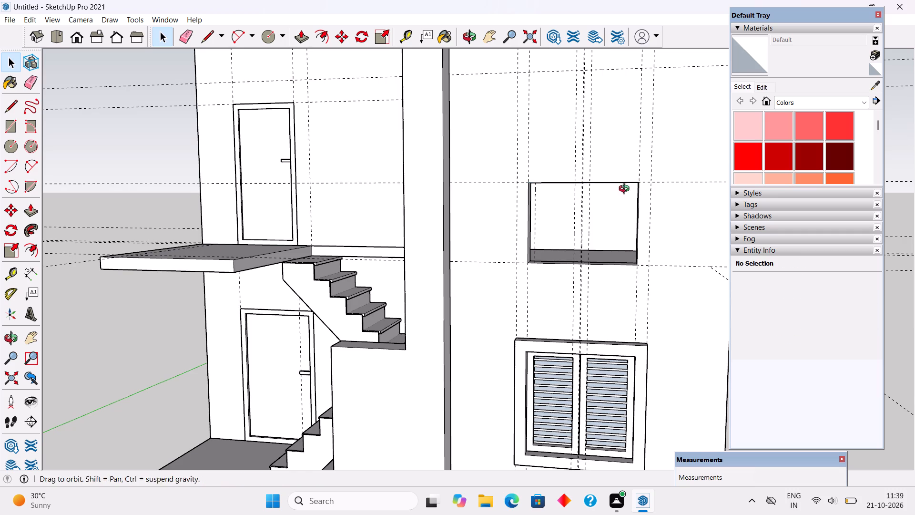
Open the front wall group for editing and push the upper-floor window opening's top face 4' upward.
{"action": "middle_click", "coordinate": [626, 190]}
{"action": "scroll", "coordinate": [626, 190], "scroll_direction": "down", "scroll_amount": 11}
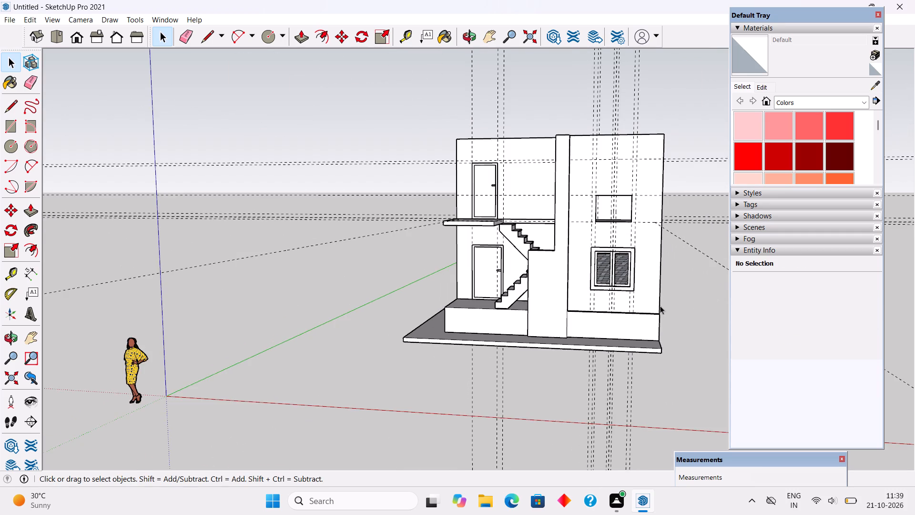
{"action": "middle_click_drag", "start_coordinate": [659, 304], "coordinate": [667, 225]}
{"action": "scroll", "coordinate": [624, 187], "scroll_direction": "up", "scroll_amount": 11}
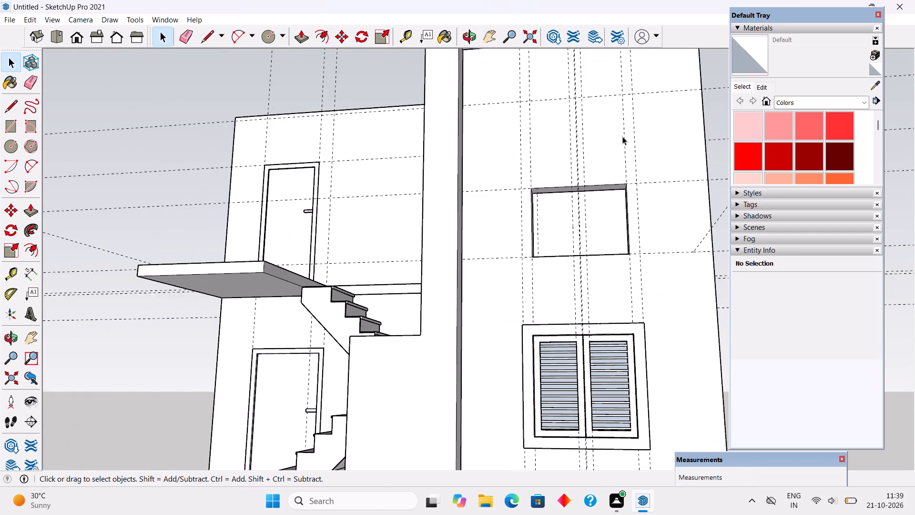
{"action": "middle_click_drag", "start_coordinate": [621, 159], "coordinate": [656, 276]}
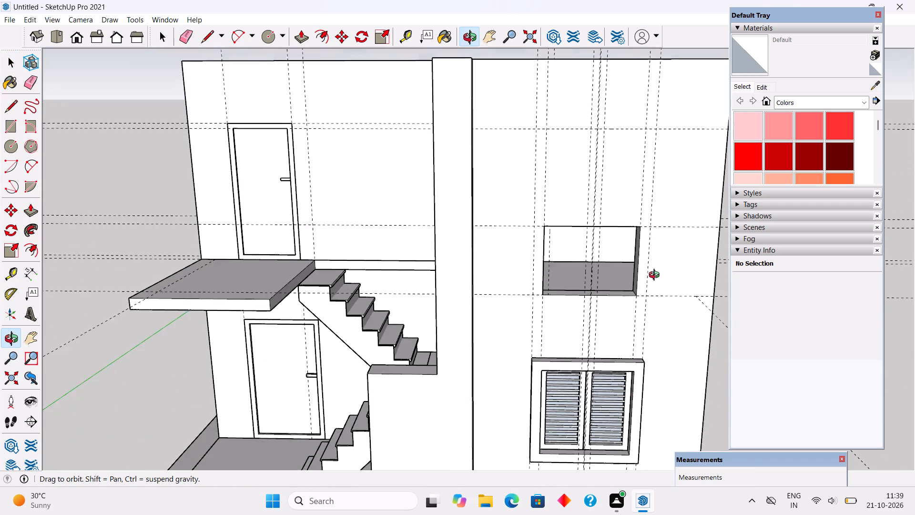
{"action": "middle_click_drag", "start_coordinate": [656, 276], "coordinate": [600, 255]}
{"action": "scroll", "coordinate": [600, 255], "scroll_direction": "down", "scroll_amount": 5}
{"action": "middle_click_drag", "start_coordinate": [632, 230], "coordinate": [633, 124]}
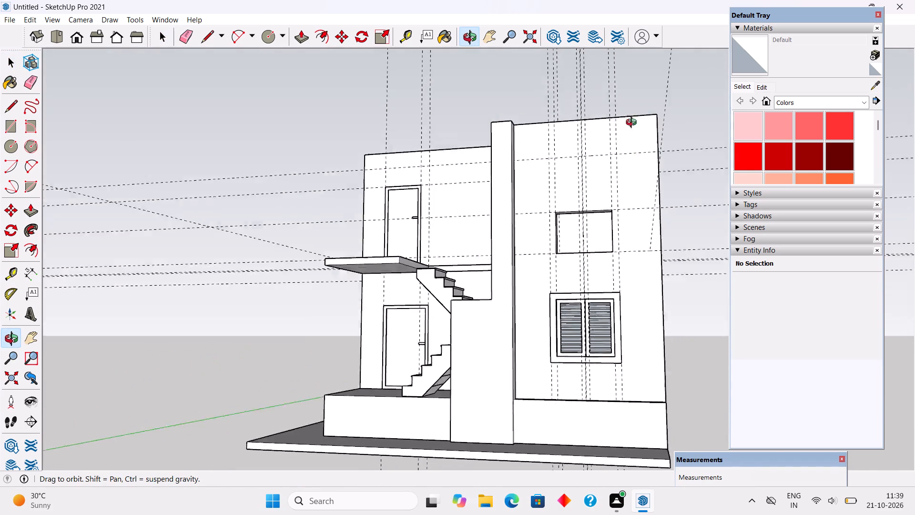
{"action": "middle_click_drag", "start_coordinate": [633, 124], "coordinate": [633, 107]}
{"action": "scroll", "coordinate": [607, 209], "scroll_direction": "up", "scroll_amount": 10}
{"action": "triple_click", "coordinate": [598, 188]}
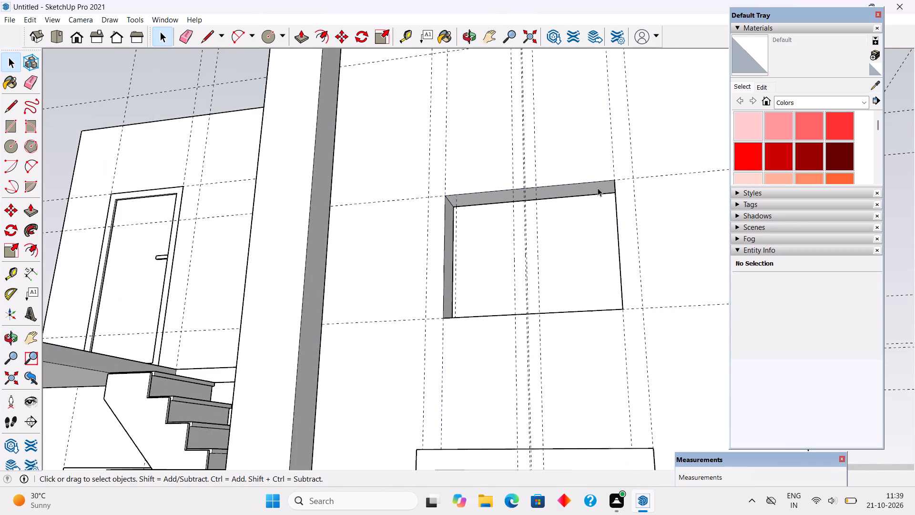
{"action": "key", "text": "p"}
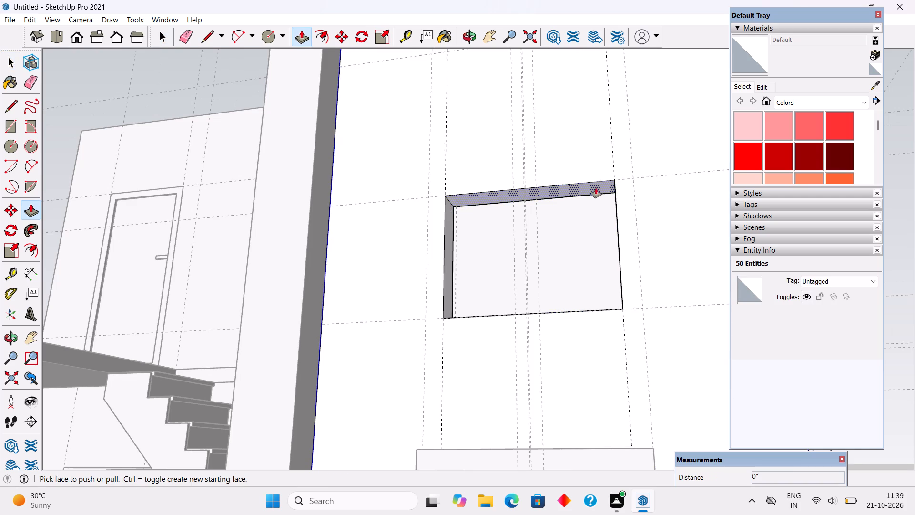
{"action": "left_click", "coordinate": [595, 186]}
{"action": "scroll", "coordinate": [595, 184], "scroll_direction": "down", "scroll_amount": 9}
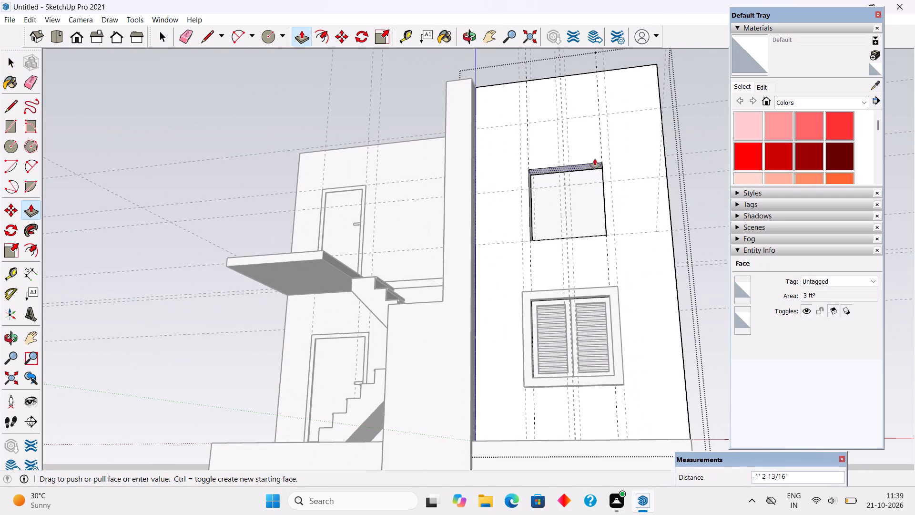
{"action": "left_click", "coordinate": [624, 112]}
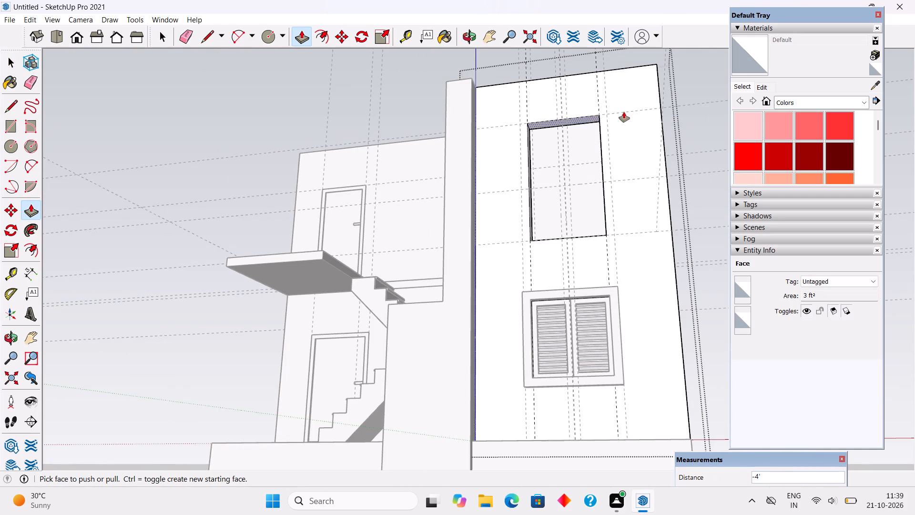
Raise the upper-floor window opening's bottom face by 3' and leave the wall group.
{"action": "middle_click_drag", "start_coordinate": [610, 220], "coordinate": [576, 357]}
{"action": "scroll", "coordinate": [581, 347], "scroll_direction": "down", "scroll_amount": 4}
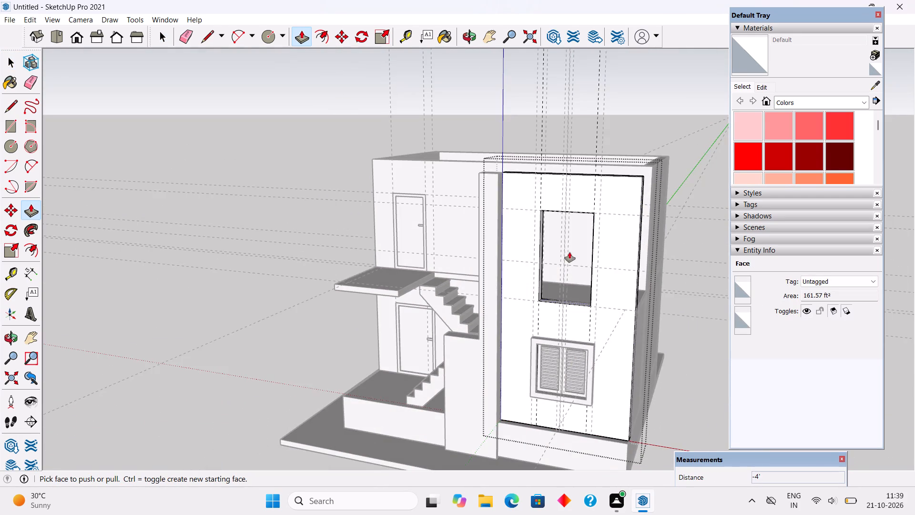
{"action": "middle_click_drag", "start_coordinate": [570, 270], "coordinate": [569, 332]}
{"action": "scroll", "coordinate": [572, 321], "scroll_direction": "up", "scroll_amount": 11}
{"action": "left_click", "coordinate": [582, 323]}
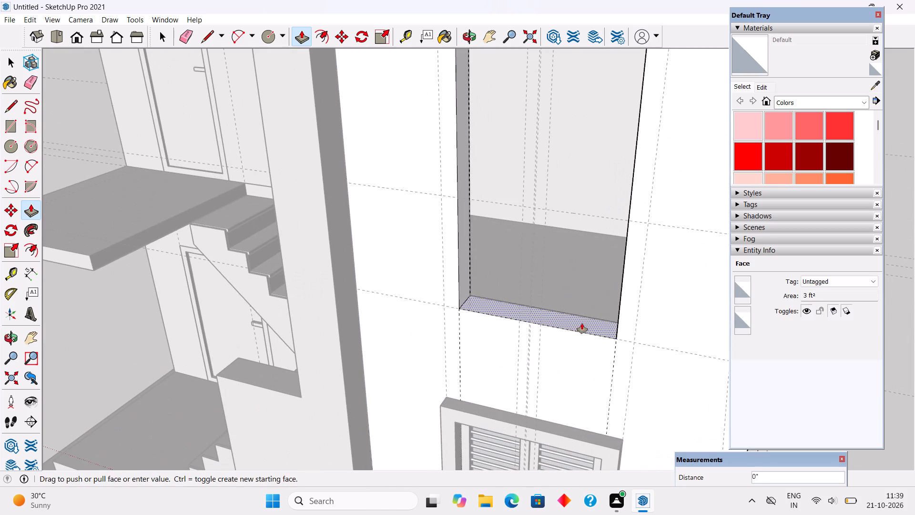
{"action": "left_click", "coordinate": [671, 226]}
{"action": "key", "text": "space"}
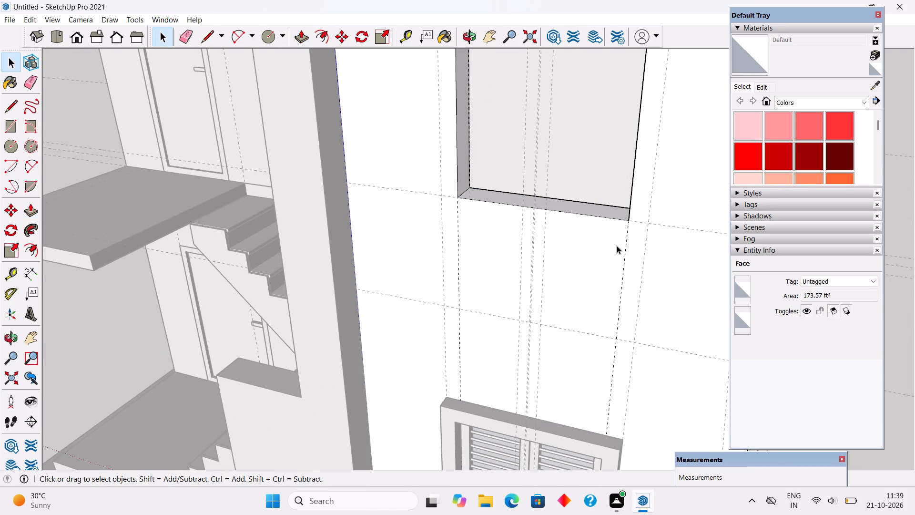
{"action": "scroll", "coordinate": [564, 243], "scroll_direction": "down", "scroll_amount": 12}
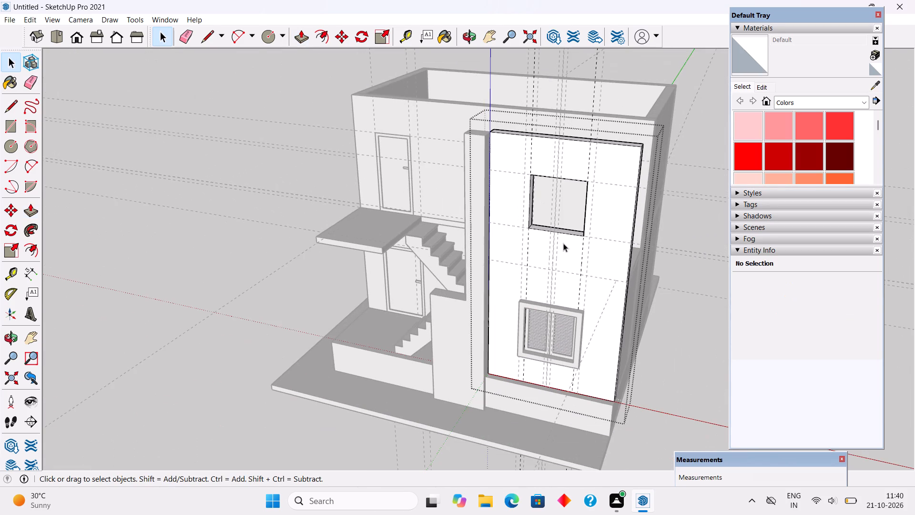
{"action": "left_click", "coordinate": [115, 90]}
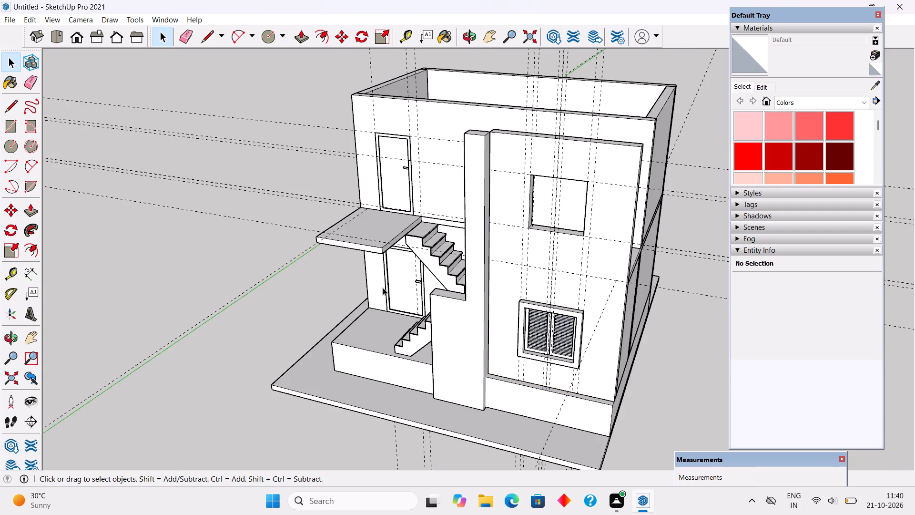
Draw a 4' by 4' rectangle across the upper-floor window opening, from corner to opposite corner.
{"action": "middle_click_drag", "start_coordinate": [409, 292], "coordinate": [586, 246]}
{"action": "scroll", "coordinate": [635, 158], "scroll_direction": "up", "scroll_amount": 9}
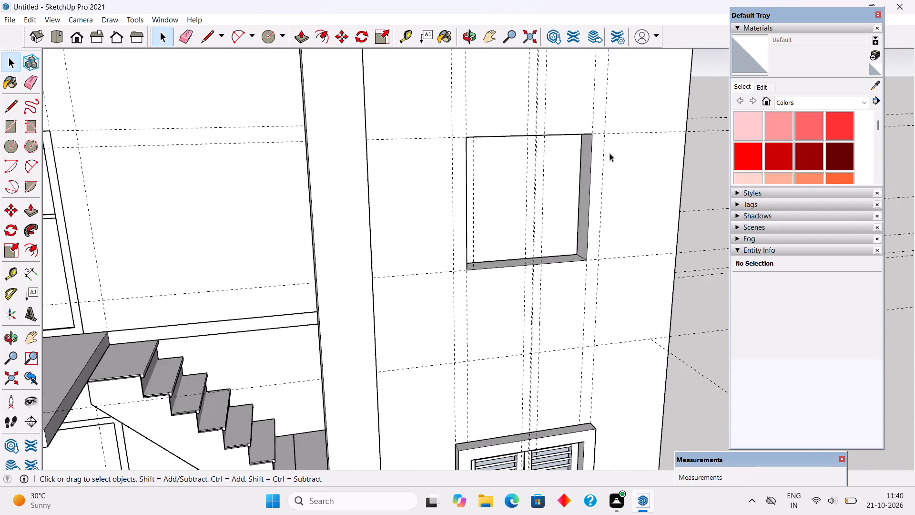
{"action": "scroll", "coordinate": [610, 153], "scroll_direction": "up", "scroll_amount": 5}
{"action": "key", "text": "r"}
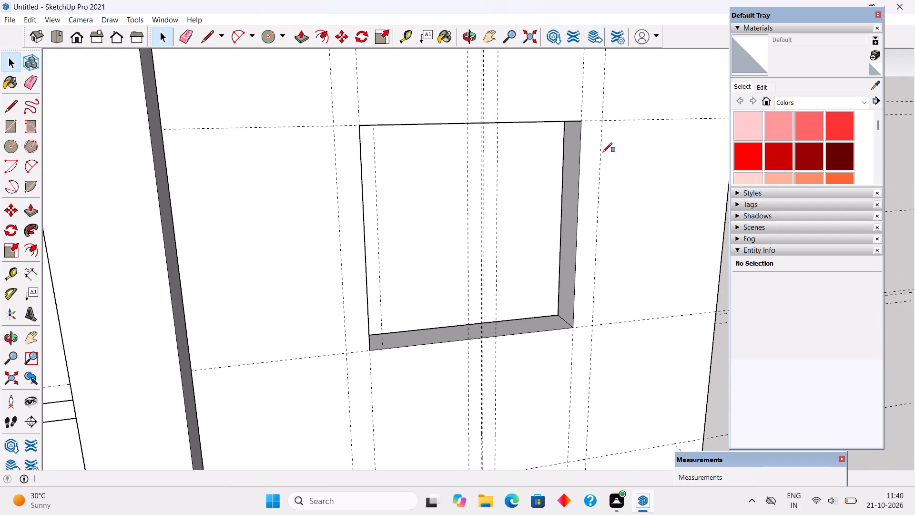
{"action": "left_click", "coordinate": [360, 128]}
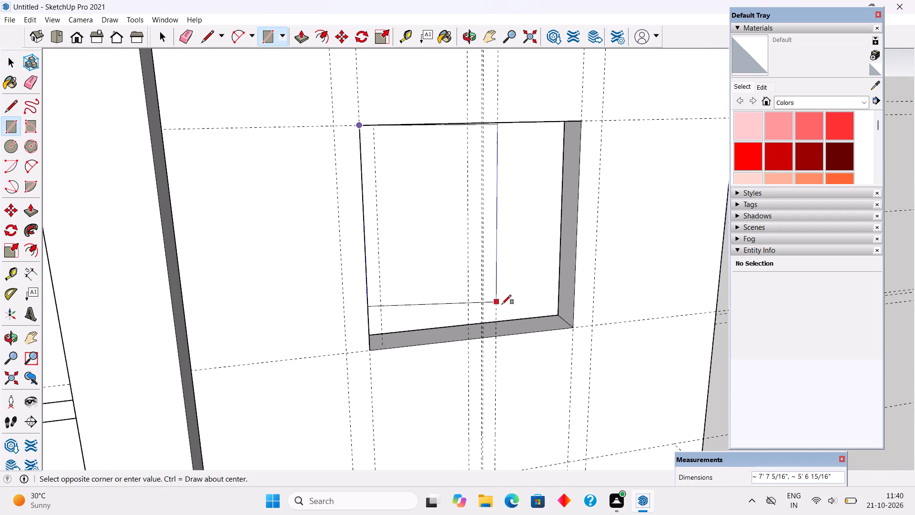
{"action": "left_click", "coordinate": [571, 329]}
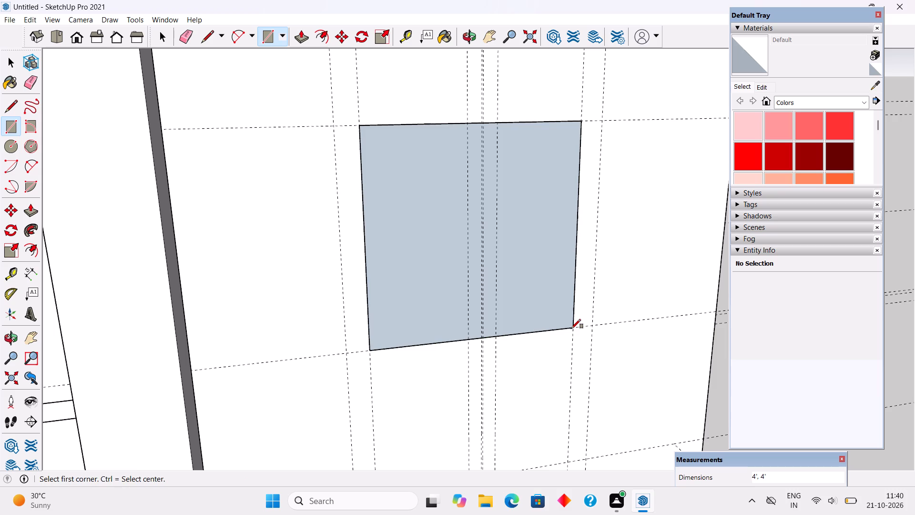
Offset the window rectangle 5" outward and delete the inner face to leave a frame ring around the opening.
{"action": "key", "text": "f"}
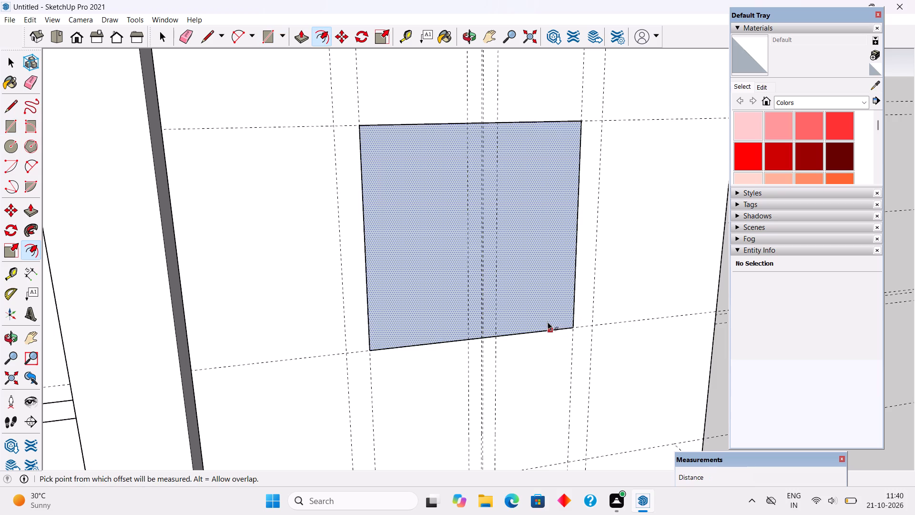
{"action": "left_click", "coordinate": [548, 322]}
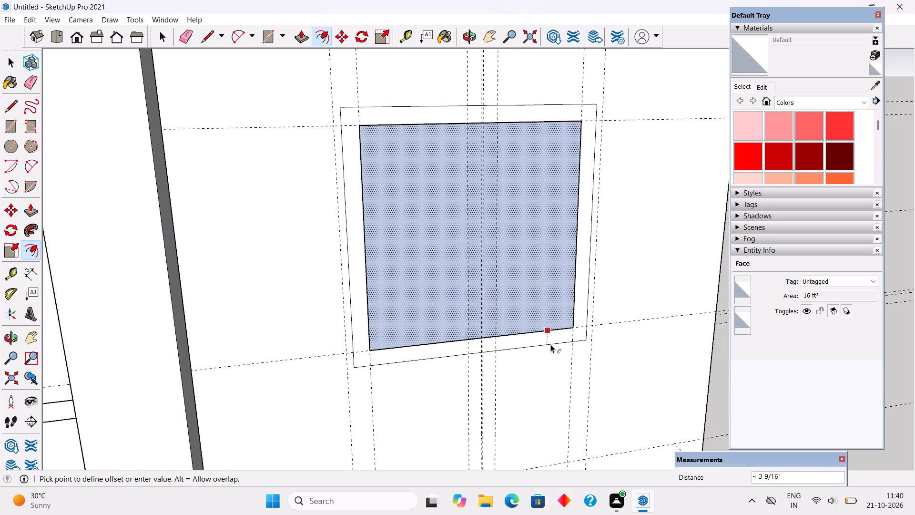
{"action": "type", "text": "5\""}
{"action": "key", "text": "Return"}
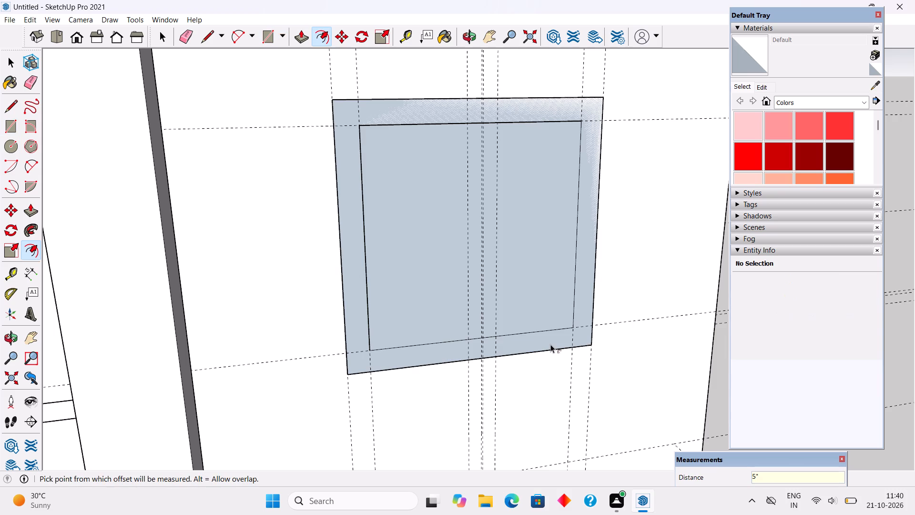
{"action": "key", "text": "space"}
{"action": "left_click", "coordinate": [538, 290]}
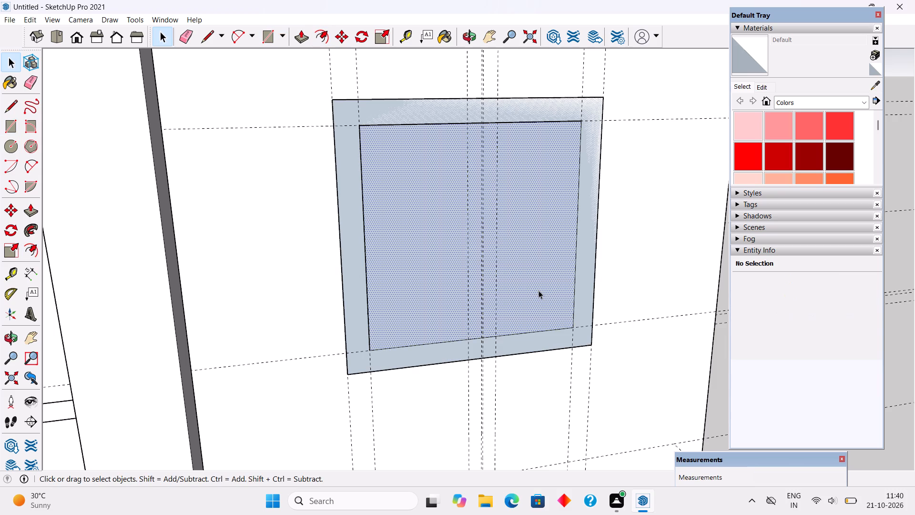
{"action": "key", "text": "Delete"}
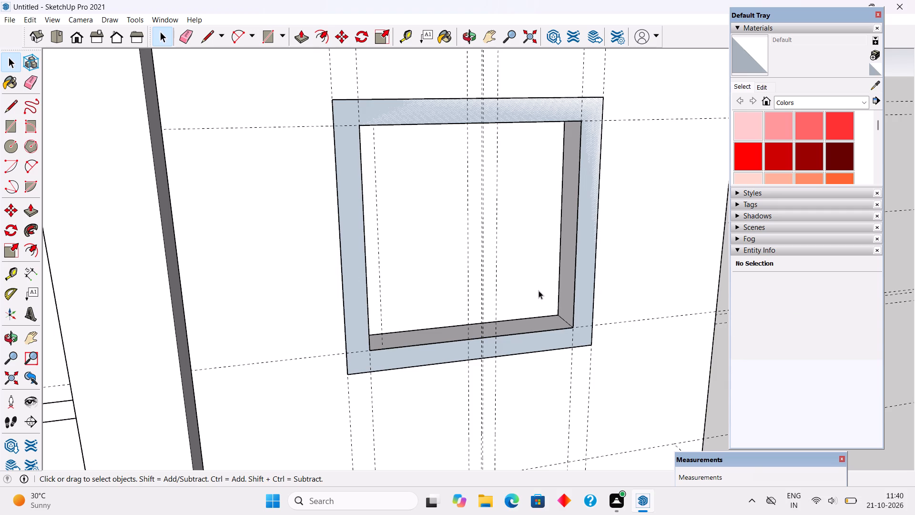
Extrude the window frame ring 5" out from the wall and make the whole frame a group.
{"action": "key", "text": "p"}
{"action": "left_click", "coordinate": [581, 287]}
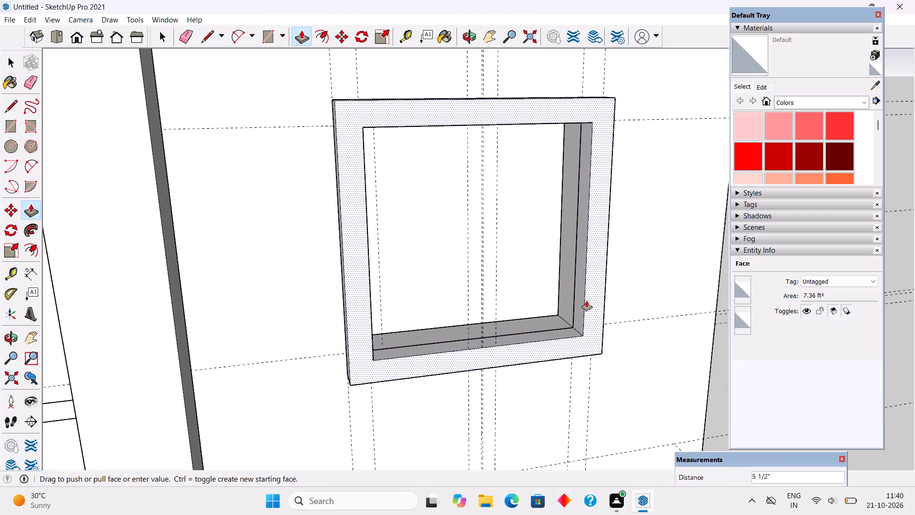
{"action": "type", "text": "5\""}
{"action": "key", "text": "Return"}
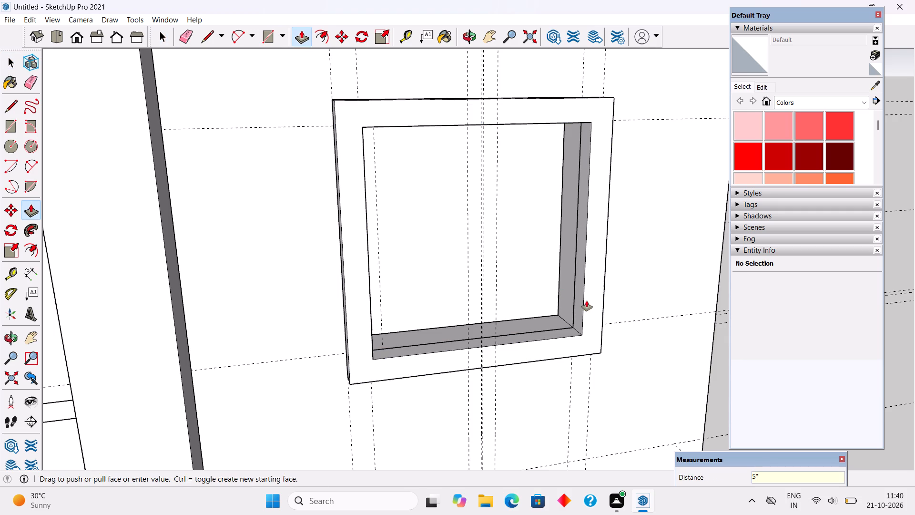
{"action": "key", "text": "space"}
{"action": "triple_click", "coordinate": [587, 301]}
{"action": "right_click", "coordinate": [587, 301]}
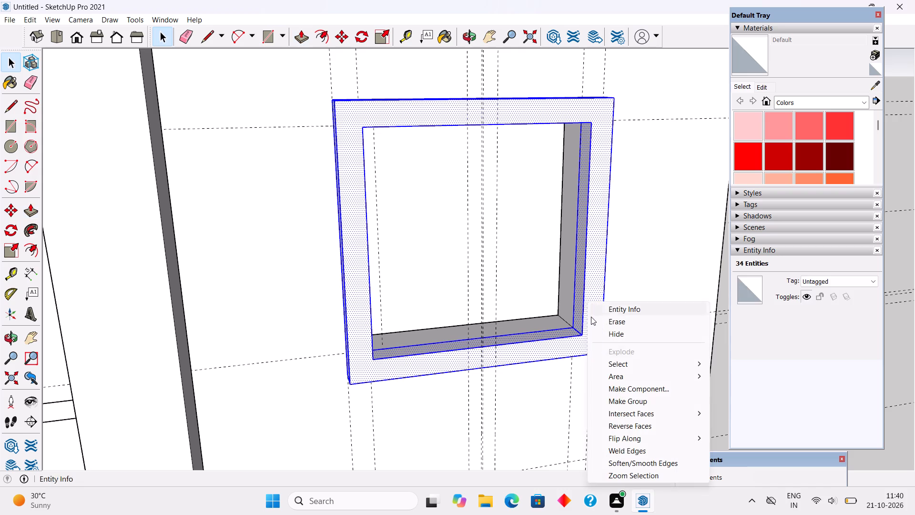
{"action": "left_click", "coordinate": [610, 396]}
{"action": "scroll", "coordinate": [610, 394], "scroll_direction": "down", "scroll_amount": 9}
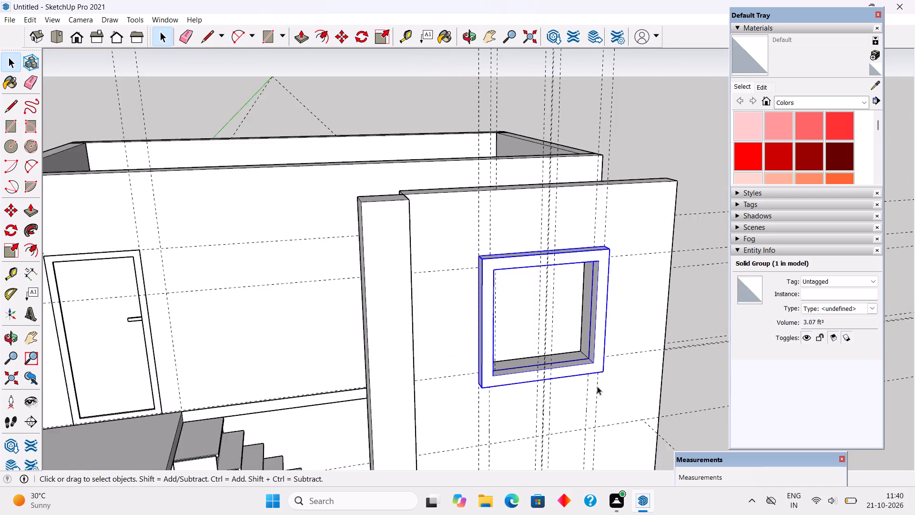
{"action": "scroll", "coordinate": [597, 386], "scroll_direction": "down", "scroll_amount": 3}
{"action": "left_click", "coordinate": [655, 337]}
Draw a 4' by 4' rectangle filling the opening inside the new upper-floor window frame.
{"action": "middle_click_drag", "start_coordinate": [636, 341], "coordinate": [569, 304]}
{"action": "scroll", "coordinate": [515, 301], "scroll_direction": "up", "scroll_amount": 2}
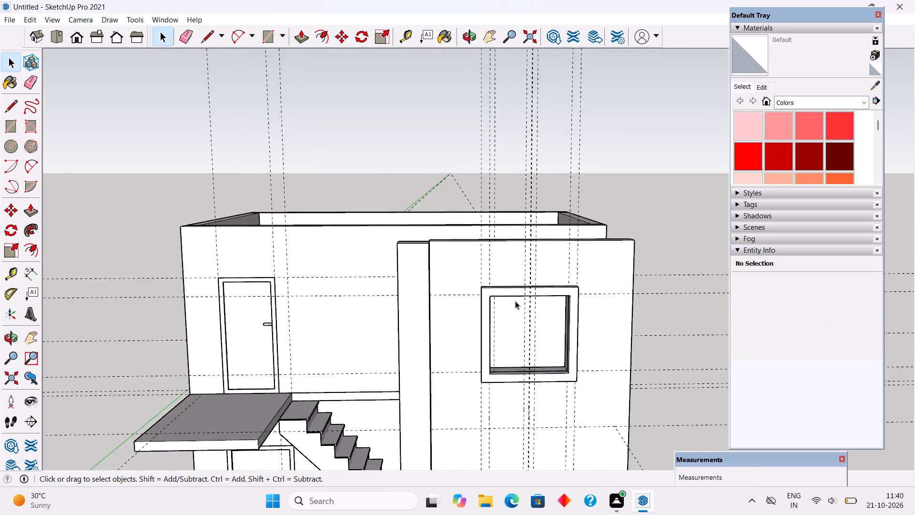
{"action": "scroll", "coordinate": [515, 301], "scroll_direction": "up", "scroll_amount": 2}
{"action": "scroll", "coordinate": [561, 329], "scroll_direction": "up", "scroll_amount": 1}
{"action": "scroll", "coordinate": [580, 425], "scroll_direction": "up", "scroll_amount": 3}
{"action": "key", "text": "r"}
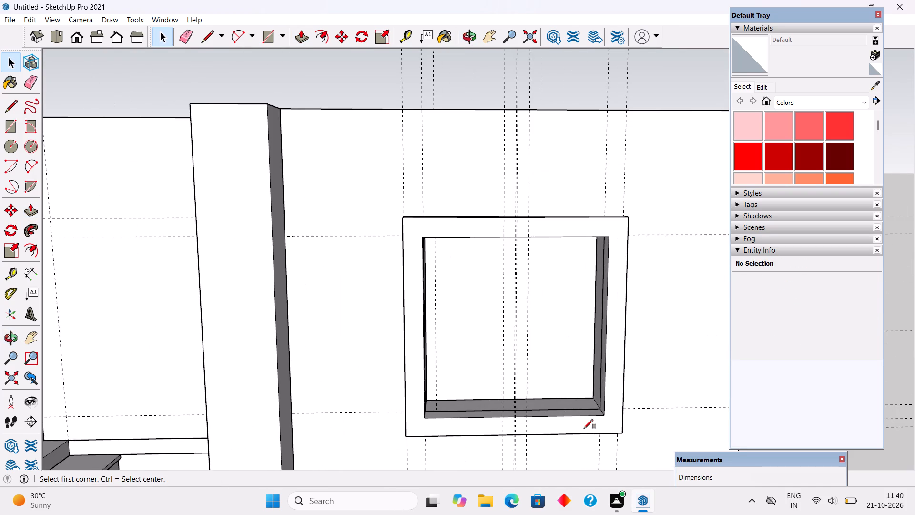
{"action": "left_click", "coordinate": [423, 235]}
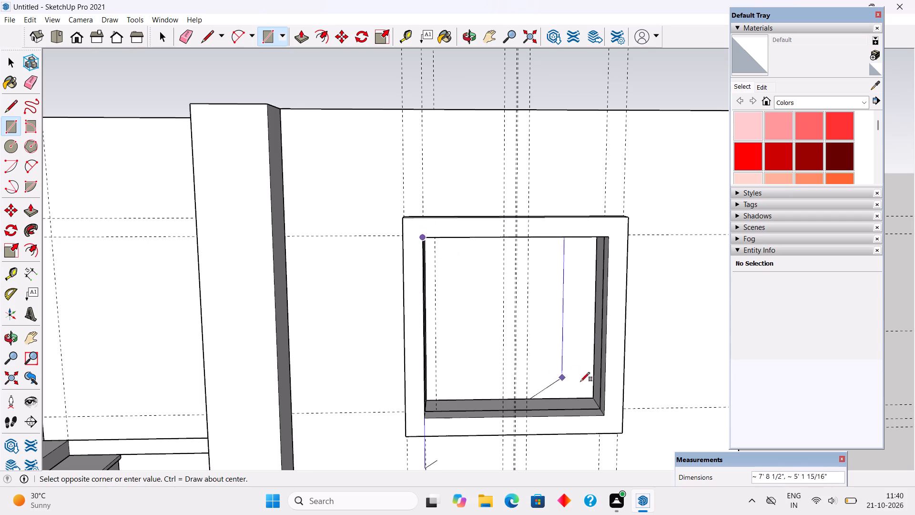
{"action": "left_click", "coordinate": [604, 412]}
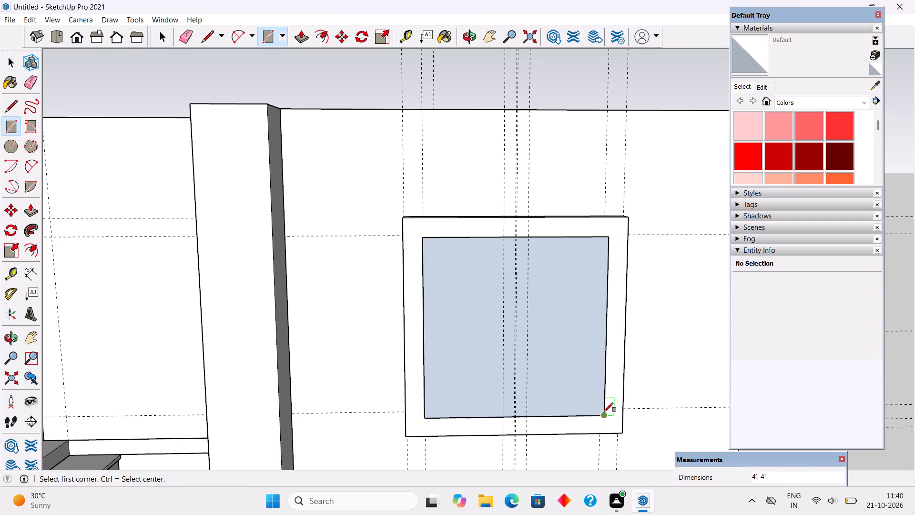
Offset the edges of the rectangle inside the window frame 3" inward.
{"action": "key", "text": "f"}
{"action": "left_click", "coordinate": [579, 404]}
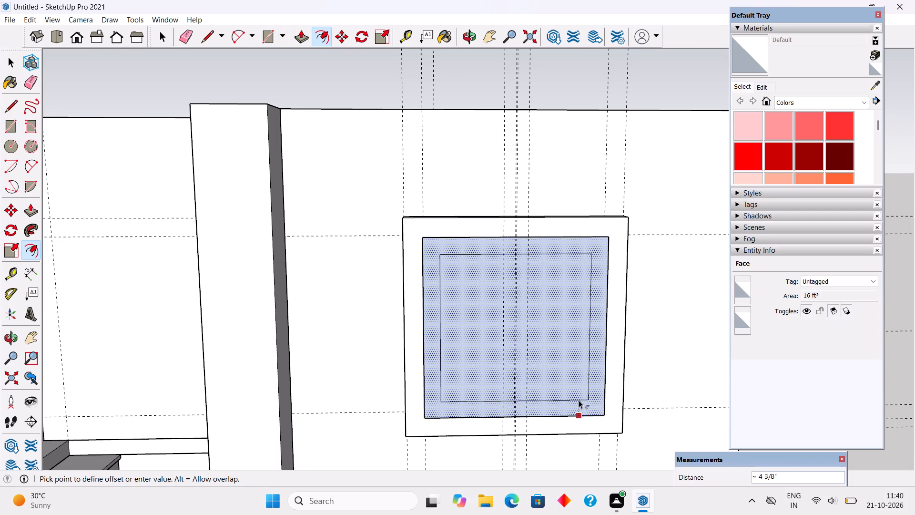
{"action": "type", "text": "3\""}
{"action": "key", "text": "Return"}
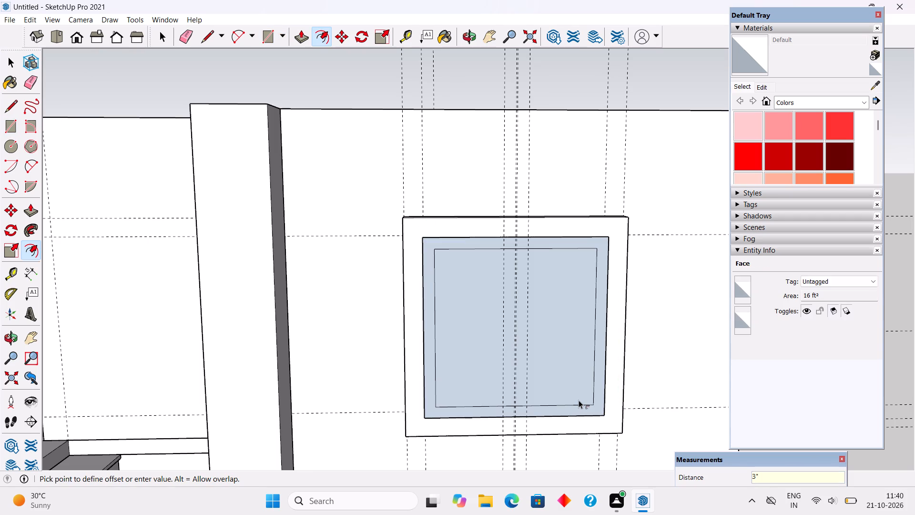
Draw a 4' vertical line along the left of the two close central guides, from the window panel's bottom edge to its top edge.
{"action": "key", "text": "l"}
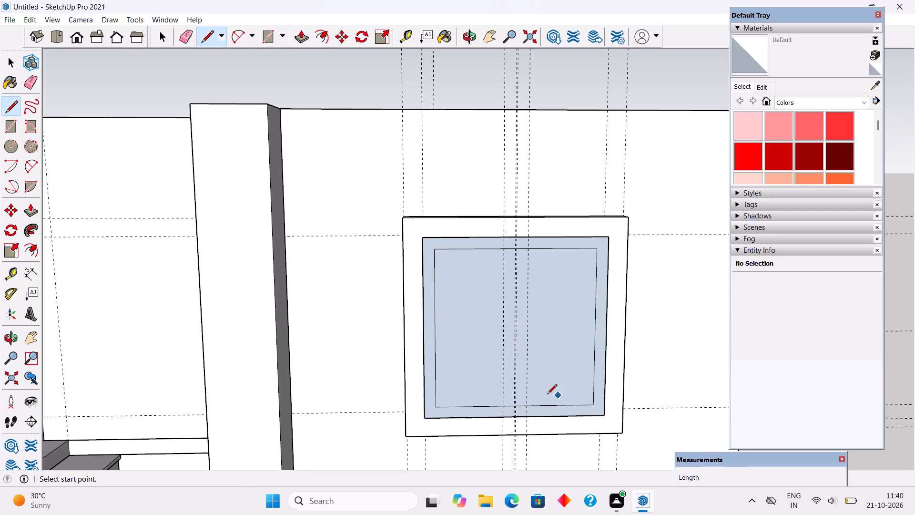
{"action": "scroll", "coordinate": [525, 405], "scroll_direction": "up", "scroll_amount": 16}
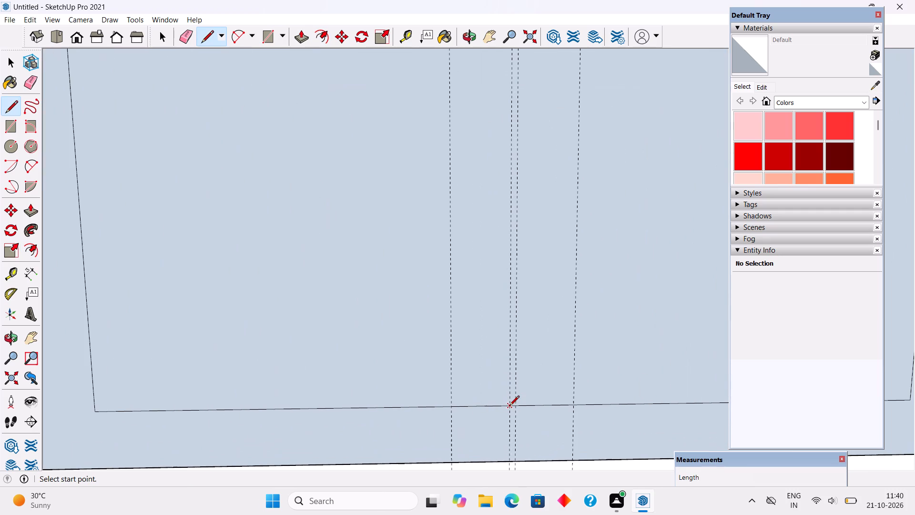
{"action": "left_click", "coordinate": [510, 463]}
{"action": "scroll", "coordinate": [508, 451], "scroll_direction": "down", "scroll_amount": 9}
{"action": "scroll", "coordinate": [515, 402], "scroll_direction": "down", "scroll_amount": 4}
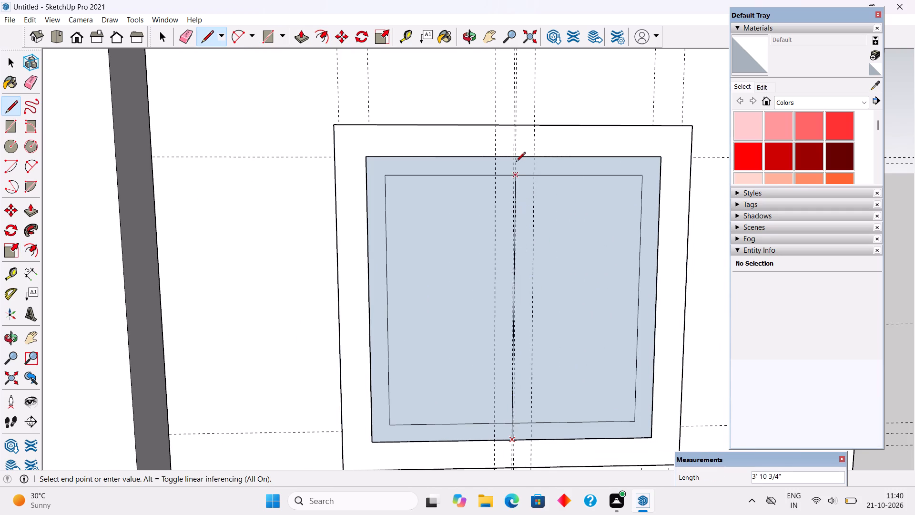
{"action": "scroll", "coordinate": [521, 148], "scroll_direction": "up", "scroll_amount": 8}
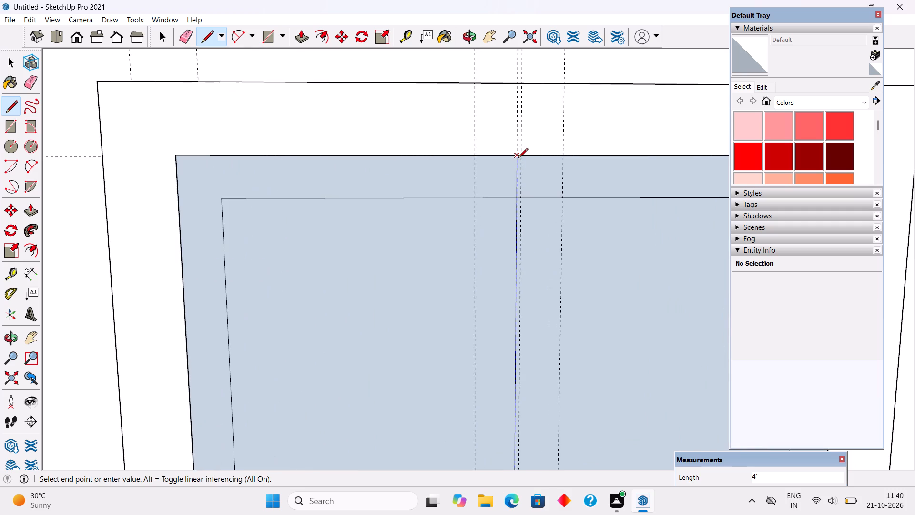
{"action": "scroll", "coordinate": [529, 186], "scroll_direction": "up", "scroll_amount": 4}
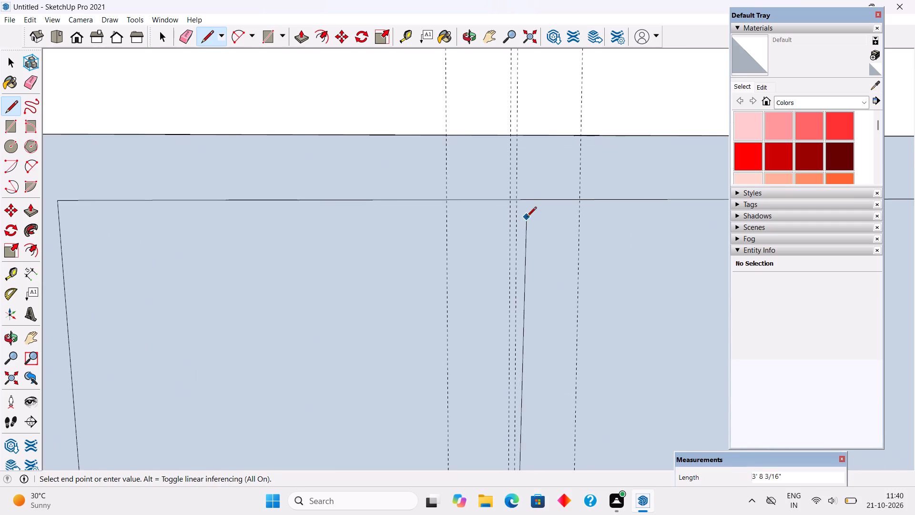
{"action": "scroll", "coordinate": [527, 217], "scroll_direction": "up", "scroll_amount": 1}
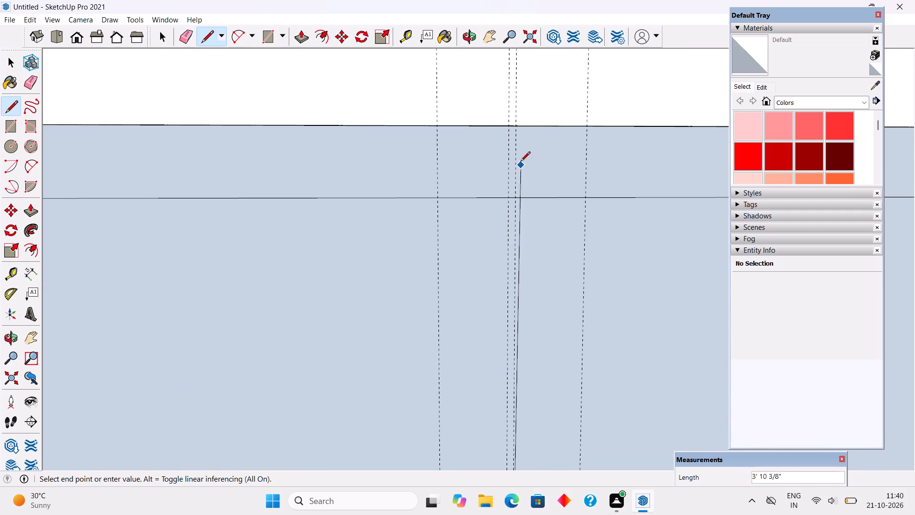
{"action": "left_click", "coordinate": [510, 125]}
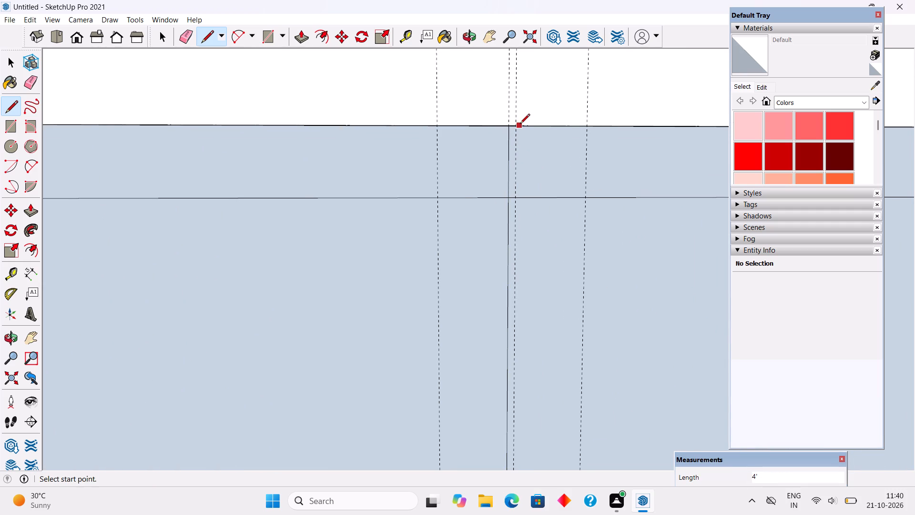
Draw a second 4' vertical line along the right close central guide, from the panel's top edge to its bottom edge.
{"action": "left_click", "coordinate": [517, 128]}
{"action": "scroll", "coordinate": [522, 155], "scroll_direction": "down", "scroll_amount": 3}
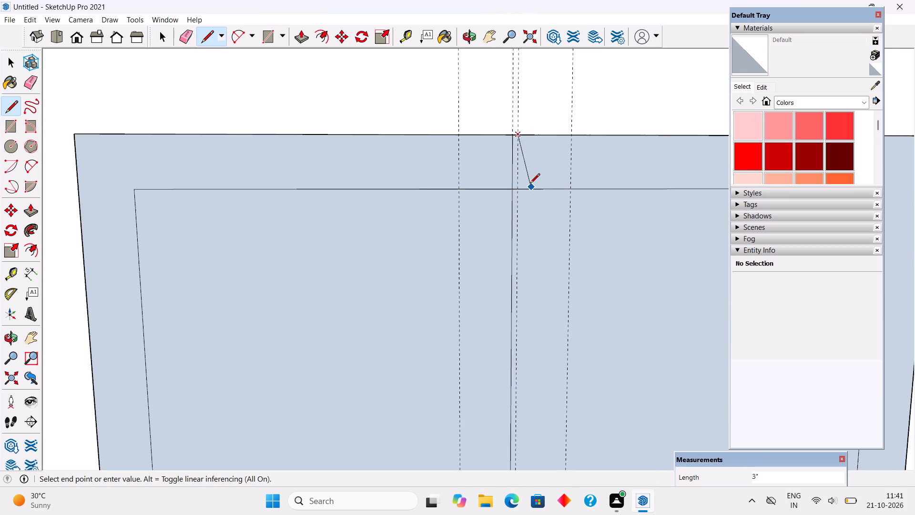
{"action": "scroll", "coordinate": [530, 185], "scroll_direction": "down", "scroll_amount": 13}
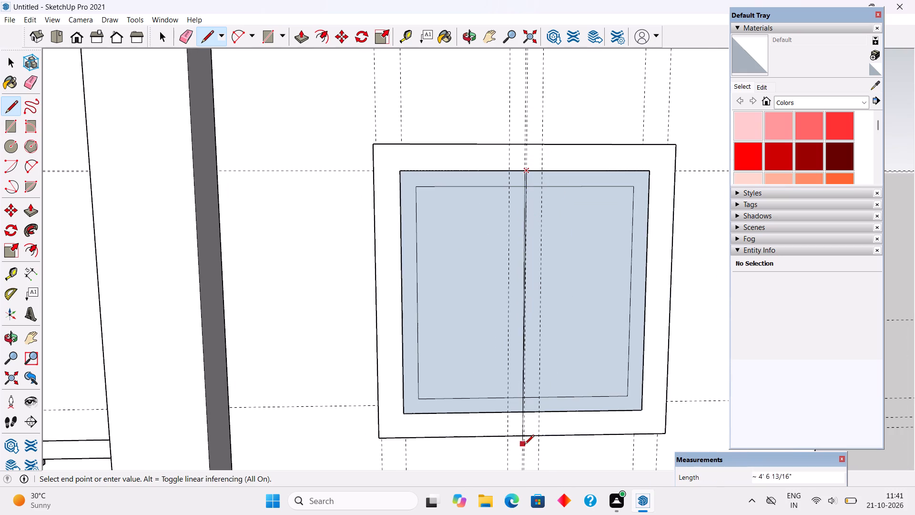
{"action": "scroll", "coordinate": [523, 427], "scroll_direction": "up", "scroll_amount": 16}
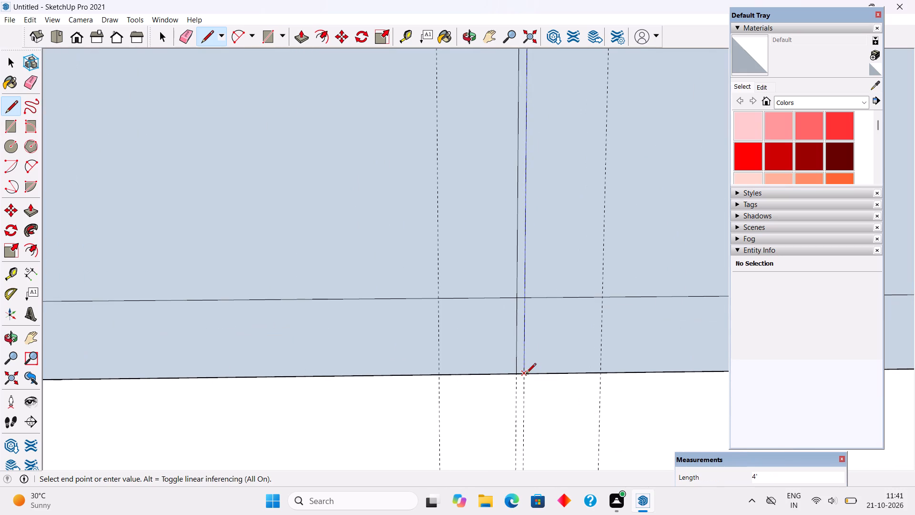
{"action": "left_click", "coordinate": [527, 372]}
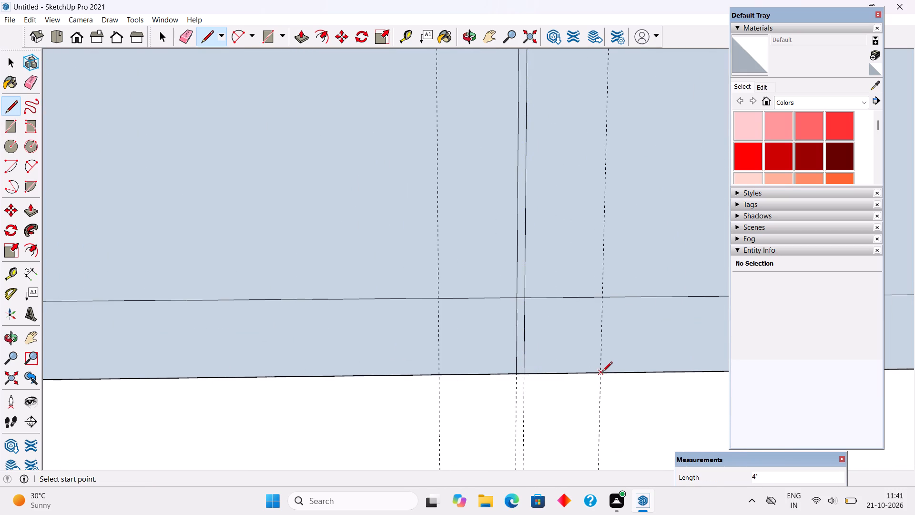
Draw two 3' 6" vertical lines along the outer central guides, spanning between the bottom and top edges of the inset rectangle.
{"action": "left_click", "coordinate": [602, 372]}
{"action": "scroll", "coordinate": [591, 372], "scroll_direction": "down", "scroll_amount": 13}
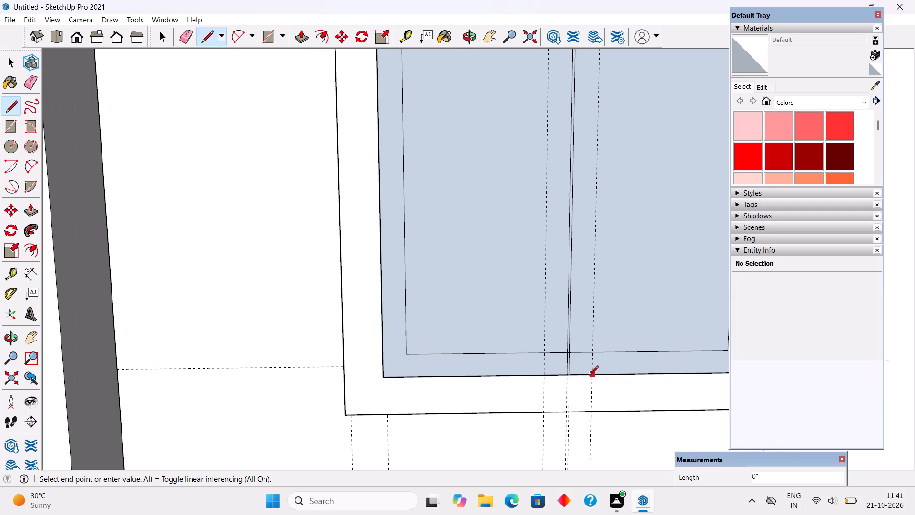
{"action": "key", "text": "l"}
{"action": "left_click", "coordinate": [591, 353]}
{"action": "scroll", "coordinate": [592, 359], "scroll_direction": "down", "scroll_amount": 6}
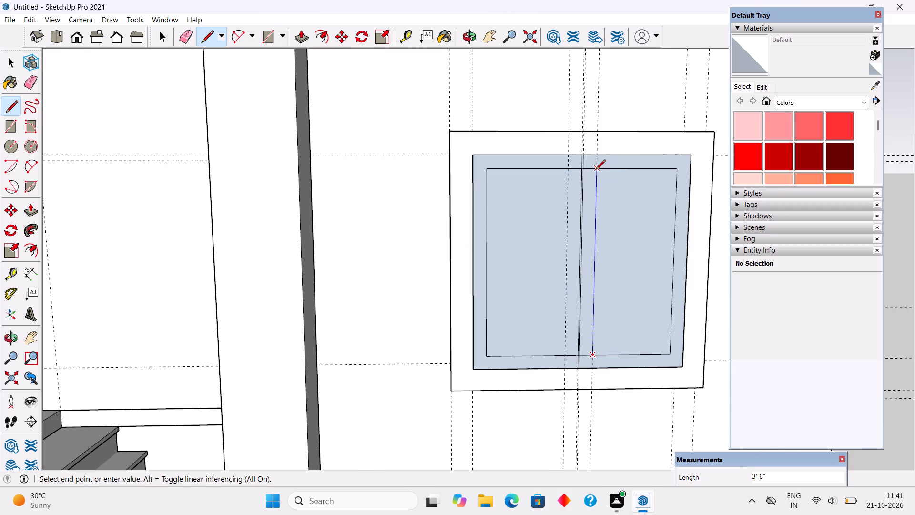
{"action": "left_click", "coordinate": [595, 170]}
{"action": "left_click", "coordinate": [568, 169]}
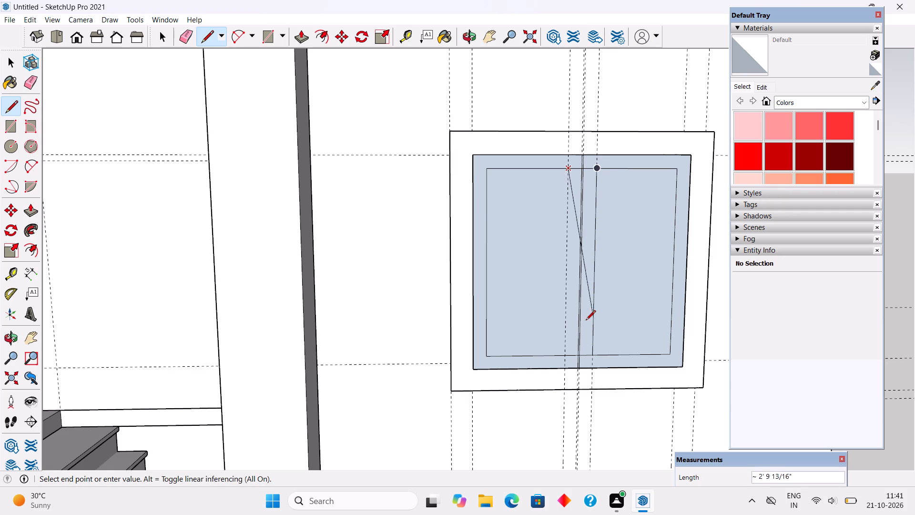
{"action": "left_click", "coordinate": [564, 354]}
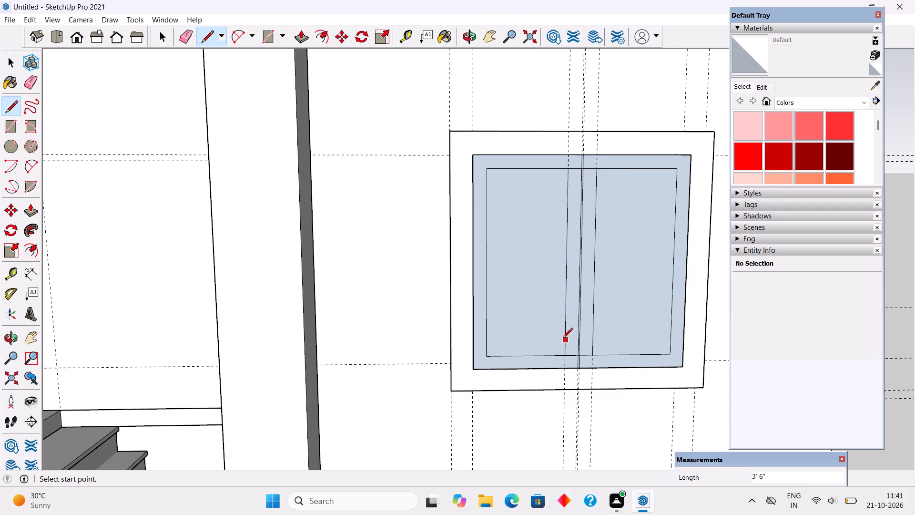
Erase the inset rectangle's bottom edge segments between the two 3' 6" vertical lines.
{"action": "key", "text": "e"}
{"action": "scroll", "coordinate": [572, 364], "scroll_direction": "up", "scroll_amount": 6}
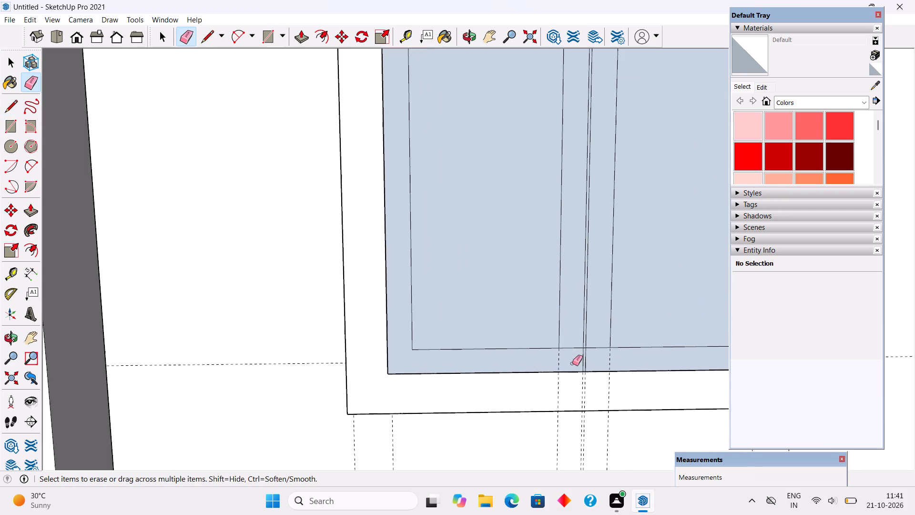
{"action": "scroll", "coordinate": [573, 361], "scroll_direction": "up", "scroll_amount": 4}
{"action": "left_click", "coordinate": [576, 341]}
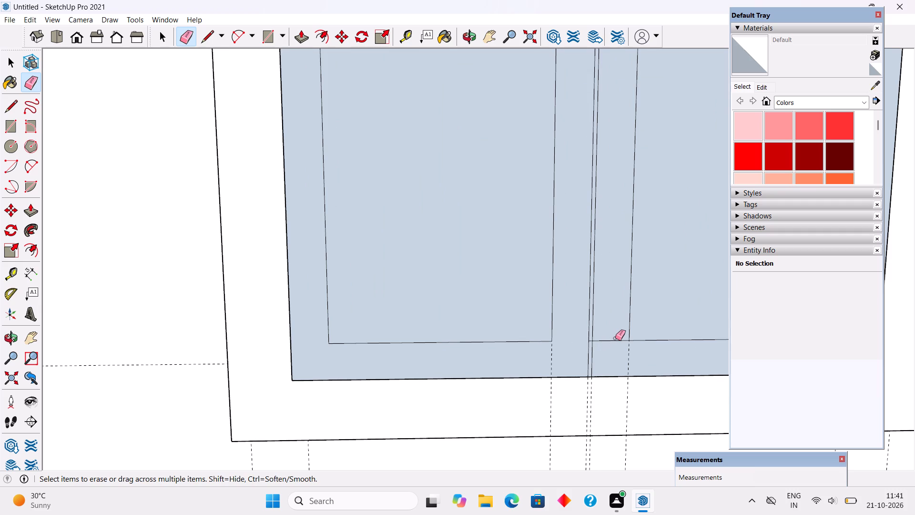
{"action": "left_click", "coordinate": [616, 340]}
{"action": "scroll", "coordinate": [587, 339], "scroll_direction": "up", "scroll_amount": 5}
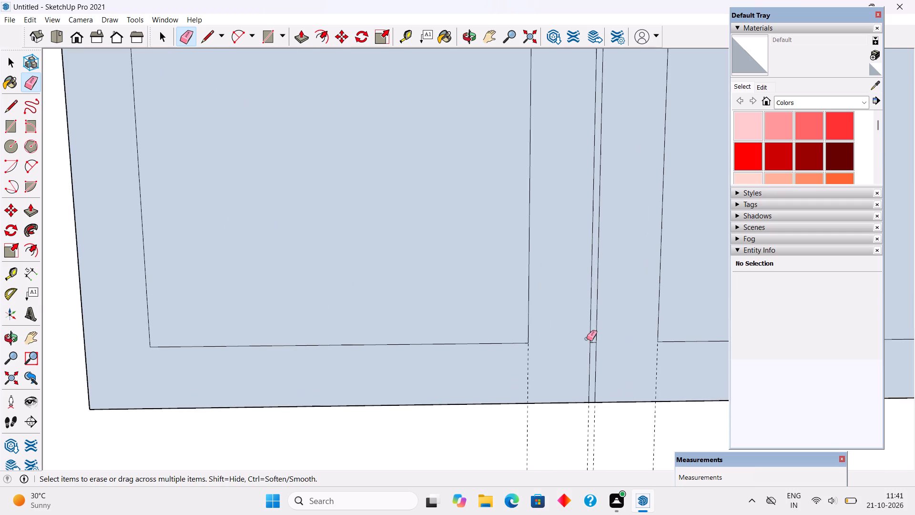
{"action": "scroll", "coordinate": [589, 341], "scroll_direction": "up", "scroll_amount": 9}
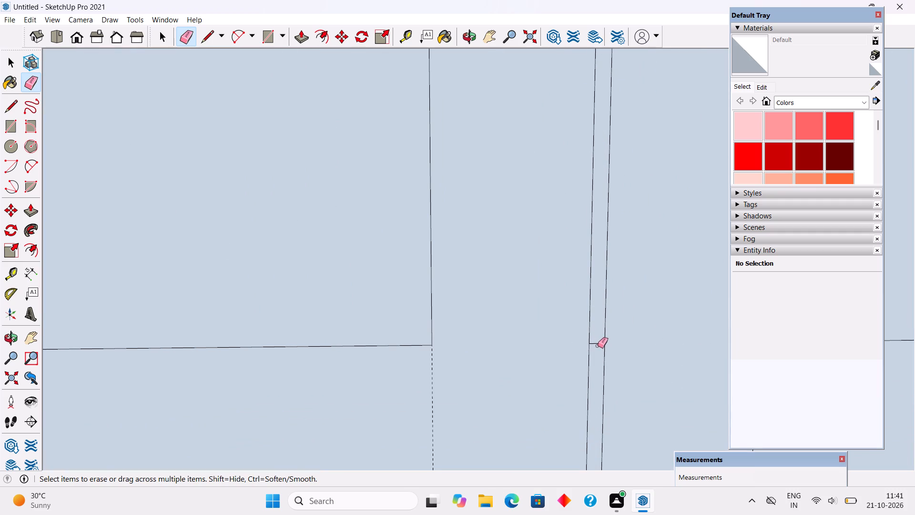
{"action": "left_click", "coordinate": [600, 344]}
{"action": "scroll", "coordinate": [598, 344], "scroll_direction": "down", "scroll_amount": 11}
{"action": "scroll", "coordinate": [582, 378], "scroll_direction": "down", "scroll_amount": 15}
Erase the inset rectangle's top edge segments between the two 3' 6" vertical lines, leaving two separate sash outlines.
{"action": "scroll", "coordinate": [590, 166], "scroll_direction": "up", "scroll_amount": 6}
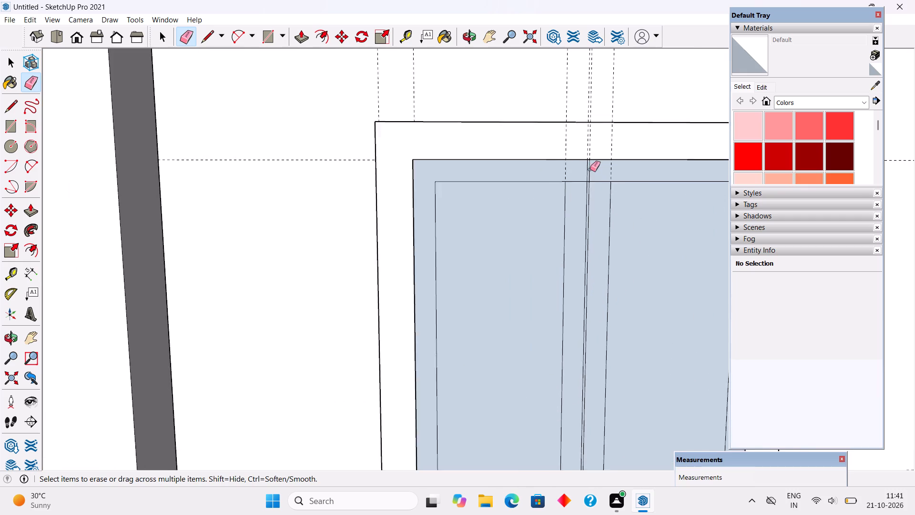
{"action": "scroll", "coordinate": [590, 169], "scroll_direction": "up", "scroll_amount": 10}
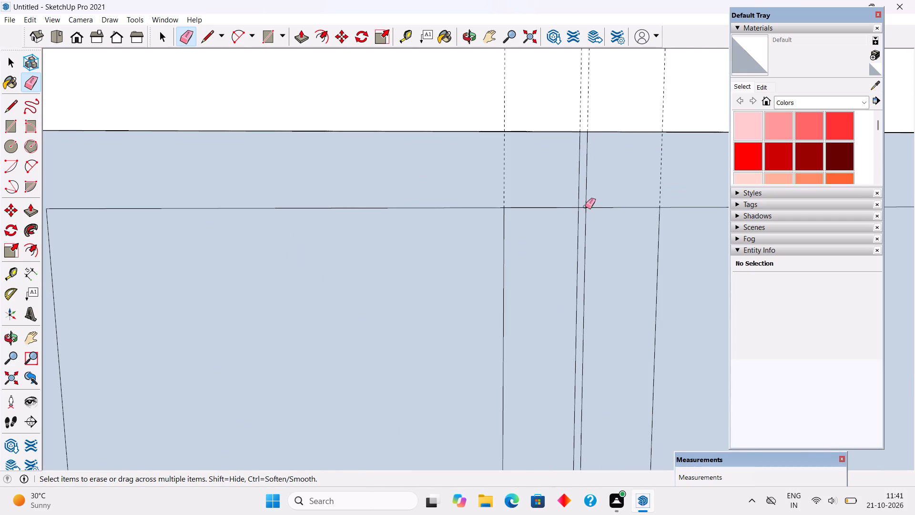
{"action": "left_click", "coordinate": [581, 207]}
{"action": "scroll", "coordinate": [557, 239], "scroll_direction": "down", "scroll_amount": 3}
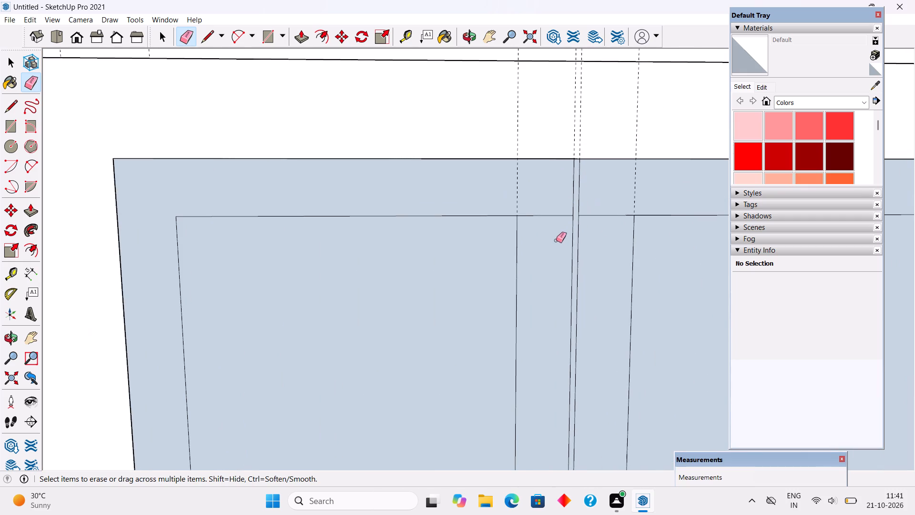
{"action": "left_click", "coordinate": [617, 215]}
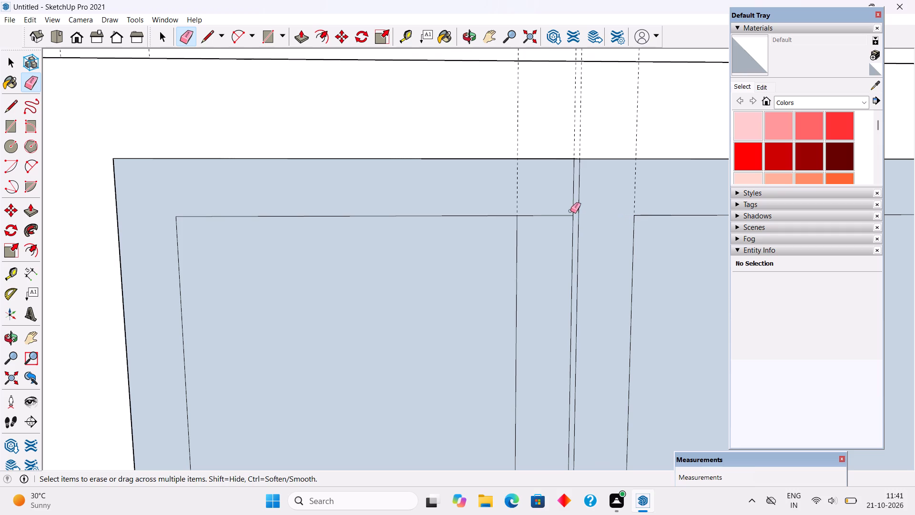
{"action": "left_click", "coordinate": [566, 216]}
{"action": "scroll", "coordinate": [566, 214], "scroll_direction": "down", "scroll_amount": 4}
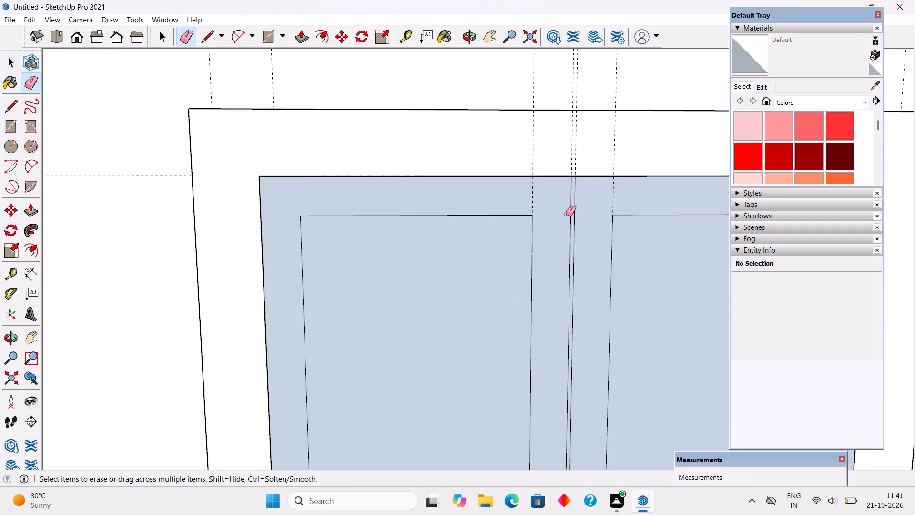
{"action": "scroll", "coordinate": [566, 211], "scroll_direction": "down", "scroll_amount": 7}
{"action": "scroll", "coordinate": [527, 264], "scroll_direction": "down", "scroll_amount": 2}
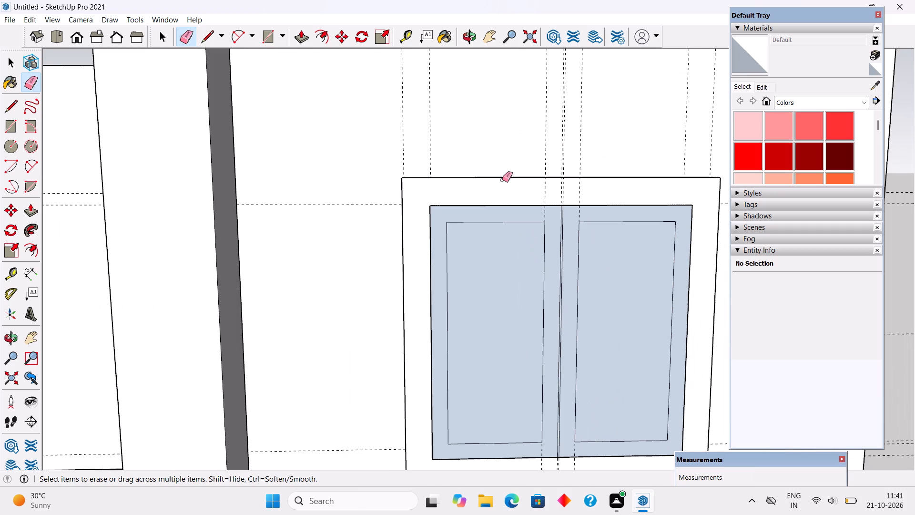
Delete the narrow central strip face and the two inner pane faces to leave two open sash frames.
{"action": "key", "text": "space"}
{"action": "scroll", "coordinate": [550, 278], "scroll_direction": "up", "scroll_amount": 18}
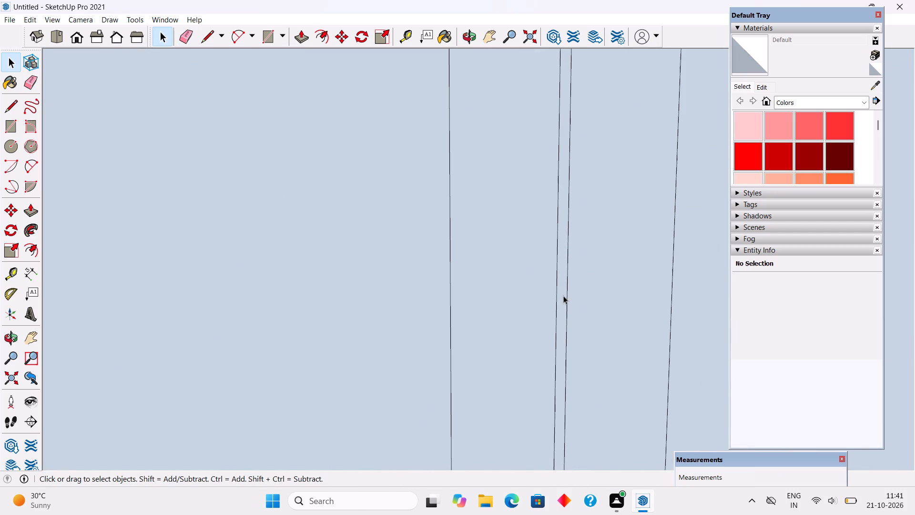
{"action": "left_click", "coordinate": [563, 296]}
{"action": "key", "text": "Delete"}
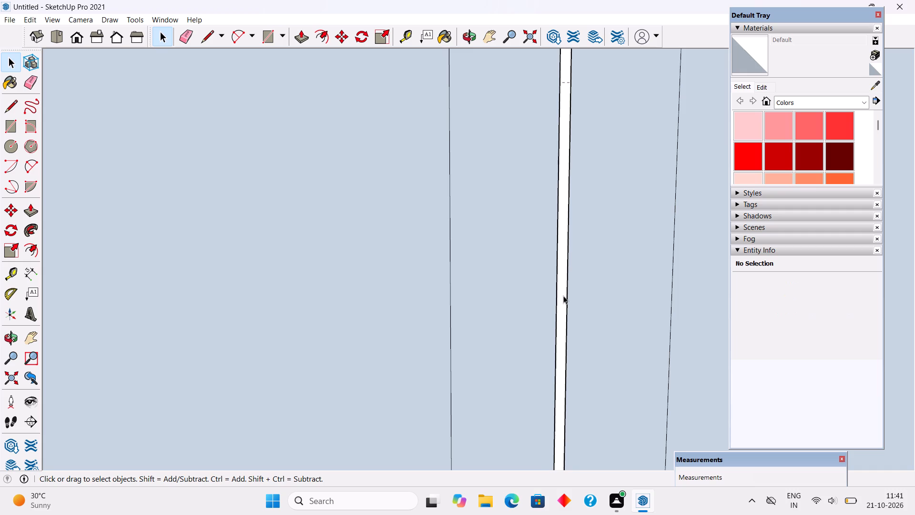
{"action": "scroll", "coordinate": [563, 296], "scroll_direction": "down", "scroll_amount": 9}
{"action": "left_click", "coordinate": [492, 286]}
{"action": "key", "text": "Delete"}
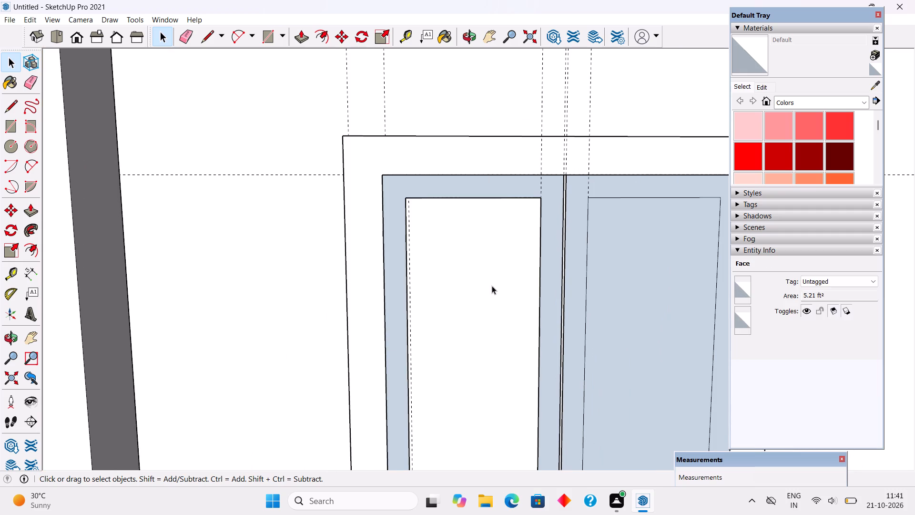
{"action": "left_click", "coordinate": [623, 303]}
{"action": "key", "text": "Delete"}
Extrude the right and left window sash frame faces 3" outward each.
{"action": "scroll", "coordinate": [576, 274], "scroll_direction": "down", "scroll_amount": 7}
{"action": "middle_click_drag", "start_coordinate": [624, 395], "coordinate": [674, 407]}
{"action": "scroll", "coordinate": [671, 396], "scroll_direction": "up", "scroll_amount": 5}
{"action": "key", "text": "p"}
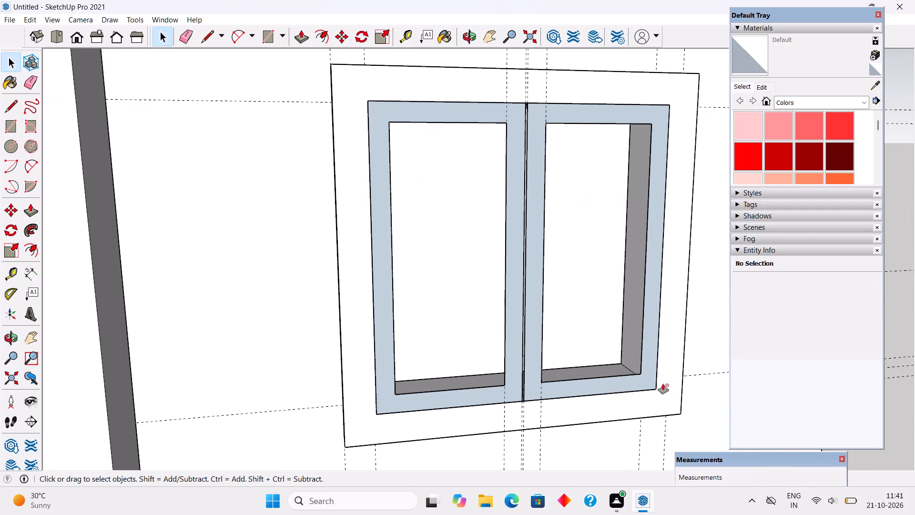
{"action": "left_click", "coordinate": [644, 369]}
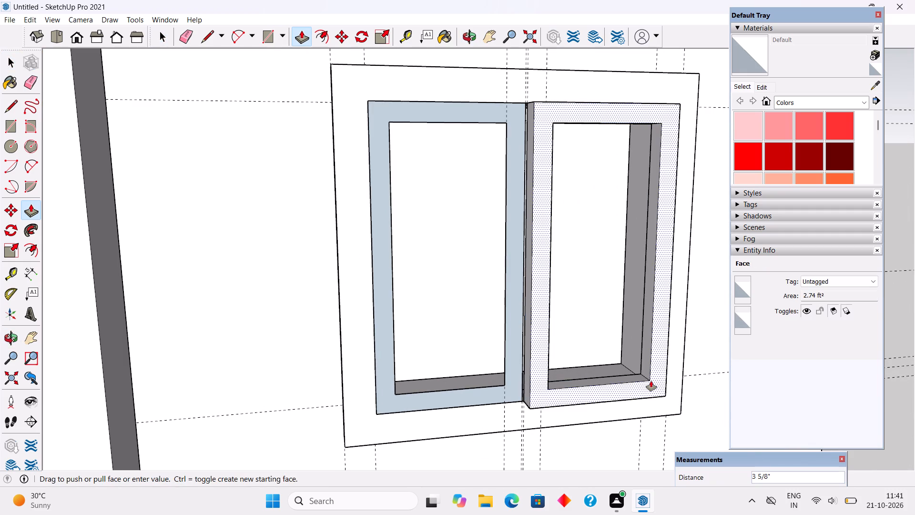
{"action": "type", "text": "3\""}
{"action": "key", "text": "Return"}
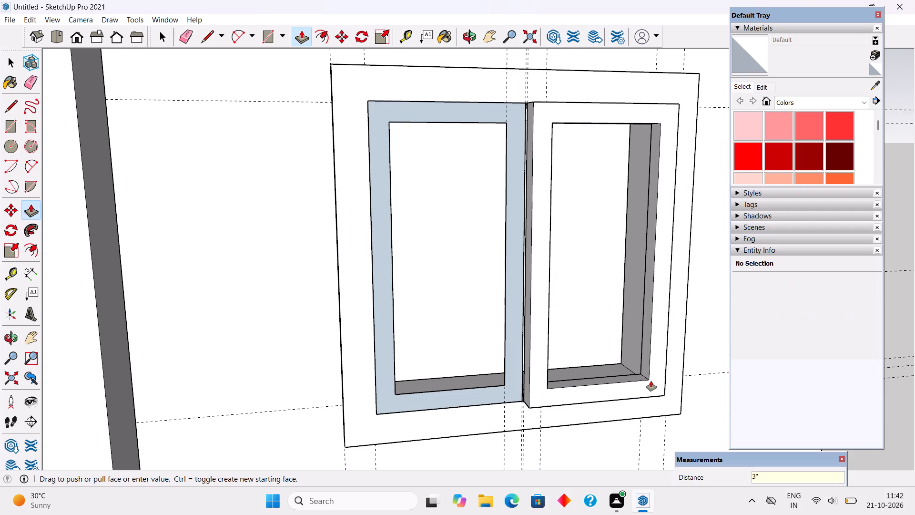
{"action": "left_click", "coordinate": [505, 399]}
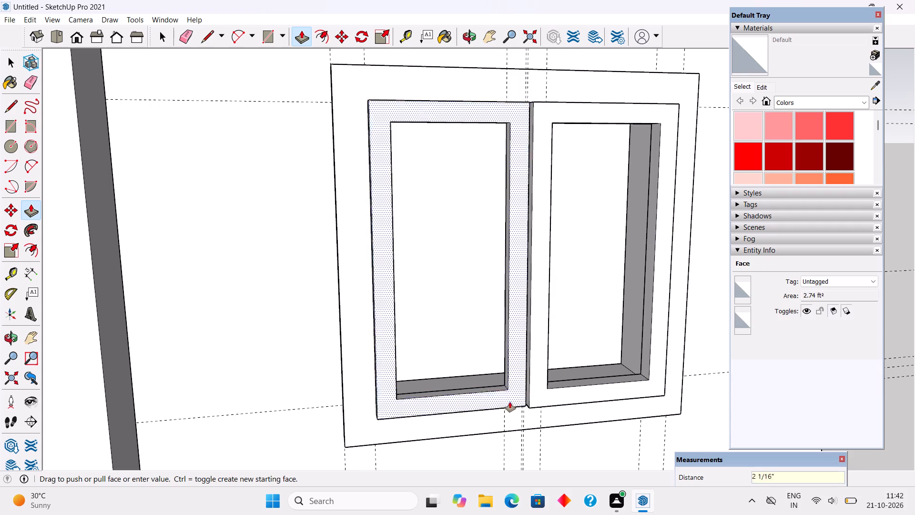
{"action": "type", "text": "3\""}
{"action": "key", "text": "Return"}
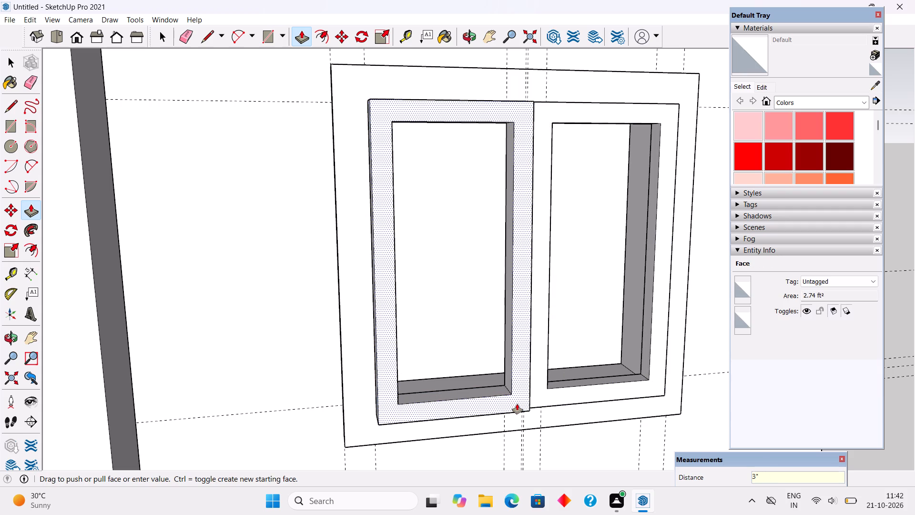
Finish the left sash extrusion and make the two connected sash frames into one group.
{"action": "left_click", "coordinate": [517, 404]}
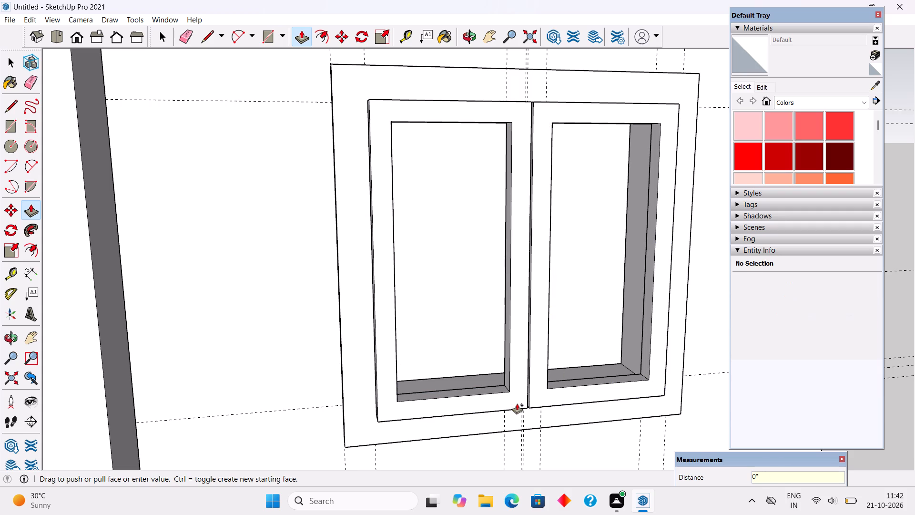
{"action": "key", "text": "space"}
{"action": "triple_click", "coordinate": [520, 406]}
{"action": "right_click", "coordinate": [548, 395]}
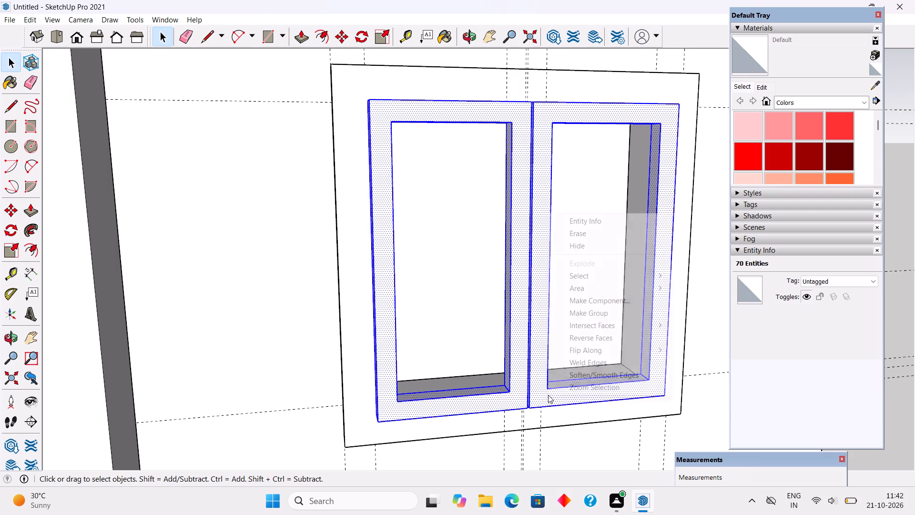
{"action": "left_click", "coordinate": [570, 312]}
Move the sash frame group about 8" inward into the upper-floor window opening.
{"action": "scroll", "coordinate": [514, 325], "scroll_direction": "down", "scroll_amount": 5}
{"action": "middle_click_drag", "start_coordinate": [520, 346], "coordinate": [529, 366]}
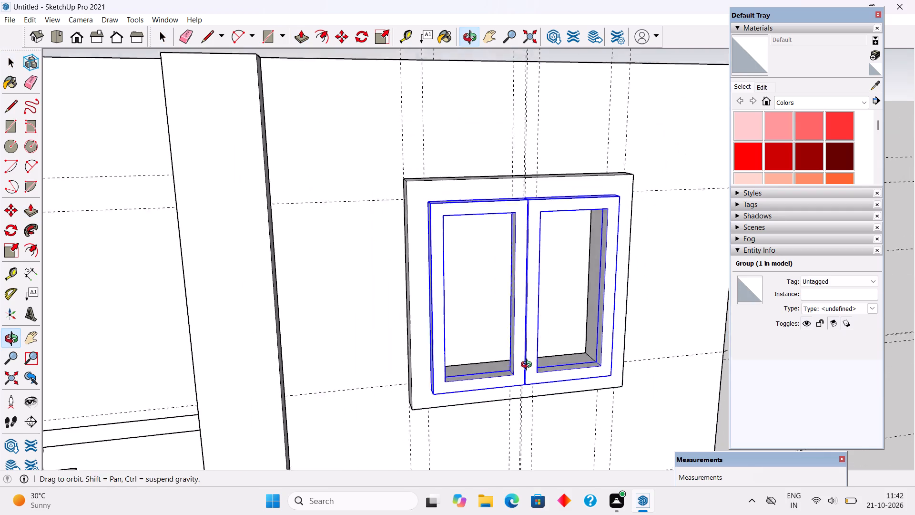
{"action": "middle_click_drag", "start_coordinate": [529, 366], "coordinate": [550, 382]}
{"action": "scroll", "coordinate": [602, 394], "scroll_direction": "up", "scroll_amount": 6}
{"action": "key", "text": "m"}
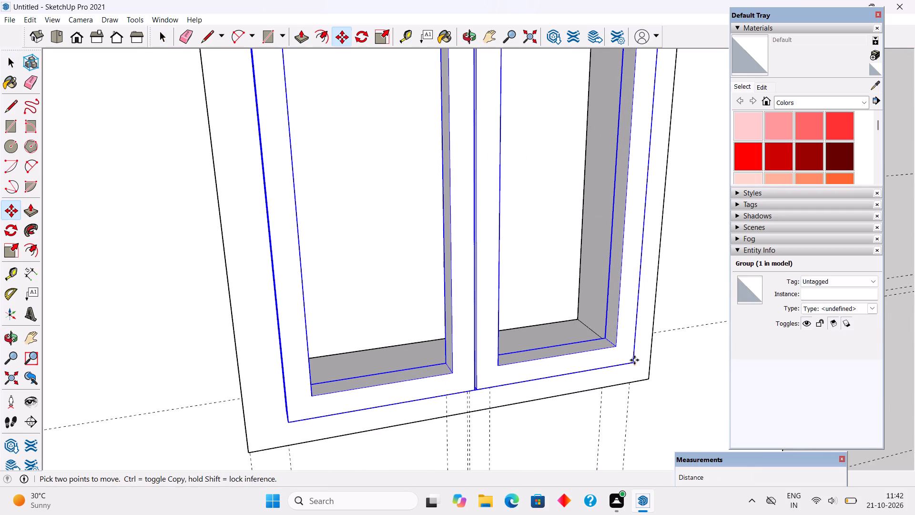
{"action": "left_click", "coordinate": [634, 361]}
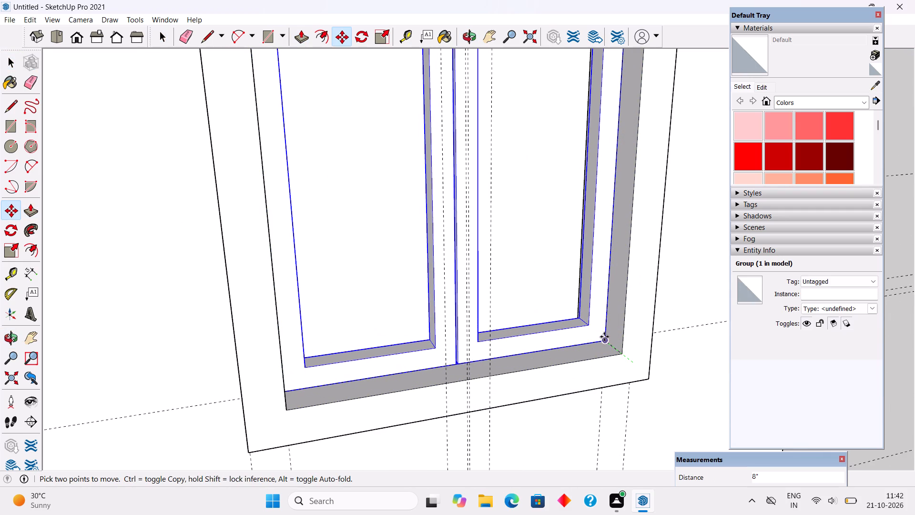
{"action": "left_click", "coordinate": [604, 337]}
{"action": "key", "text": "space"}
{"action": "scroll", "coordinate": [552, 340], "scroll_direction": "down", "scroll_amount": 13}
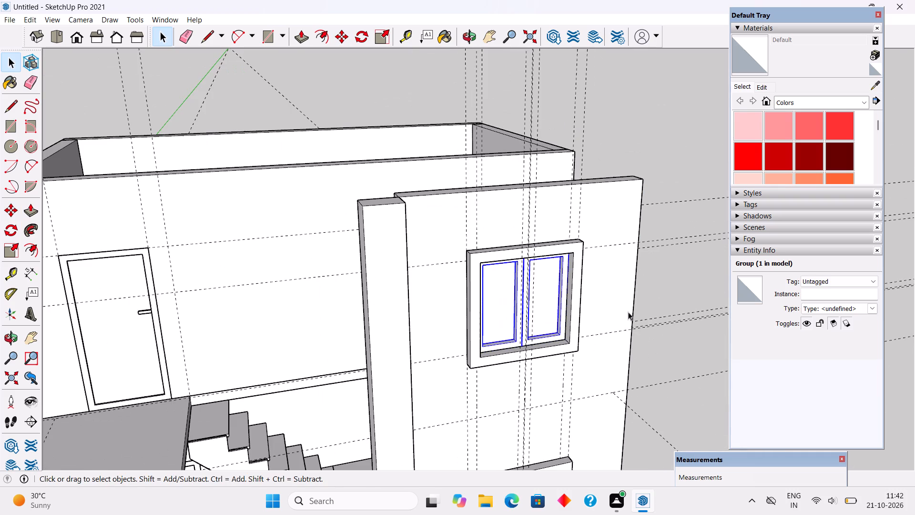
{"action": "left_click", "coordinate": [664, 295]}
Draw a circle of about 7/16" radius near the top of the left sash's inner side face, centred on the vertical guide.
{"action": "middle_click_drag", "start_coordinate": [452, 394], "coordinate": [230, 307]}
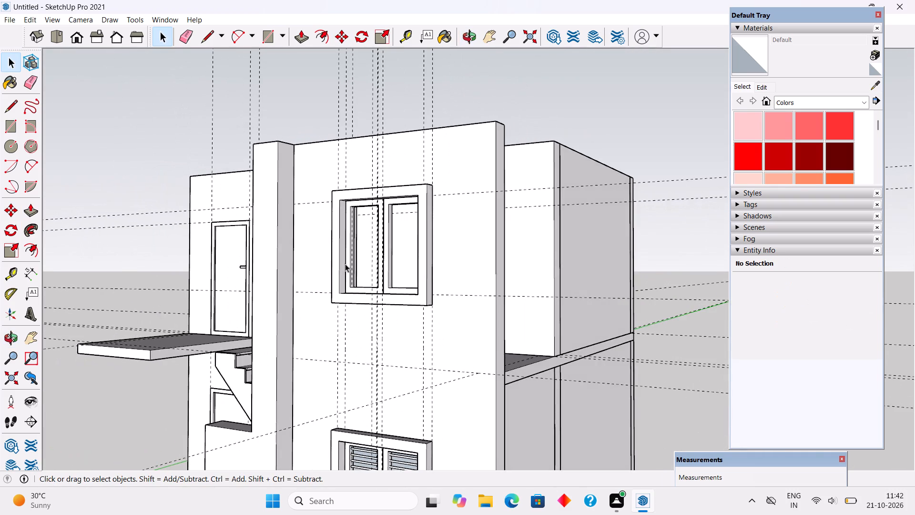
{"action": "scroll", "coordinate": [345, 264], "scroll_direction": "up", "scroll_amount": 7}
{"action": "scroll", "coordinate": [417, 201], "scroll_direction": "up", "scroll_amount": 3}
{"action": "middle_click_drag", "start_coordinate": [407, 191], "coordinate": [358, 197]}
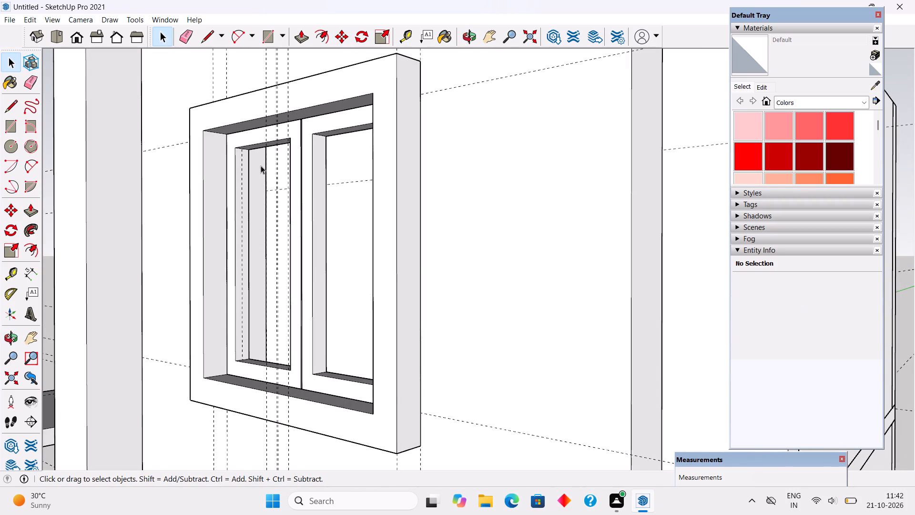
{"action": "scroll", "coordinate": [255, 161], "scroll_direction": "up", "scroll_amount": 16}
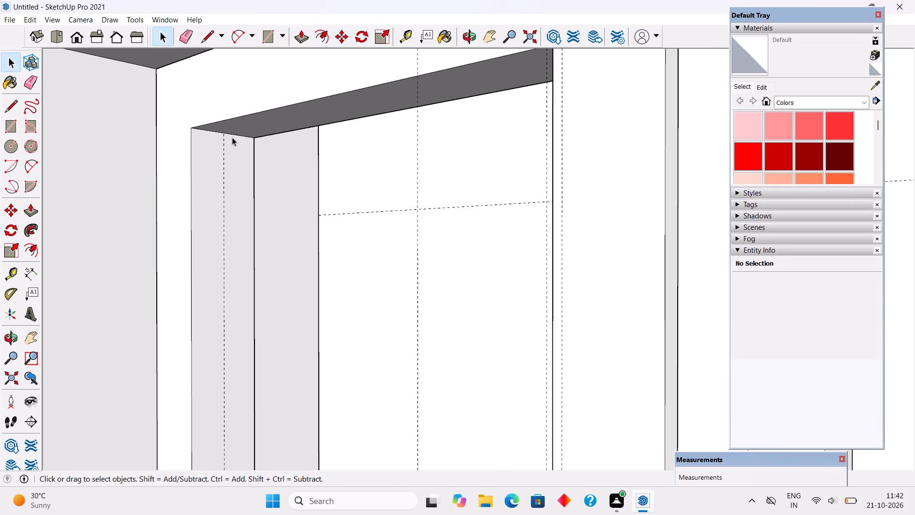
{"action": "key", "text": "c"}
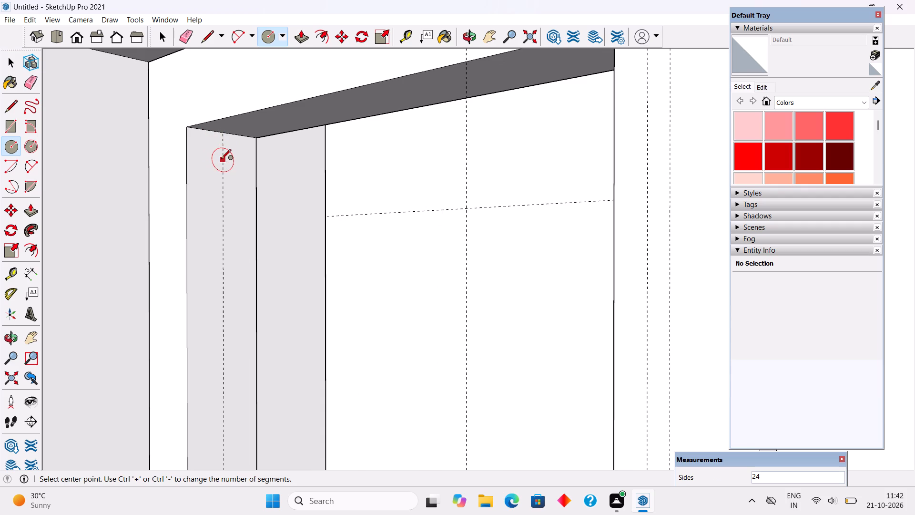
{"action": "left_click", "coordinate": [222, 167]}
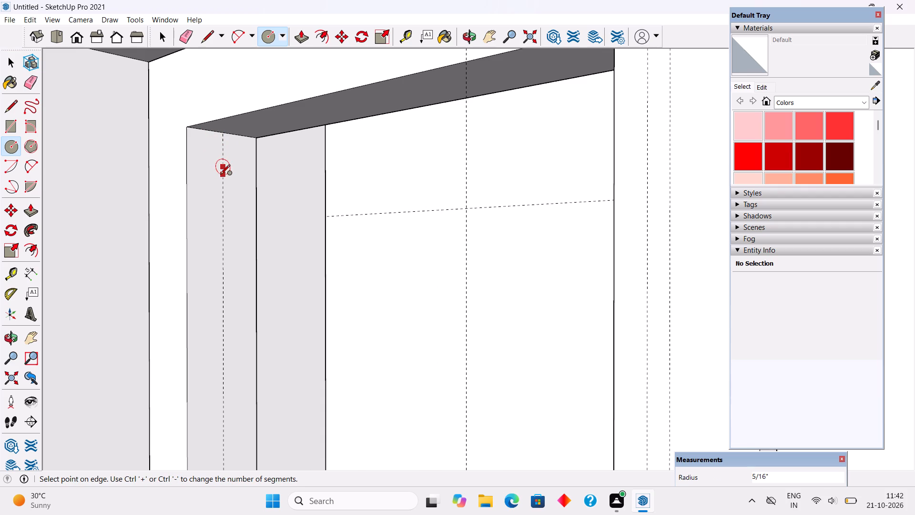
{"action": "left_click", "coordinate": [222, 178]}
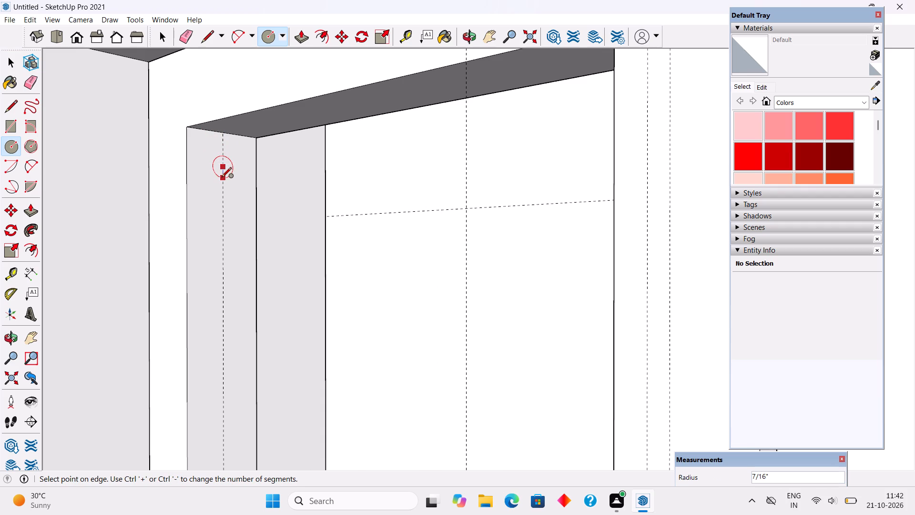
Extrude the circle 3' 9" across both sash openings to form a horizontal louvre rod.
{"action": "key", "text": "p"}
{"action": "left_click", "coordinate": [222, 172]}
{"action": "scroll", "coordinate": [323, 186], "scroll_direction": "down", "scroll_amount": 2}
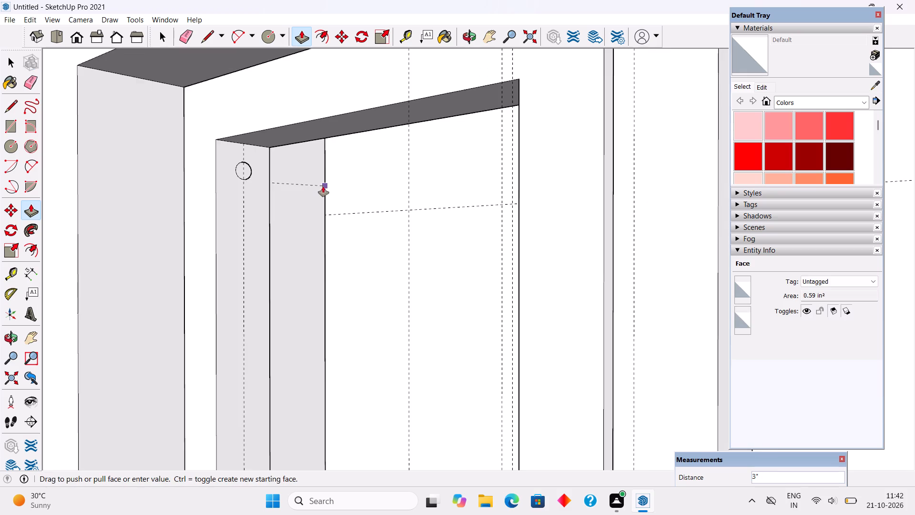
{"action": "scroll", "coordinate": [342, 181], "scroll_direction": "down", "scroll_amount": 13}
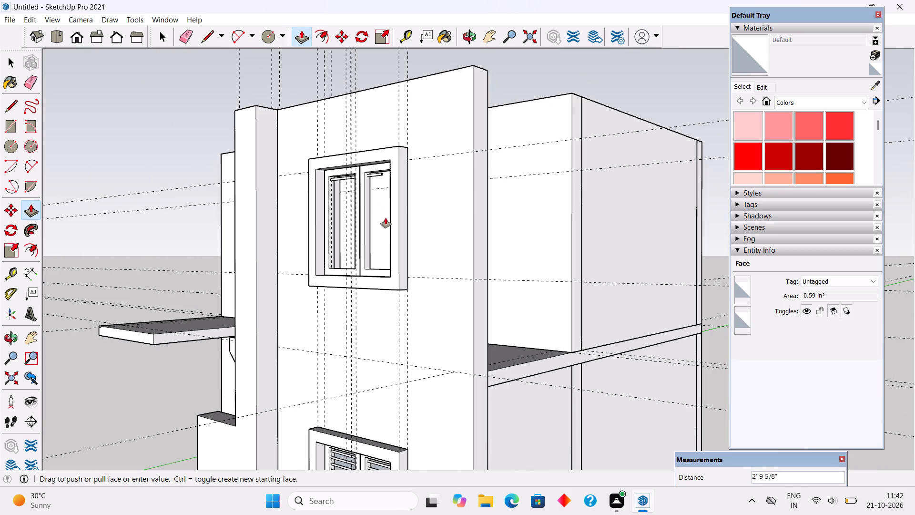
{"action": "left_click", "coordinate": [391, 232]}
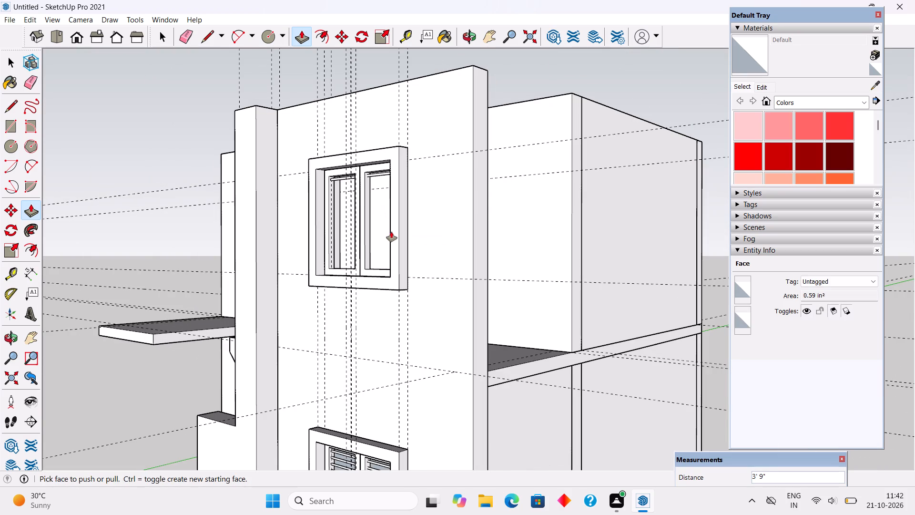
Make the whole louvre rod at the top of the upper-floor window into a group.
{"action": "middle_click_drag", "start_coordinate": [373, 250], "coordinate": [449, 211]}
{"action": "scroll", "coordinate": [449, 211], "scroll_direction": "down", "scroll_amount": 2}
{"action": "scroll", "coordinate": [518, 224], "scroll_direction": "down", "scroll_amount": 5}
{"action": "middle_click_drag", "start_coordinate": [474, 206], "coordinate": [530, 316]}
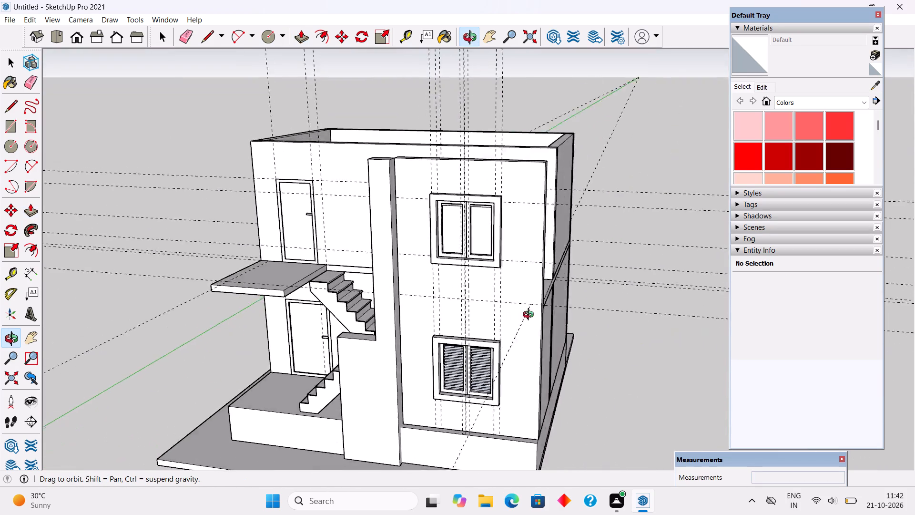
{"action": "middle_click_drag", "start_coordinate": [530, 316], "coordinate": [609, 263]}
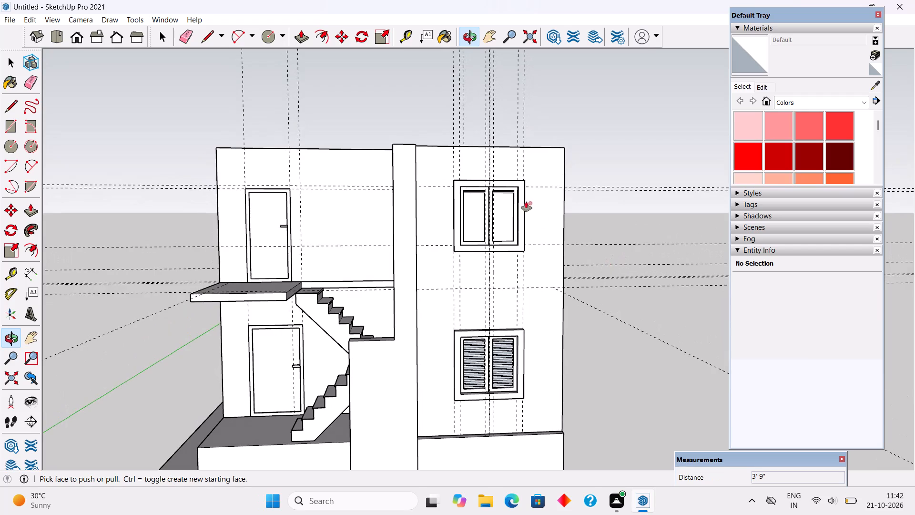
{"action": "scroll", "coordinate": [515, 173], "scroll_direction": "up", "scroll_amount": 12}
{"action": "key", "text": "space"}
{"action": "scroll", "coordinate": [457, 194], "scroll_direction": "up", "scroll_amount": 4}
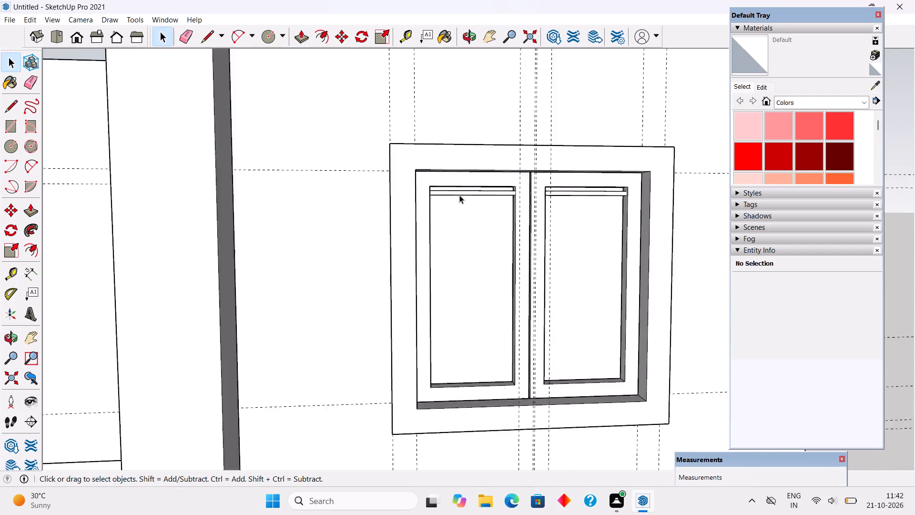
{"action": "scroll", "coordinate": [459, 195], "scroll_direction": "up", "scroll_amount": 2}
{"action": "triple_click", "coordinate": [460, 190]}
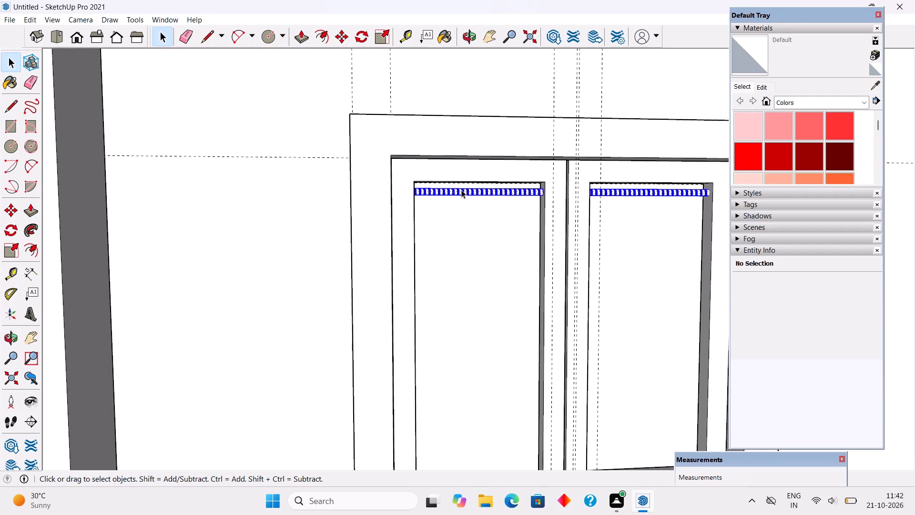
{"action": "right_click", "coordinate": [461, 190]}
{"action": "left_click", "coordinate": [494, 292]}
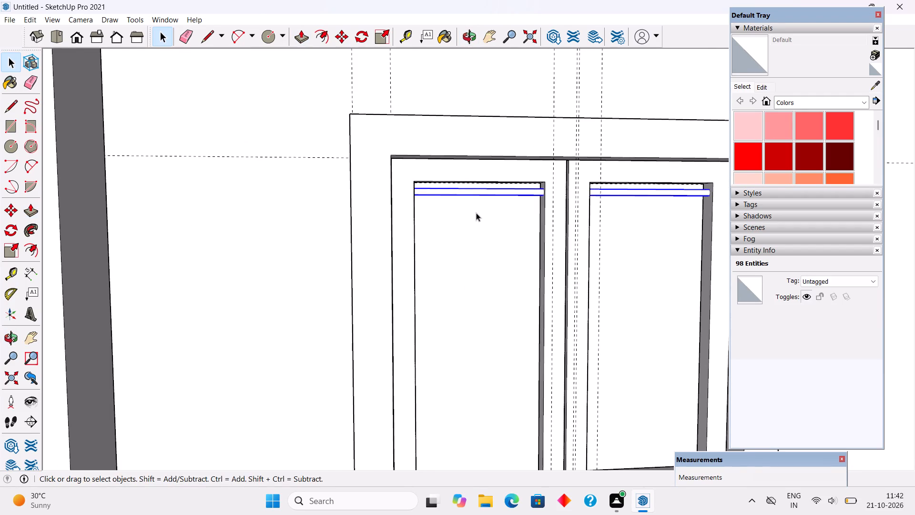
Move the louvre rod group 1" straight down from the top of the sash openings.
{"action": "middle_click_drag", "start_coordinate": [475, 212], "coordinate": [300, 200]}
{"action": "scroll", "coordinate": [251, 196], "scroll_direction": "up", "scroll_amount": 12}
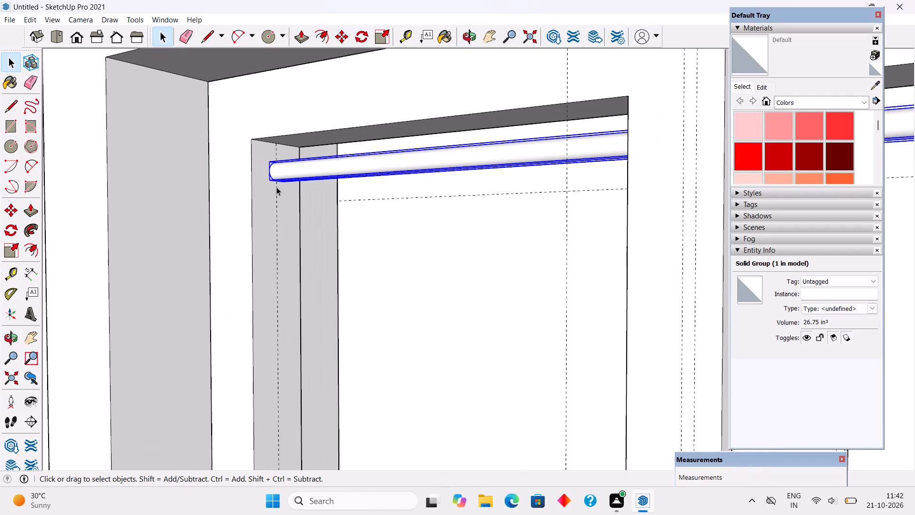
{"action": "key", "text": "m"}
{"action": "left_click", "coordinate": [270, 179]}
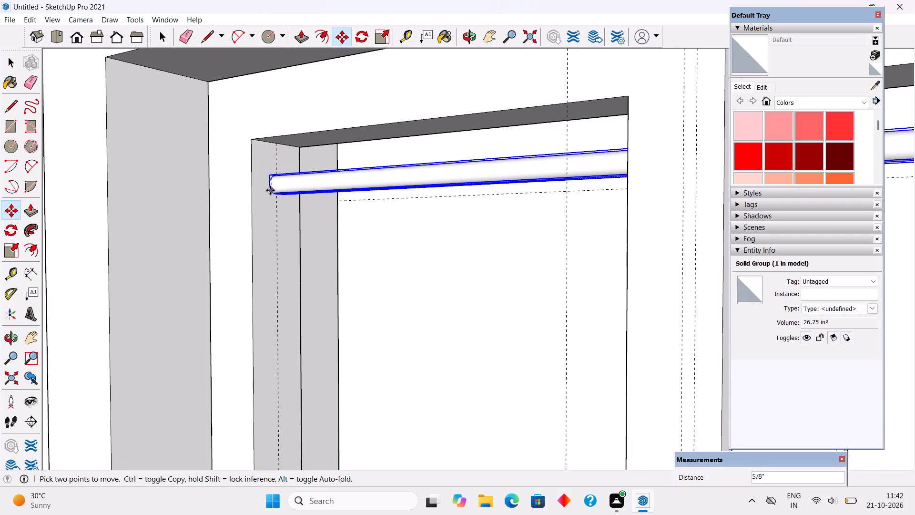
{"action": "type", "text": "1\""}
{"action": "key", "text": "Return"}
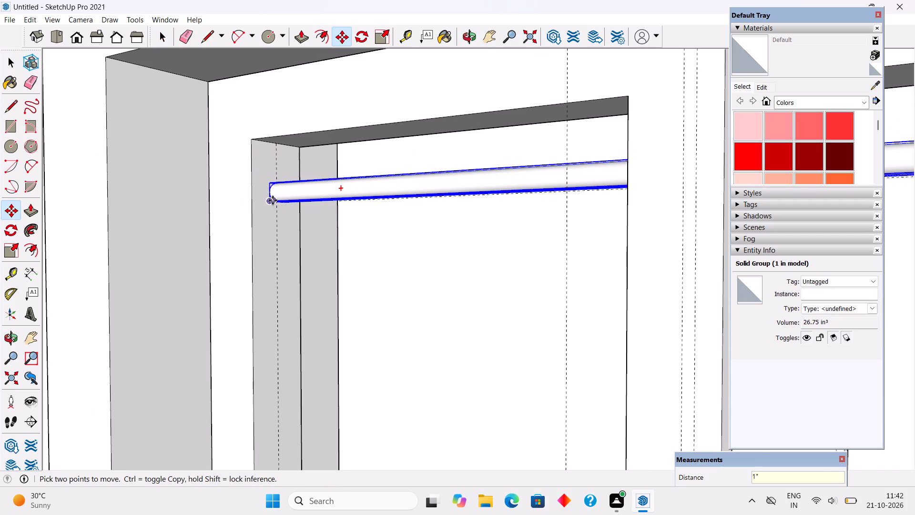
Copy the louvre rod 3" downward and repeat it as an array of 9 copies.
{"action": "left_click", "coordinate": [273, 200]}
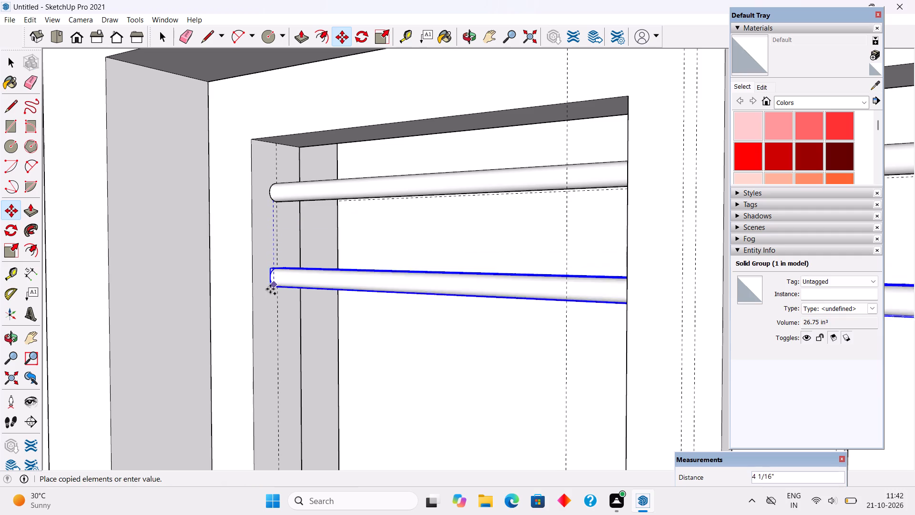
{"action": "type", "text": "3\""}
{"action": "key", "text": "Return"}
{"action": "key", "text": "x"}
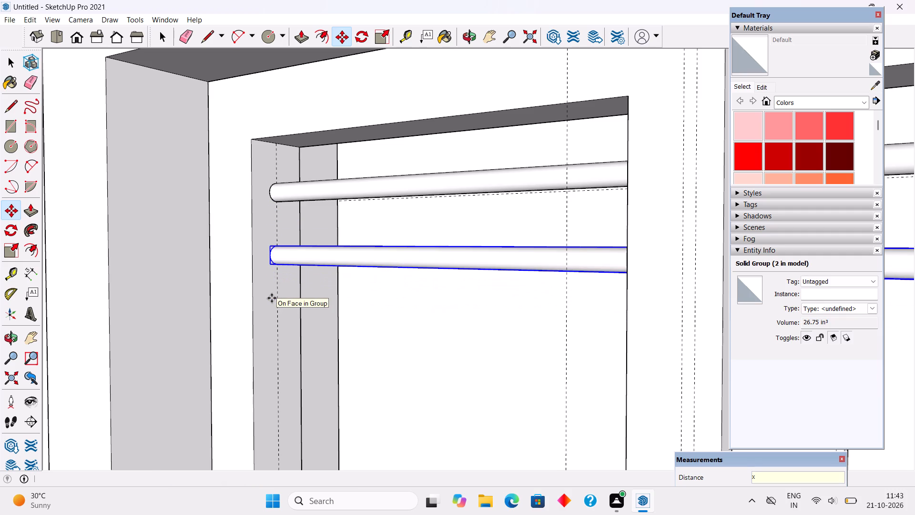
{"action": "key", "text": "9"}
{"action": "key", "text": "Return"}
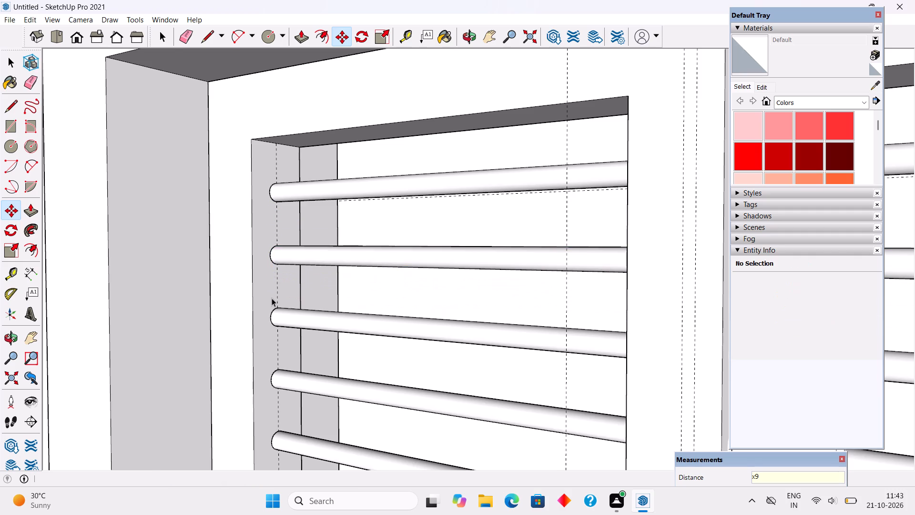
{"action": "key", "text": "space"}
Copy the lowest louvre rod 3" downward as an array of 4 copies to fill the rest of the sashes.
{"action": "scroll", "coordinate": [272, 298], "scroll_direction": "down", "scroll_amount": 10}
{"action": "scroll", "coordinate": [312, 266], "scroll_direction": "down", "scroll_amount": 7}
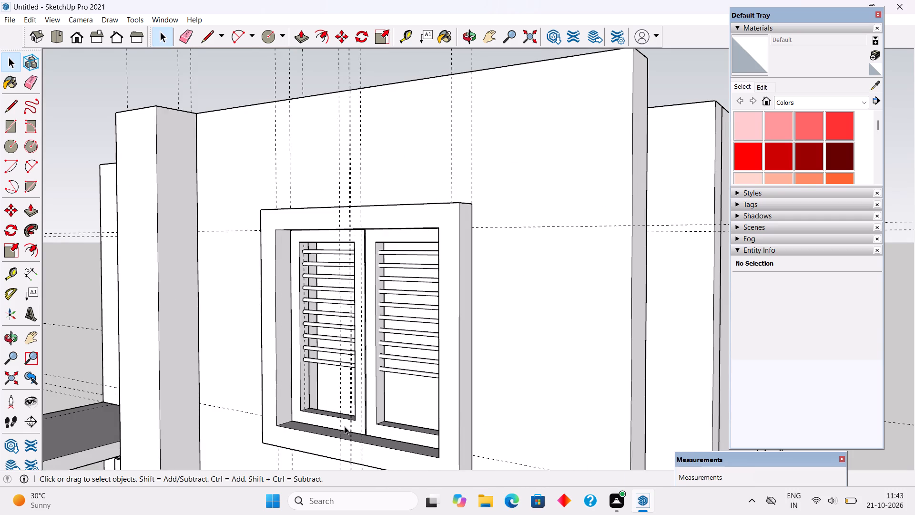
{"action": "scroll", "coordinate": [376, 262], "scroll_direction": "down", "scroll_amount": 3}
{"action": "scroll", "coordinate": [347, 418], "scroll_direction": "up", "scroll_amount": 11}
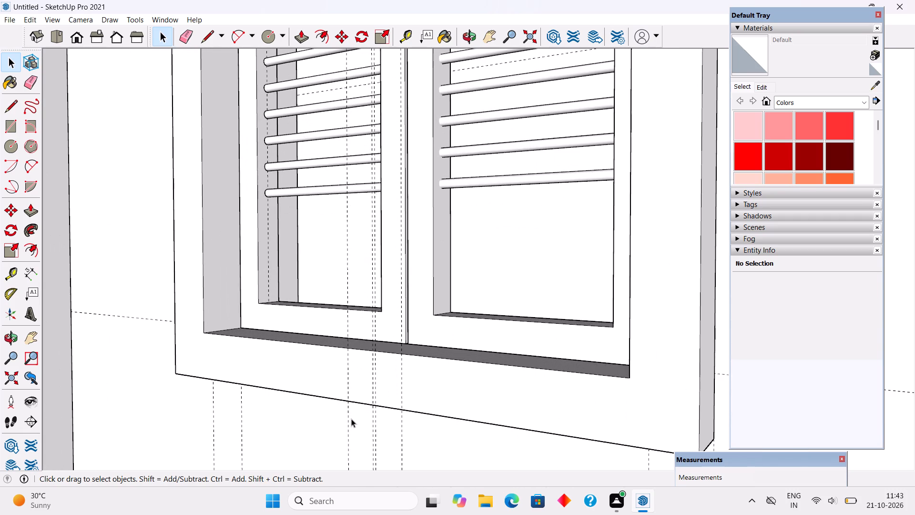
{"action": "left_click", "coordinate": [294, 190]}
{"action": "scroll", "coordinate": [238, 207], "scroll_direction": "up", "scroll_amount": 4}
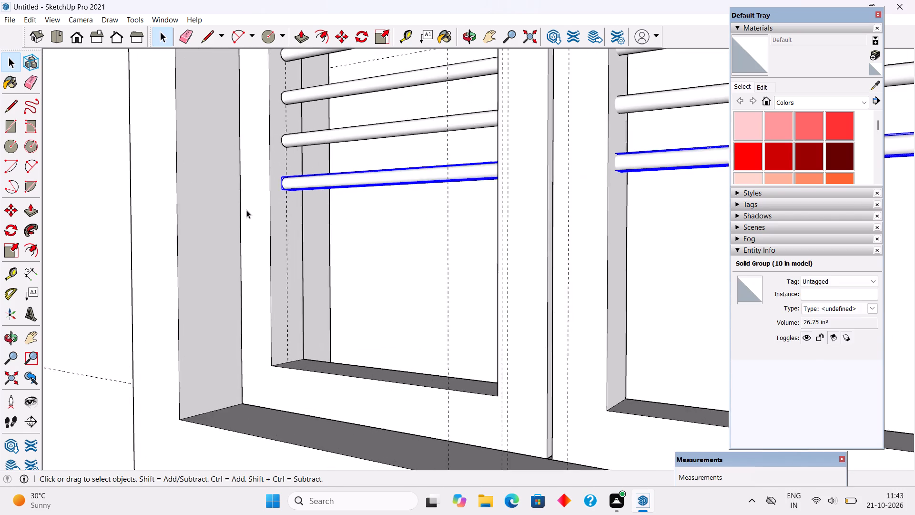
{"action": "scroll", "coordinate": [246, 210], "scroll_direction": "up", "scroll_amount": 4}
{"action": "key", "text": "m"}
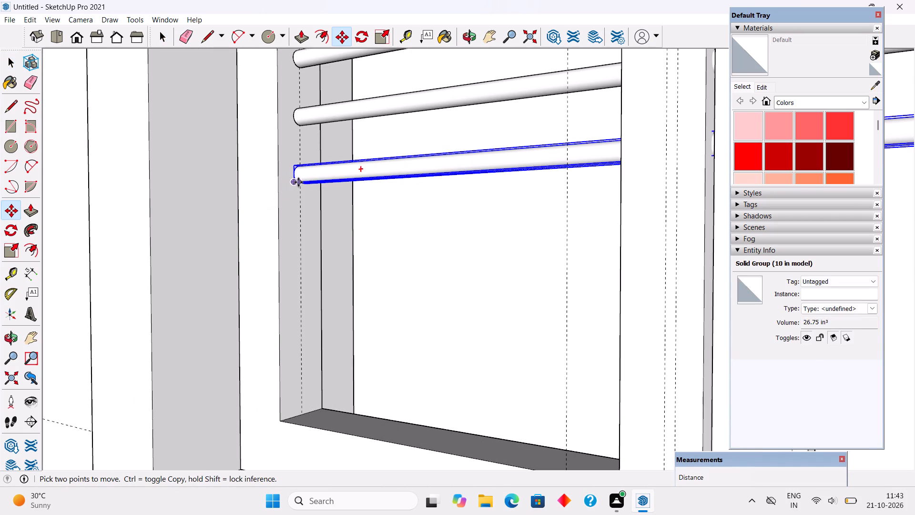
{"action": "left_click", "coordinate": [298, 182]}
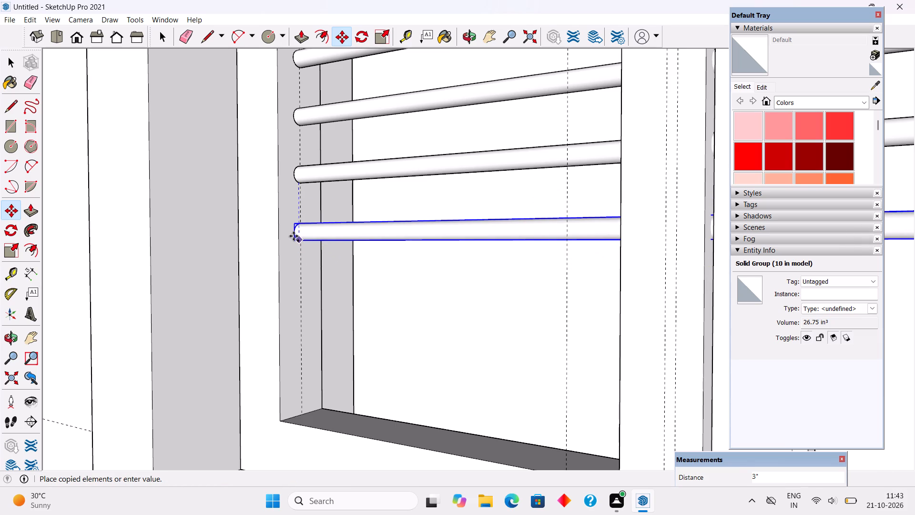
{"action": "type", "text": "3\""}
{"action": "key", "text": "Return"}
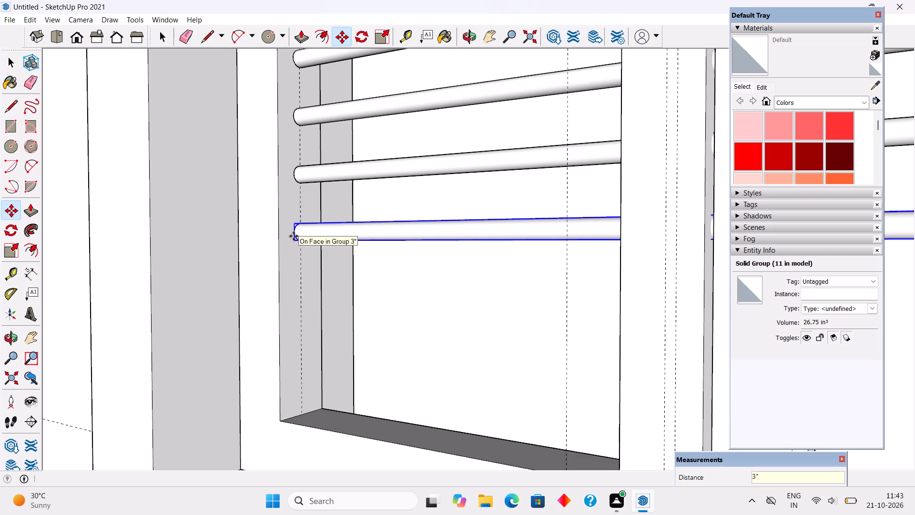
{"action": "type", "text": "x4"}
{"action": "key", "text": "Return"}
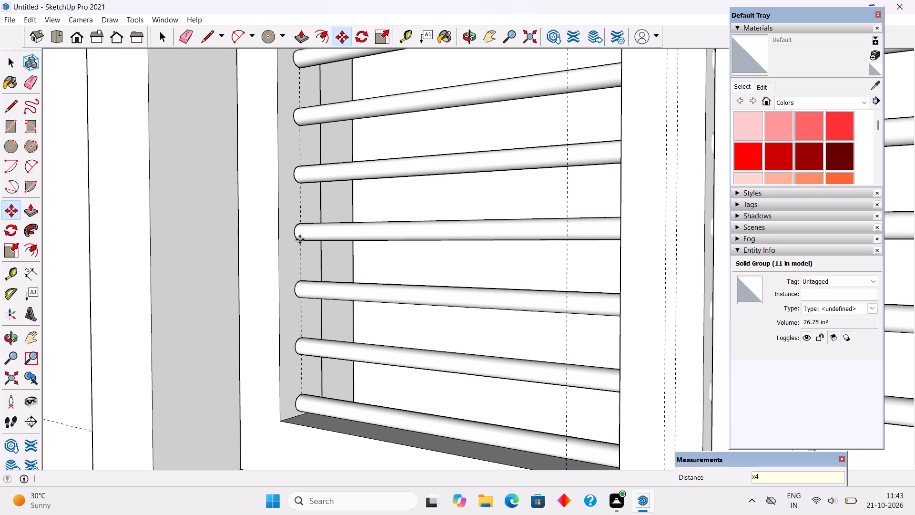
{"action": "key", "text": "space"}
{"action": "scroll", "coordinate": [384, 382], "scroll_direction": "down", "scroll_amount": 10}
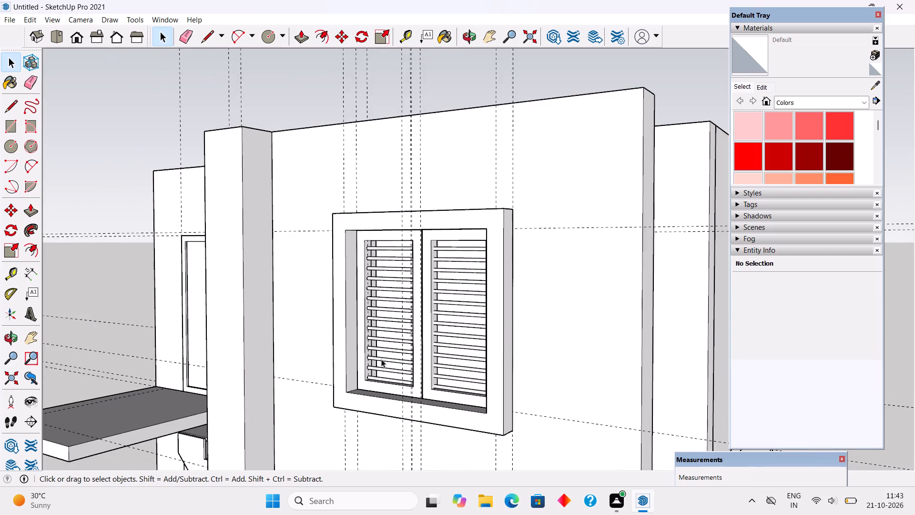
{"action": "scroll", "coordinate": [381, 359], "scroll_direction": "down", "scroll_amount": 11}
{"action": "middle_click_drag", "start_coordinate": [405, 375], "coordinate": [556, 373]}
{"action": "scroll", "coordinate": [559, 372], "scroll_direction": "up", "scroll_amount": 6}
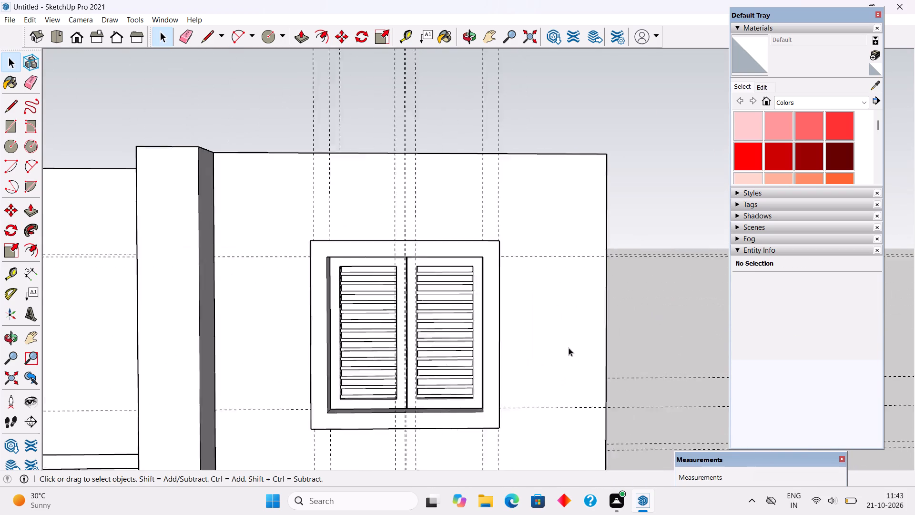
Examine the upper-floor window's louvre rods and sashes from outside and from inside the room.
{"action": "scroll", "coordinate": [569, 348], "scroll_direction": "up", "scroll_amount": 2}
{"action": "scroll", "coordinate": [502, 358], "scroll_direction": "up", "scroll_amount": 5}
{"action": "scroll", "coordinate": [603, 237], "scroll_direction": "down", "scroll_amount": 2}
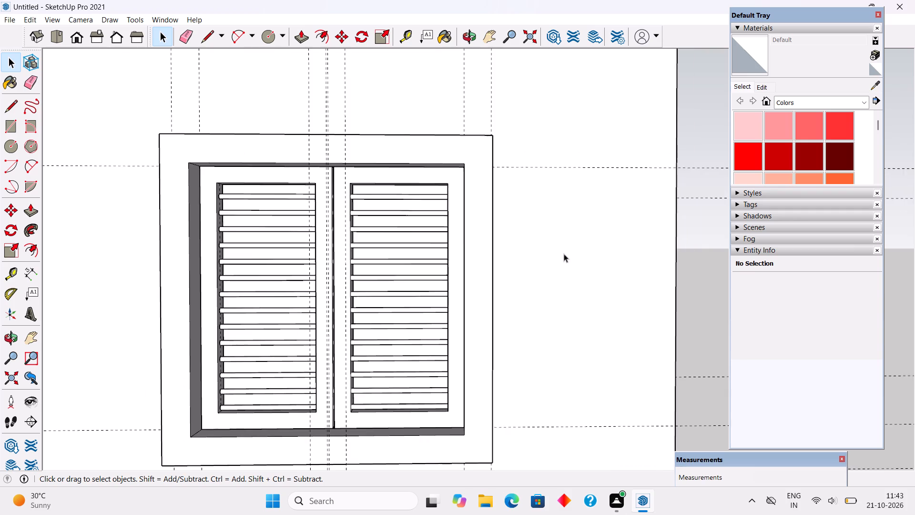
{"action": "scroll", "coordinate": [529, 256], "scroll_direction": "down", "scroll_amount": 9}
{"action": "middle_click_drag", "start_coordinate": [554, 253], "coordinate": [160, 308]}
{"action": "middle_click_drag", "start_coordinate": [439, 258], "coordinate": [422, 264]}
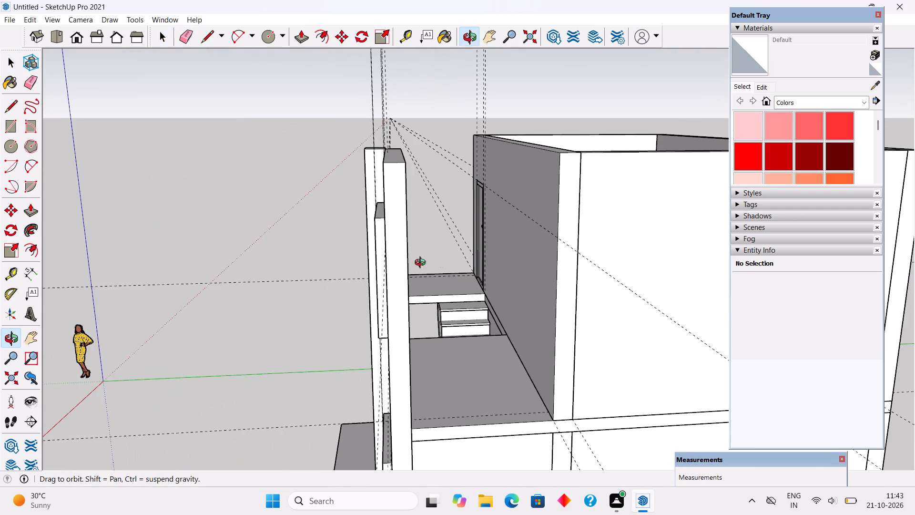
{"action": "middle_click_drag", "start_coordinate": [422, 264], "coordinate": [312, 257]}
{"action": "scroll", "coordinate": [366, 226], "scroll_direction": "up", "scroll_amount": 9}
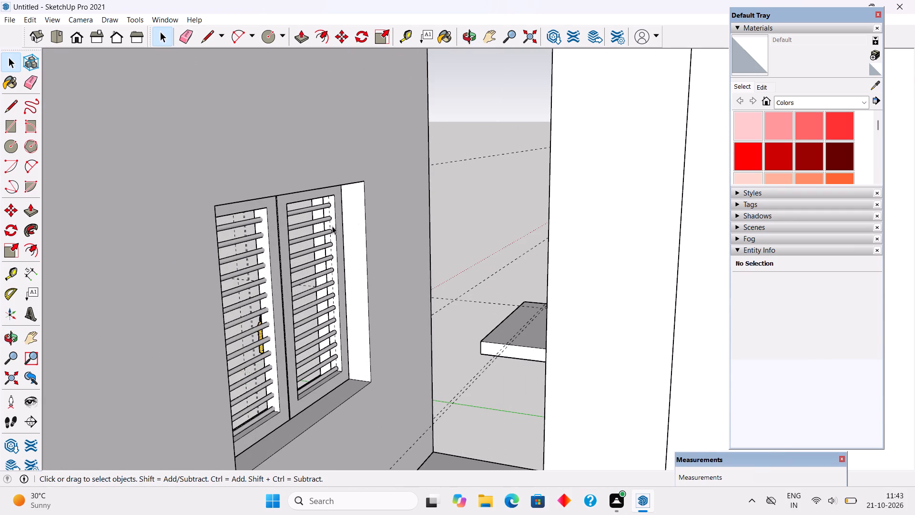
{"action": "middle_click_drag", "start_coordinate": [330, 226], "coordinate": [320, 220]}
{"action": "scroll", "coordinate": [316, 228], "scroll_direction": "up", "scroll_amount": 1}
{"action": "scroll", "coordinate": [319, 228], "scroll_direction": "down", "scroll_amount": 9}
{"action": "middle_click_drag", "start_coordinate": [345, 224], "coordinate": [255, 394]}
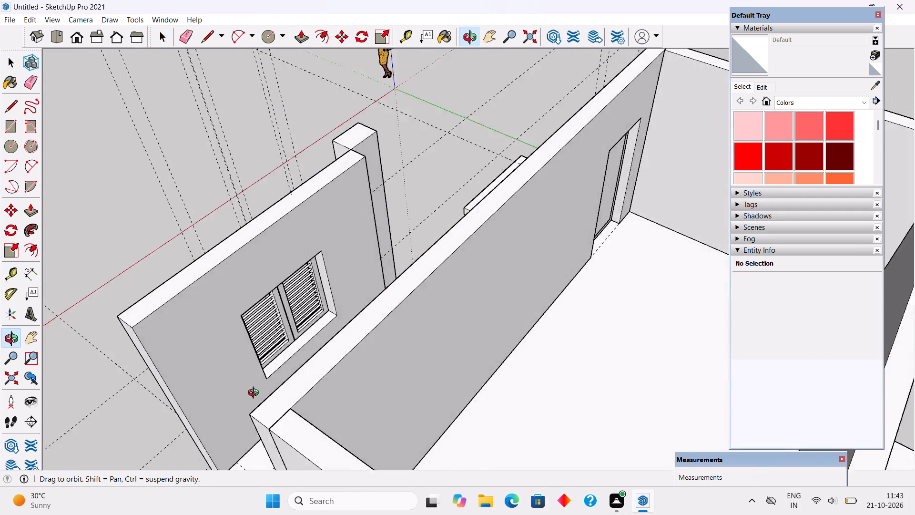
{"action": "middle_click_drag", "start_coordinate": [255, 394], "coordinate": [155, 425]}
Draw one rectangle over the inner side of the upper-floor window, spanning both louvred sash openings from lower corner to opposite upper corner.
{"action": "scroll", "coordinate": [341, 206], "scroll_direction": "up", "scroll_amount": 5}
{"action": "scroll", "coordinate": [278, 224], "scroll_direction": "up", "scroll_amount": 2}
{"action": "middle_click_drag", "start_coordinate": [263, 212], "coordinate": [261, 207]}
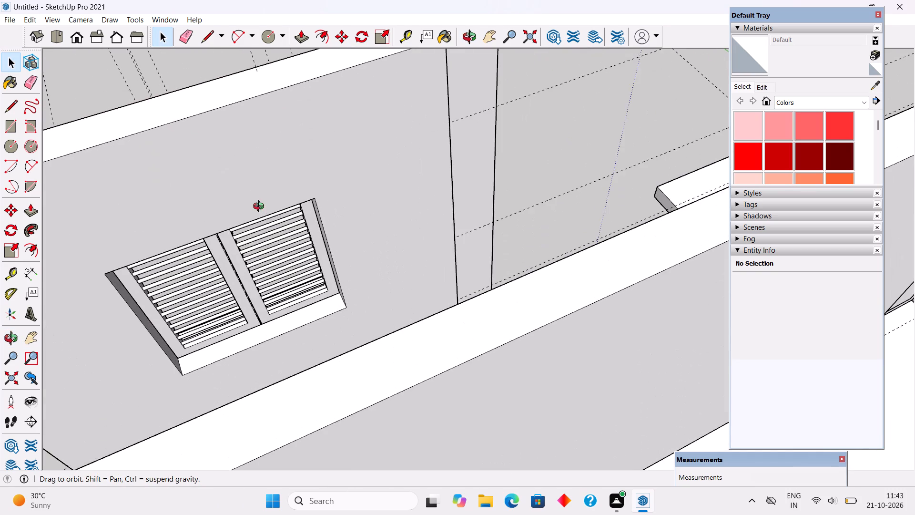
{"action": "middle_click_drag", "start_coordinate": [261, 207], "coordinate": [258, 190]}
{"action": "scroll", "coordinate": [250, 201], "scroll_direction": "up", "scroll_amount": 4}
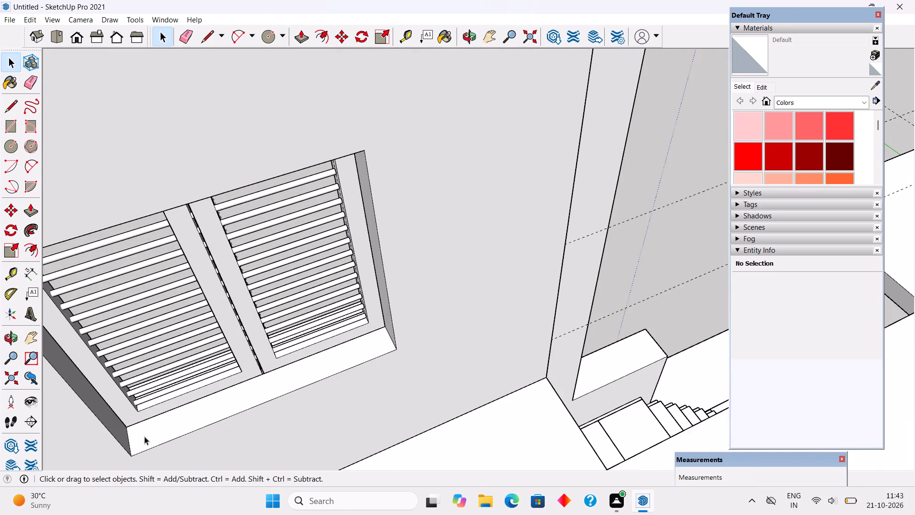
{"action": "scroll", "coordinate": [144, 436], "scroll_direction": "up", "scroll_amount": 3}
{"action": "middle_click_drag", "start_coordinate": [140, 408], "coordinate": [166, 346]}
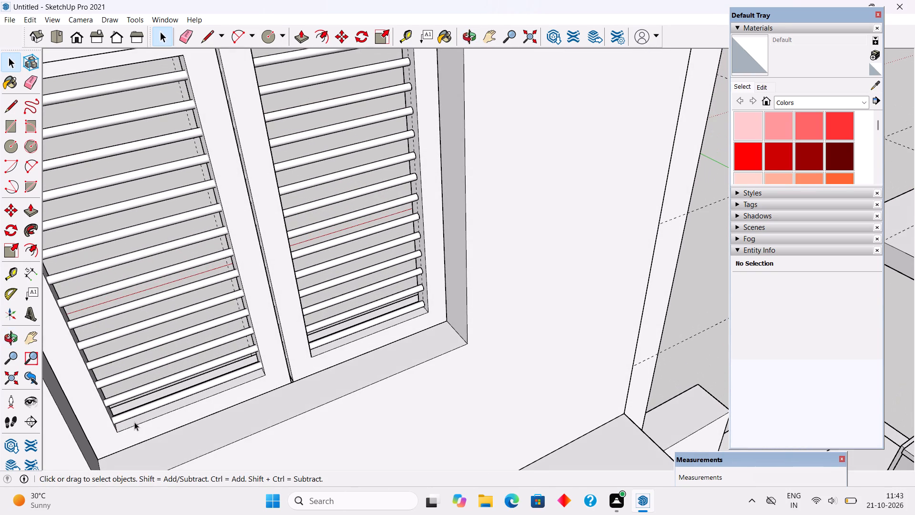
{"action": "key", "text": "r"}
{"action": "left_click", "coordinate": [119, 435]}
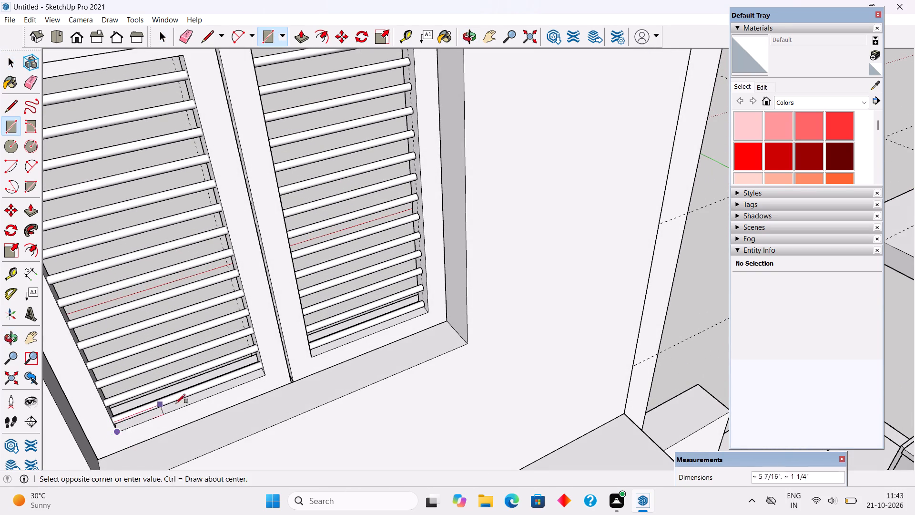
{"action": "scroll", "coordinate": [178, 403], "scroll_direction": "down", "scroll_amount": 5}
{"action": "left_click", "coordinate": [11, 384]}
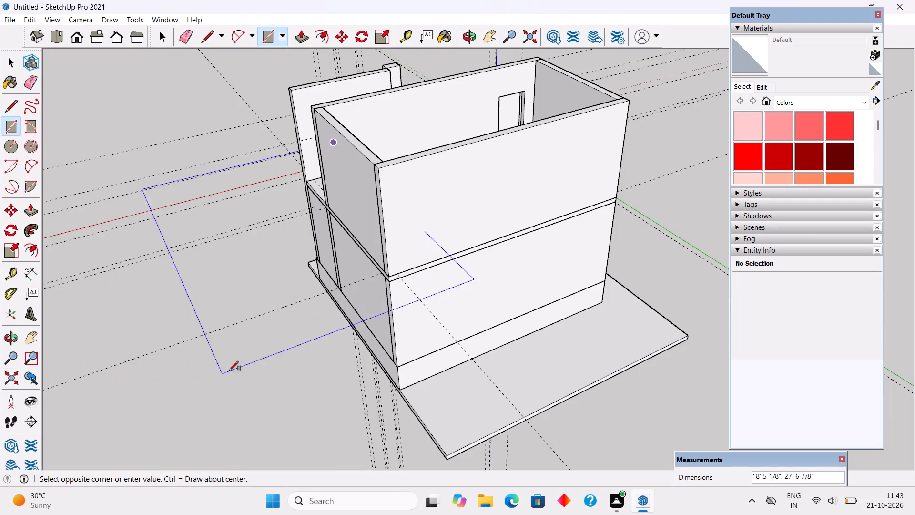
{"action": "middle_click_drag", "start_coordinate": [274, 182], "coordinate": [406, 141]}
{"action": "scroll", "coordinate": [322, 140], "scroll_direction": "up", "scroll_amount": 1}
{"action": "middle_click_drag", "start_coordinate": [324, 142], "coordinate": [336, 140]}
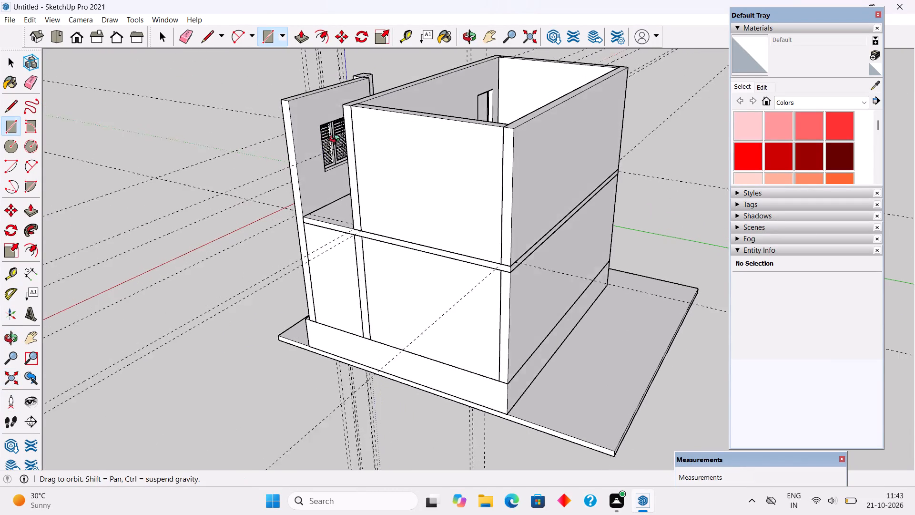
{"action": "middle_click_drag", "start_coordinate": [336, 140], "coordinate": [342, 136]}
{"action": "scroll", "coordinate": [342, 136], "scroll_direction": "up", "scroll_amount": 15}
{"action": "scroll", "coordinate": [337, 97], "scroll_direction": "up", "scroll_amount": 3}
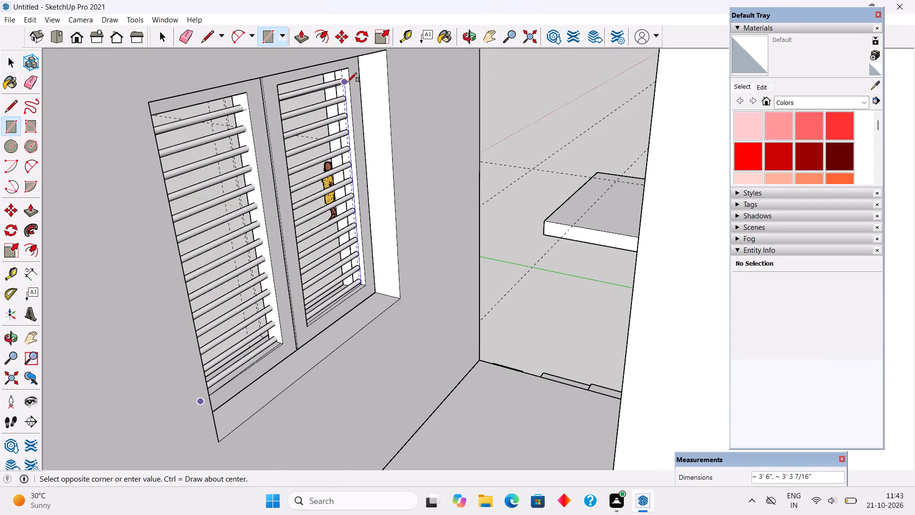
{"action": "left_click", "coordinate": [346, 69]}
Make the rectangle covering the upper-floor window's sash openings, with its edges, into a group.
{"action": "key", "text": "space"}
{"action": "triple_click", "coordinate": [344, 166]}
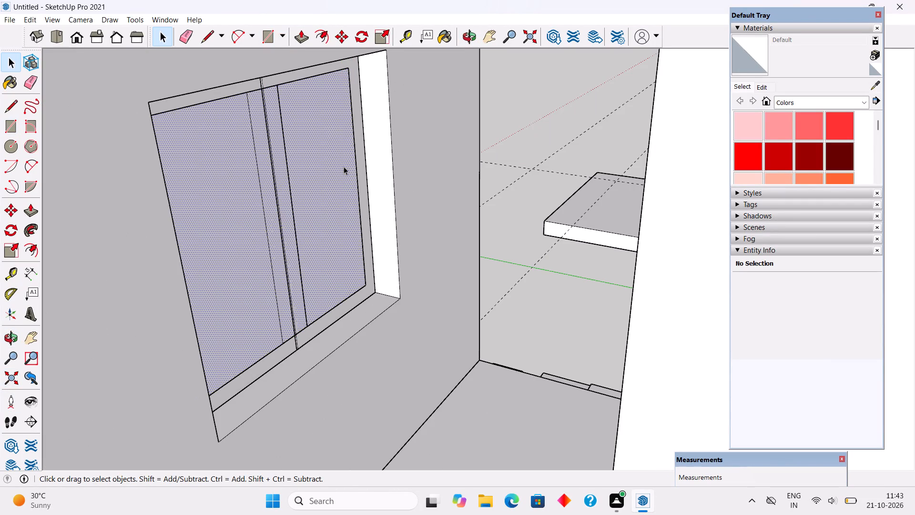
{"action": "right_click", "coordinate": [344, 166]}
{"action": "left_click", "coordinate": [372, 265]}
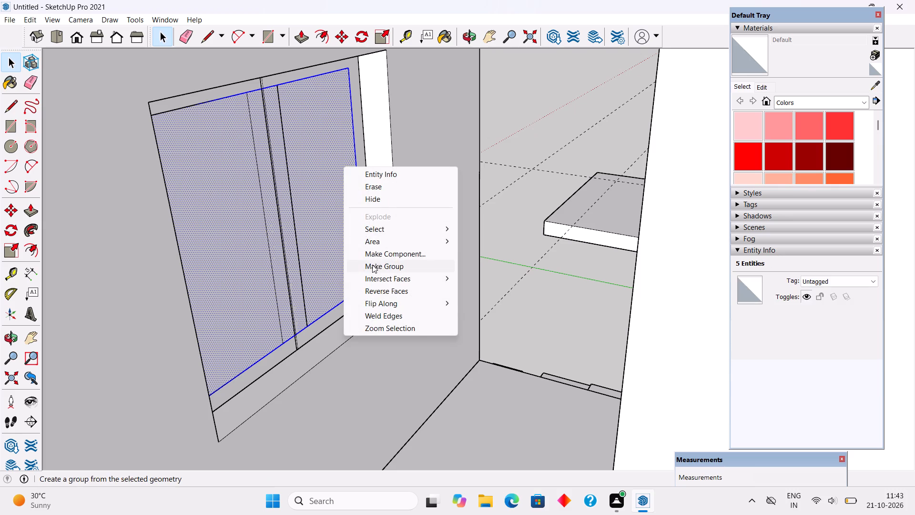
{"action": "left_click", "coordinate": [496, 118]}
Draw a 9" deep rectangle along the open end of the upper-floor slab, between the window wall and the room wall.
{"action": "scroll", "coordinate": [473, 156], "scroll_direction": "down", "scroll_amount": 13}
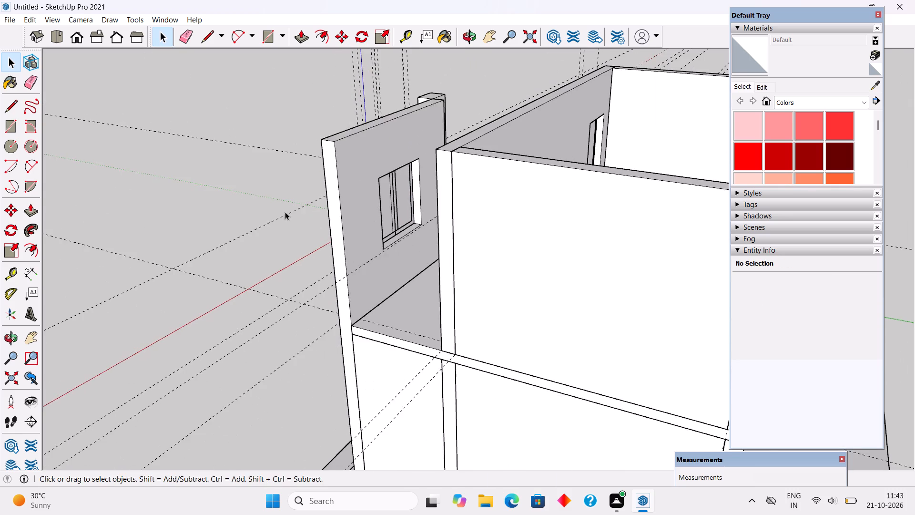
{"action": "middle_click_drag", "start_coordinate": [307, 237], "coordinate": [395, 301]}
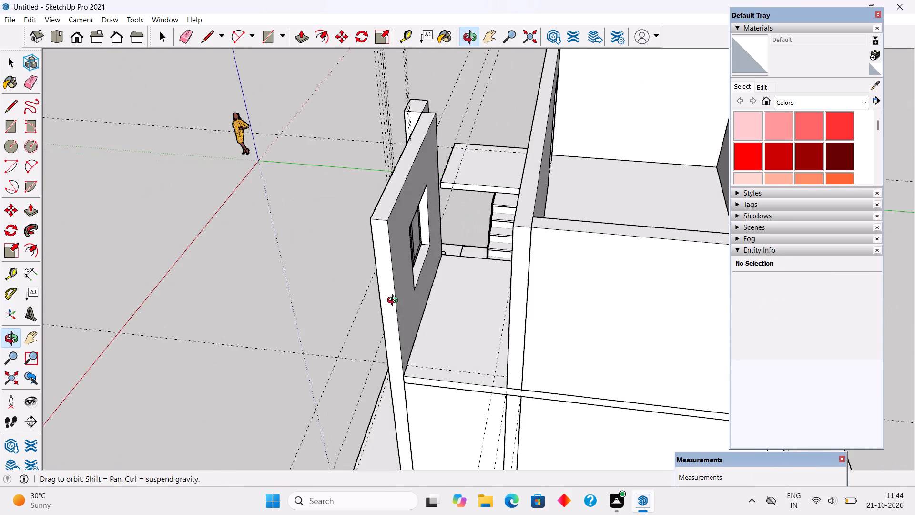
{"action": "middle_click_drag", "start_coordinate": [395, 301], "coordinate": [399, 297]}
{"action": "scroll", "coordinate": [544, 466], "scroll_direction": "up", "scroll_amount": 7}
{"action": "scroll", "coordinate": [525, 392], "scroll_direction": "up", "scroll_amount": 10}
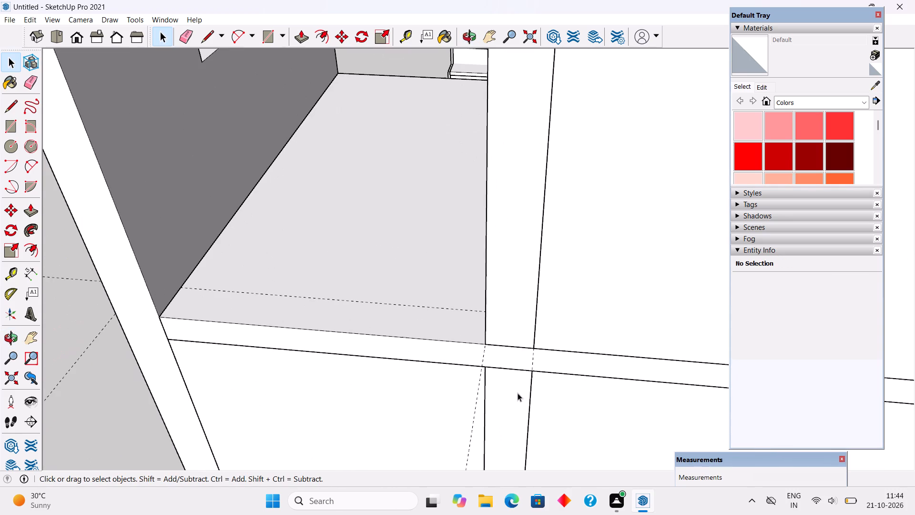
{"action": "key", "text": "r"}
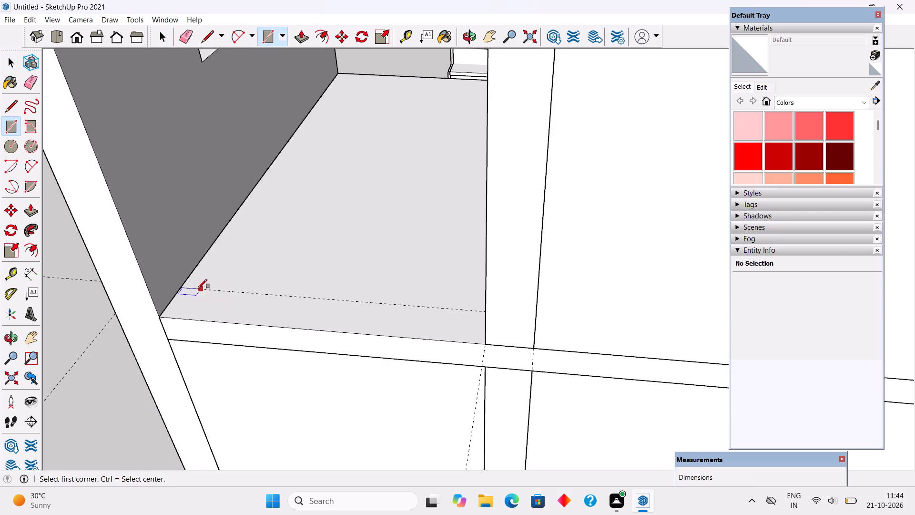
{"action": "left_click", "coordinate": [179, 289]}
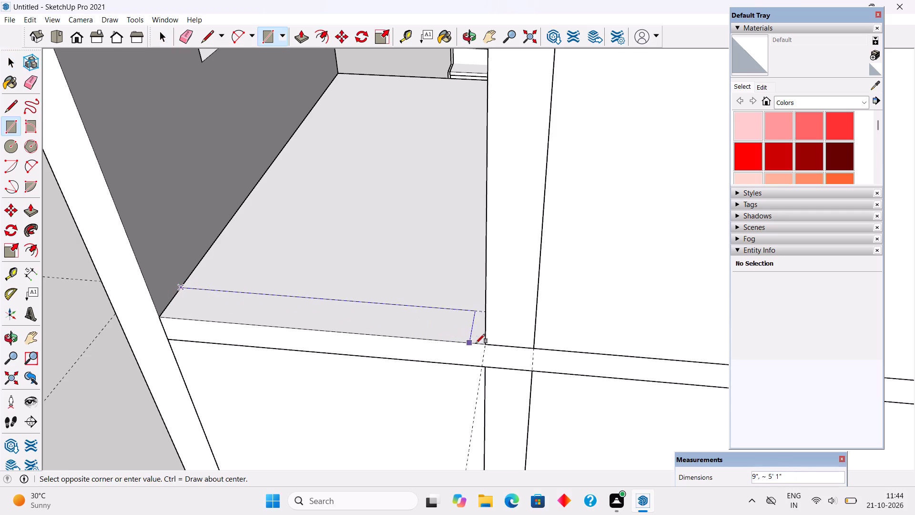
{"action": "left_click", "coordinate": [488, 345]}
Push/Pull the 9" strip upward to the top of the adjoining upper-floor walls to form the end wall.
{"action": "key", "text": "p"}
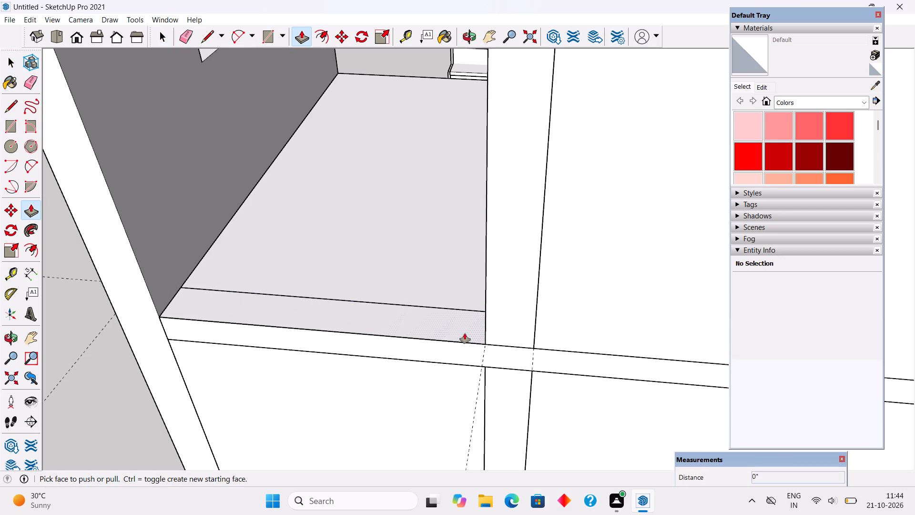
{"action": "left_click", "coordinate": [465, 333]}
{"action": "scroll", "coordinate": [473, 278], "scroll_direction": "down", "scroll_amount": 18}
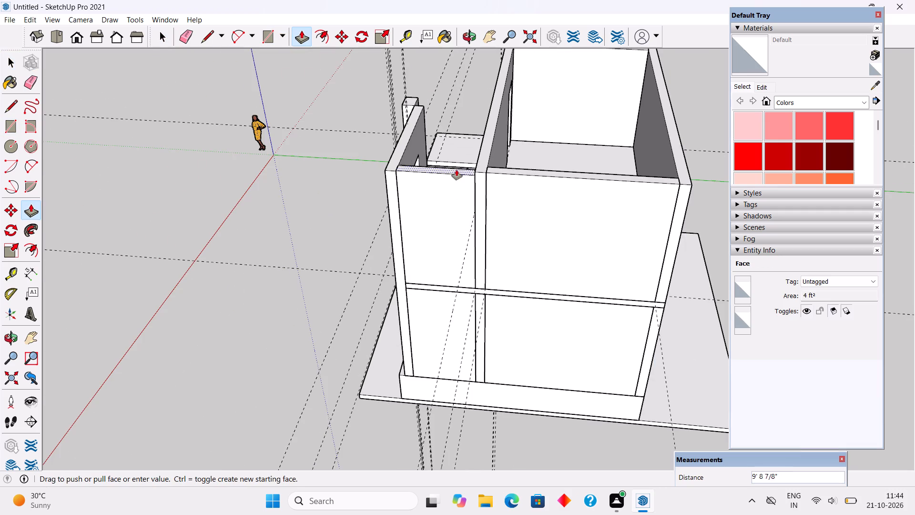
{"action": "left_click", "coordinate": [482, 170]}
Make the whole new upper-floor end wall between the window wall and the room wall into a group.
{"action": "key", "text": "space"}
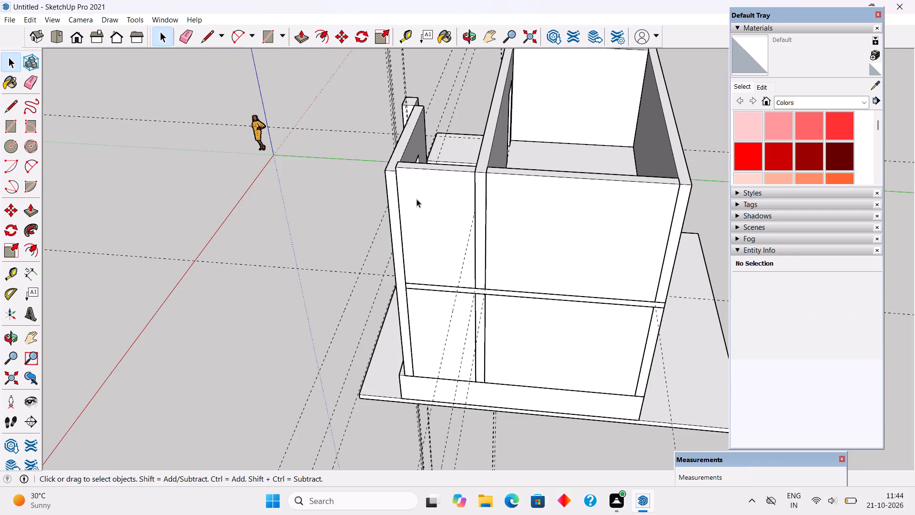
{"action": "left_click", "coordinate": [417, 199]}
{"action": "double_click", "coordinate": [417, 199]}
{"action": "right_click", "coordinate": [417, 199]}
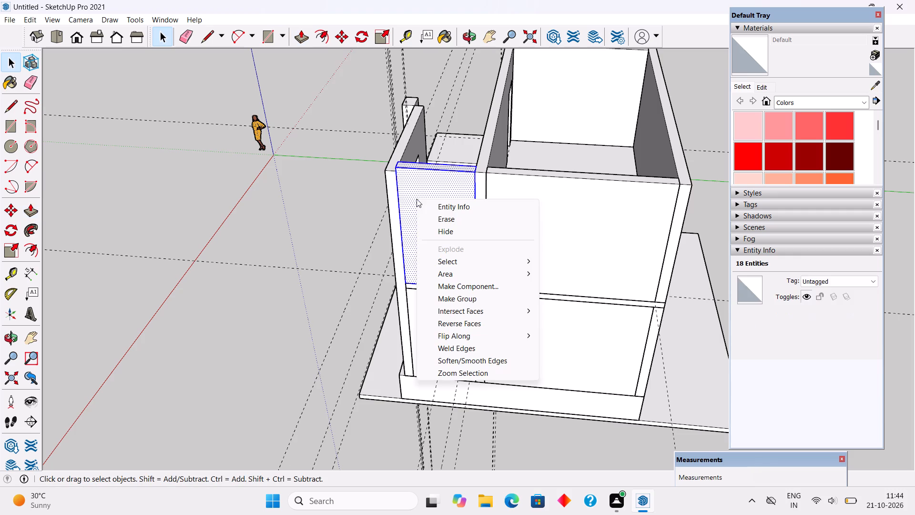
{"action": "left_click", "coordinate": [460, 298]}
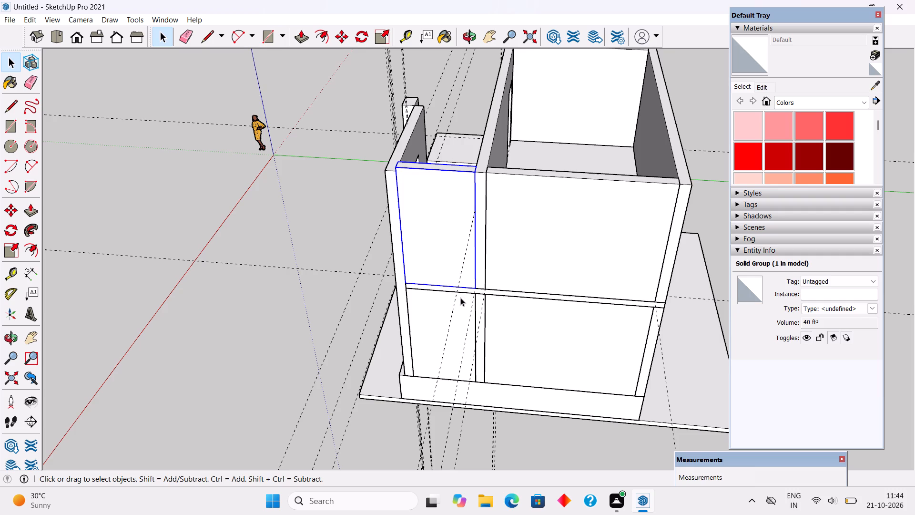
Examine the house from the windowed side, including the upper-floor end wall, and clear the selection.
{"action": "scroll", "coordinate": [490, 213], "scroll_direction": "down", "scroll_amount": 5}
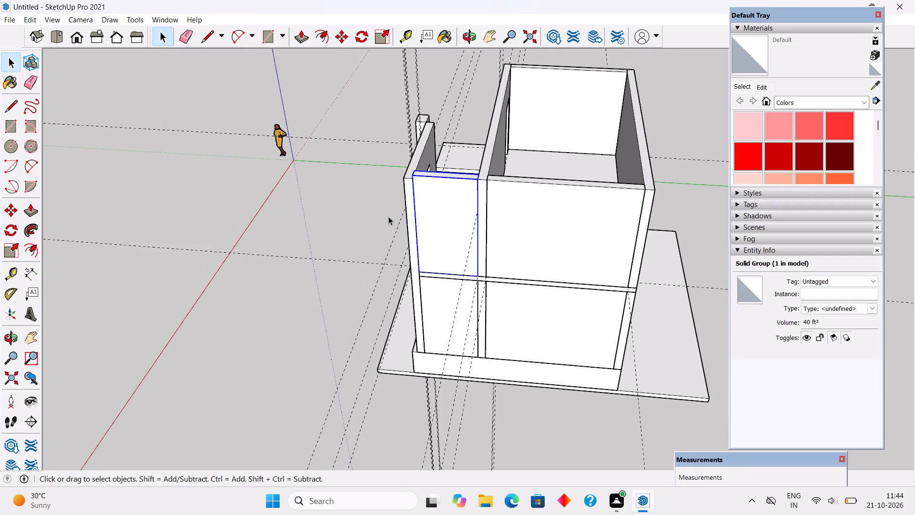
{"action": "scroll", "coordinate": [392, 220], "scroll_direction": "down", "scroll_amount": 3}
{"action": "middle_click_drag", "start_coordinate": [392, 222], "coordinate": [521, 200]}
{"action": "scroll", "coordinate": [395, 227], "scroll_direction": "up", "scroll_amount": 4}
{"action": "scroll", "coordinate": [468, 242], "scroll_direction": "up", "scroll_amount": 1}
{"action": "middle_click_drag", "start_coordinate": [468, 242], "coordinate": [515, 211]}
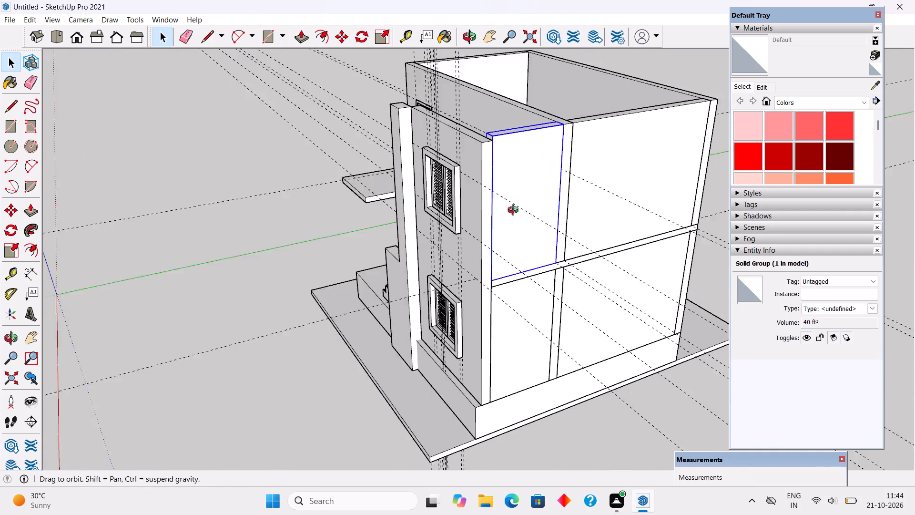
{"action": "middle_click_drag", "start_coordinate": [515, 211], "coordinate": [526, 195]}
{"action": "left_click", "coordinate": [265, 347]}
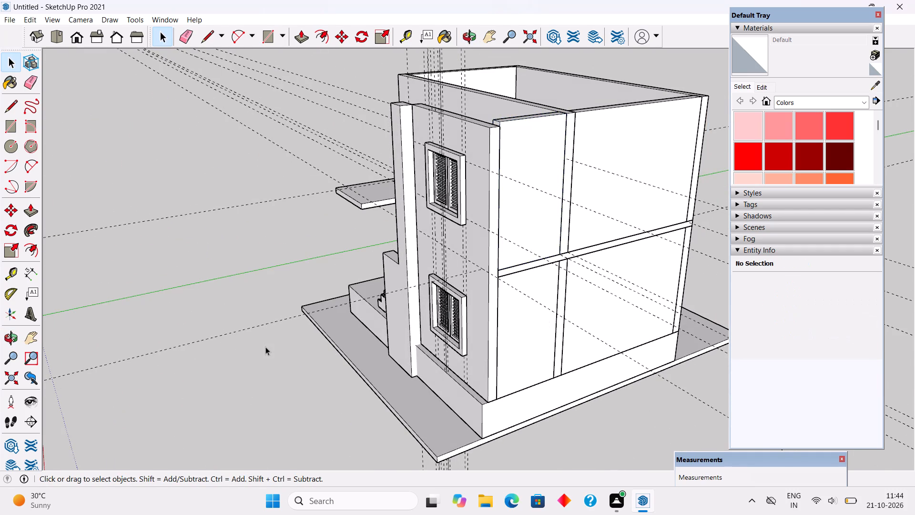
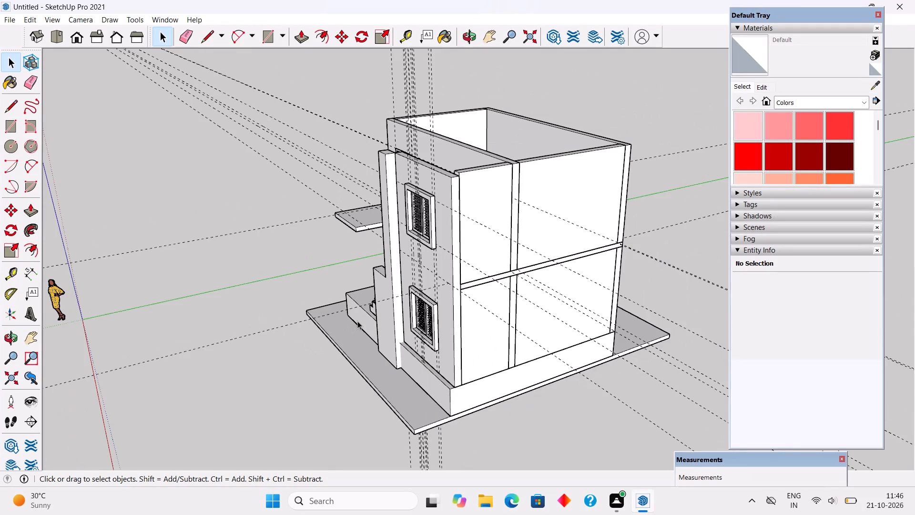
Push/Pull the top face of the window wall group up to the top of the adjoining upper-floor end wall.
{"action": "scroll", "coordinate": [359, 321], "scroll_direction": "down", "scroll_amount": 3}
{"action": "middle_click_drag", "start_coordinate": [403, 275], "coordinate": [415, 373]}
{"action": "scroll", "coordinate": [435, 243], "scroll_direction": "up", "scroll_amount": 18}
{"action": "triple_click", "coordinate": [414, 278]}
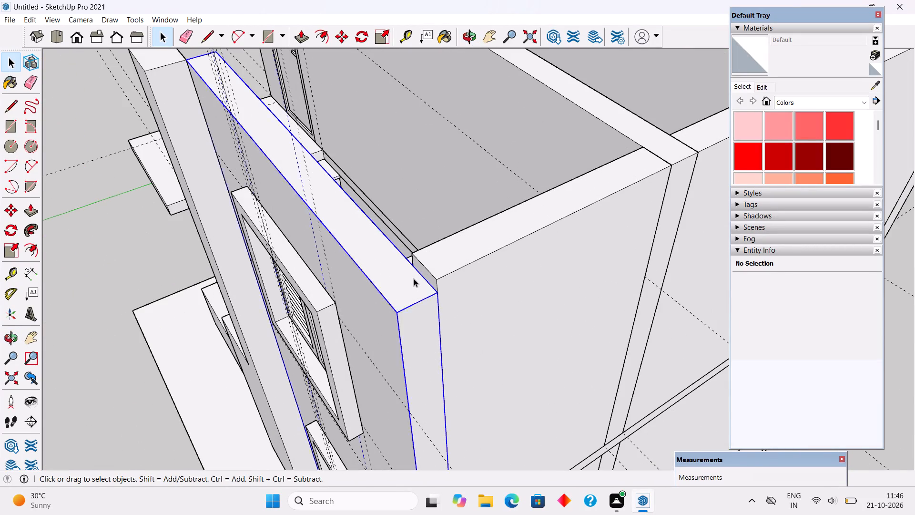
{"action": "key", "text": "p"}
{"action": "left_click", "coordinate": [410, 276]}
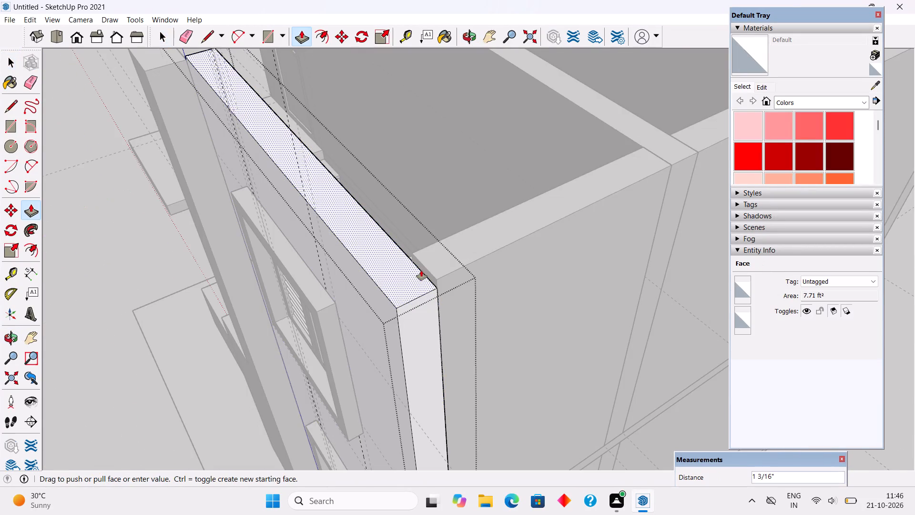
{"action": "left_click", "coordinate": [437, 268]}
{"action": "key", "text": "space"}
{"action": "scroll", "coordinate": [437, 268], "scroll_direction": "down", "scroll_amount": 5}
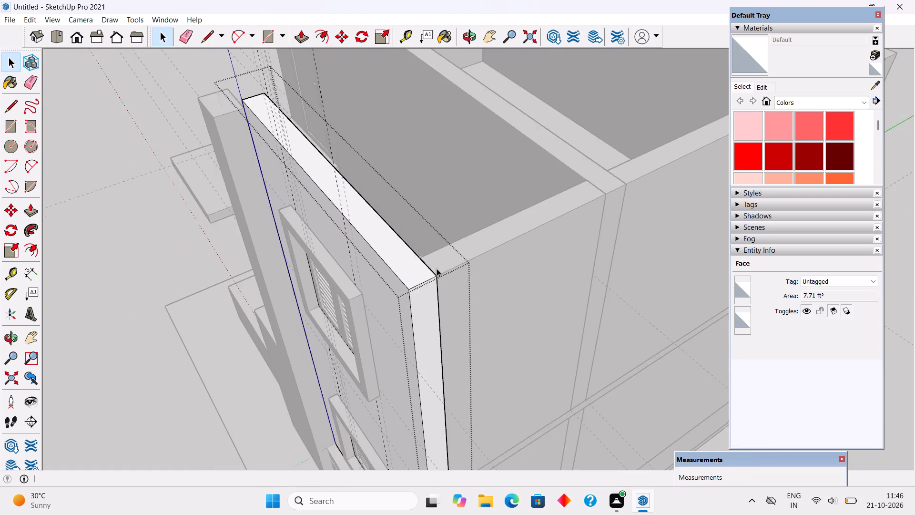
{"action": "scroll", "coordinate": [437, 268], "scroll_direction": "down", "scroll_amount": 11}
{"action": "left_click", "coordinate": [184, 186]}
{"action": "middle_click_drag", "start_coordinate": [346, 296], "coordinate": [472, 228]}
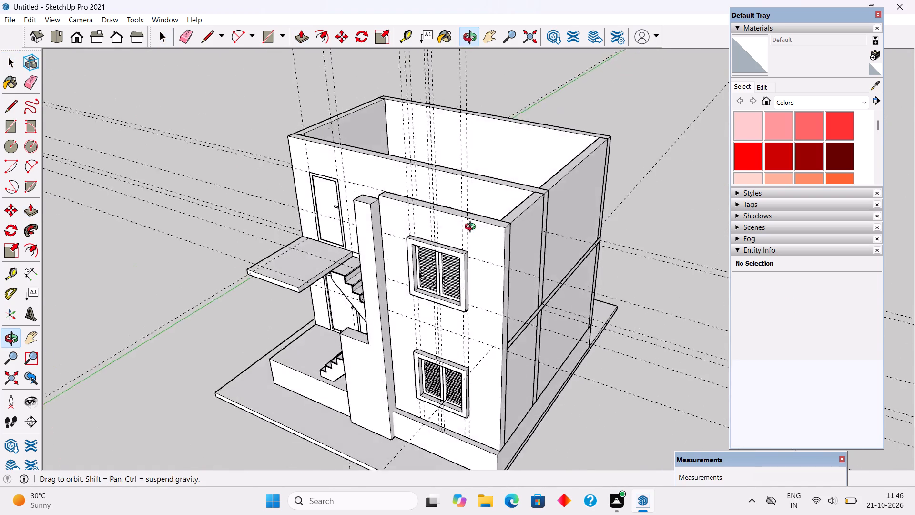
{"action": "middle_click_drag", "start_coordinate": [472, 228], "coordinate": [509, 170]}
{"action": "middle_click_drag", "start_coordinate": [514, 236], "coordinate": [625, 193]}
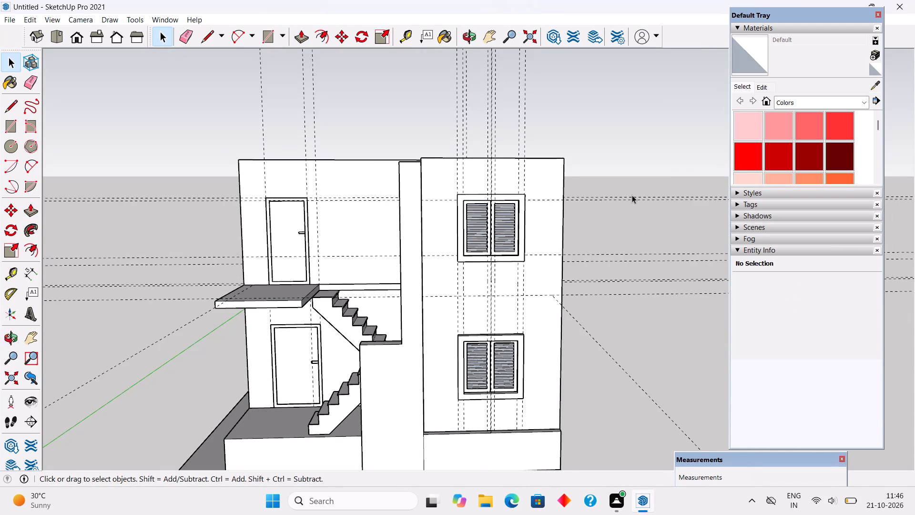
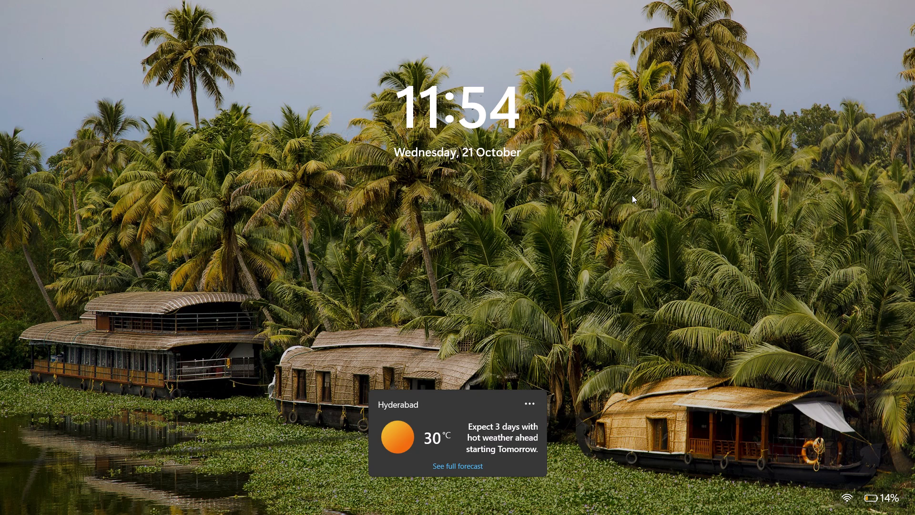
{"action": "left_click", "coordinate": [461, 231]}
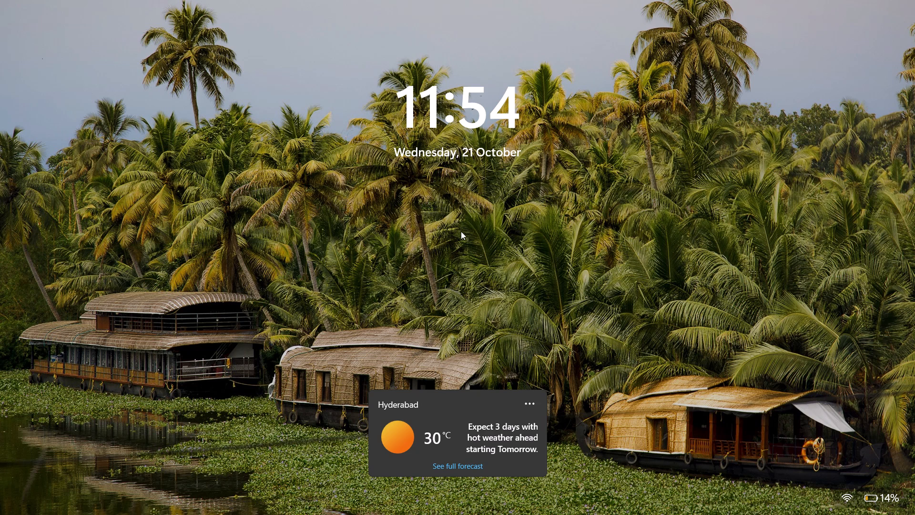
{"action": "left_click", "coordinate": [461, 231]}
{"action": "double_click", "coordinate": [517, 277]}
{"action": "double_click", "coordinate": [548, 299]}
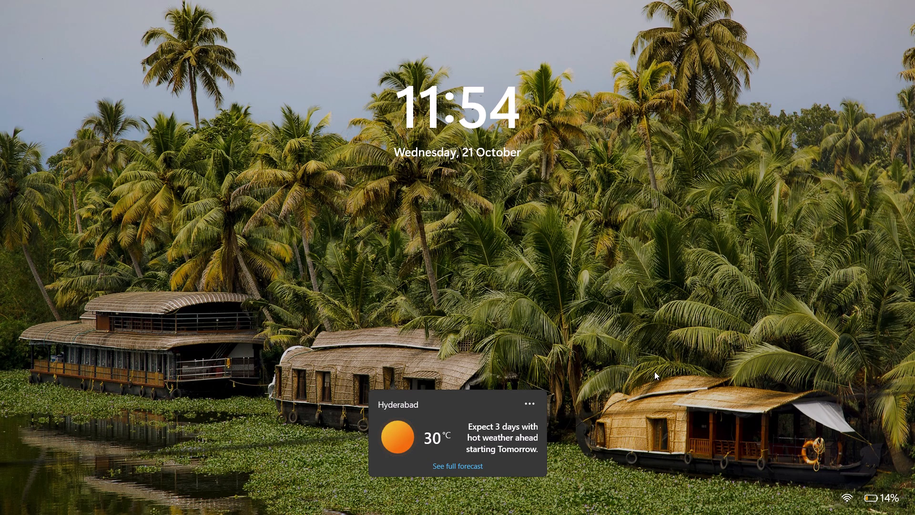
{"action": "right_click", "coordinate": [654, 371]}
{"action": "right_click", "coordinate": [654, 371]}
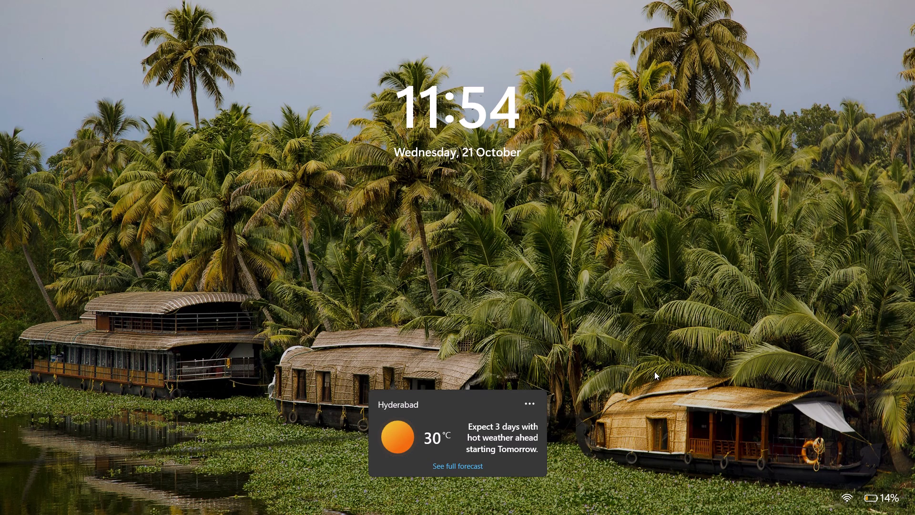
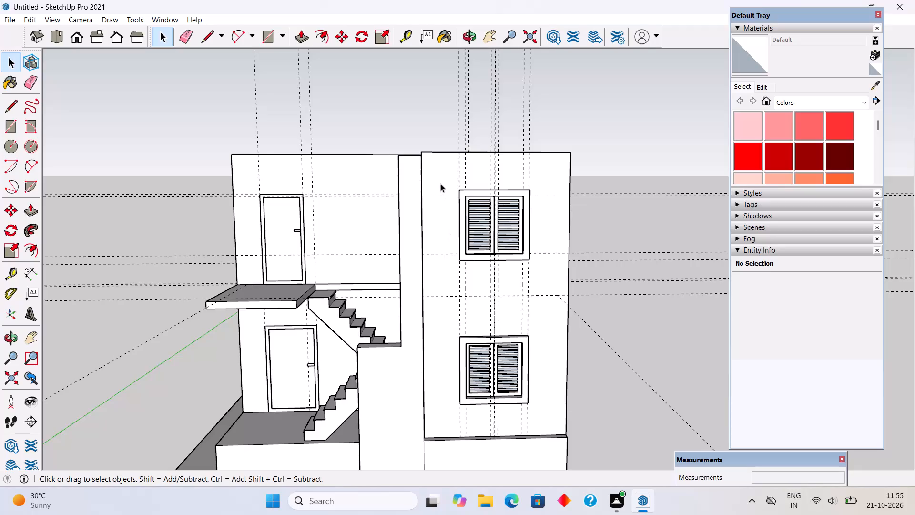
Delete all construction guides from the house model.
{"action": "scroll", "coordinate": [435, 184], "scroll_direction": "down", "scroll_amount": 3}
{"action": "middle_click_drag", "start_coordinate": [450, 206], "coordinate": [537, 275]}
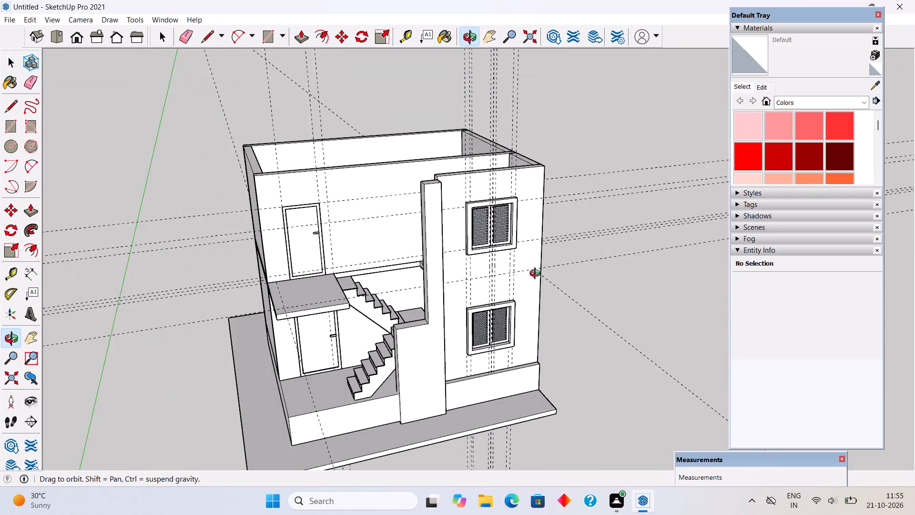
{"action": "middle_click_drag", "start_coordinate": [537, 275], "coordinate": [484, 281]}
{"action": "middle_click_drag", "start_coordinate": [557, 230], "coordinate": [472, 126]}
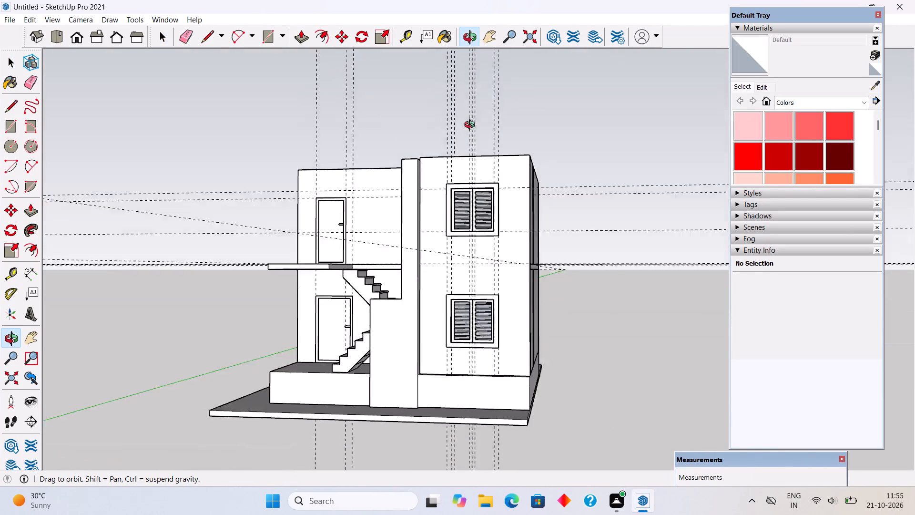
{"action": "middle_click_drag", "start_coordinate": [472, 126], "coordinate": [515, 163]}
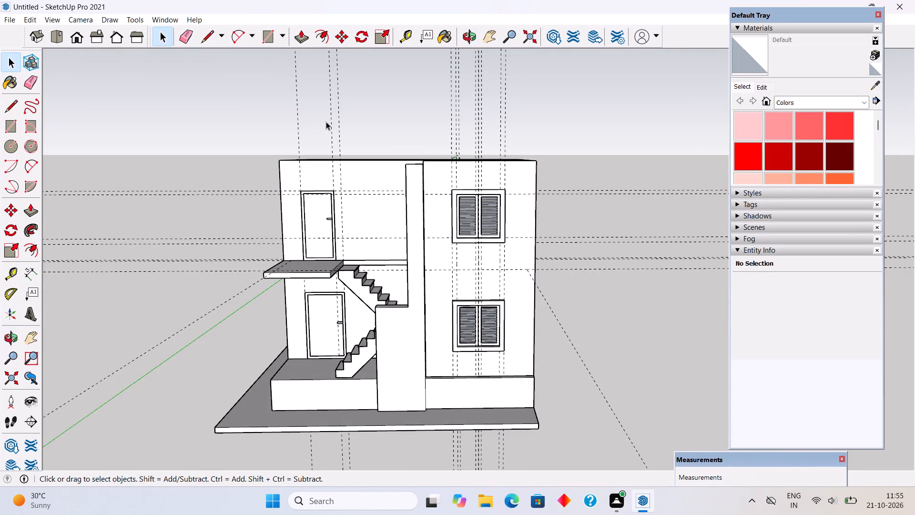
{"action": "left_click", "coordinate": [28, 22]}
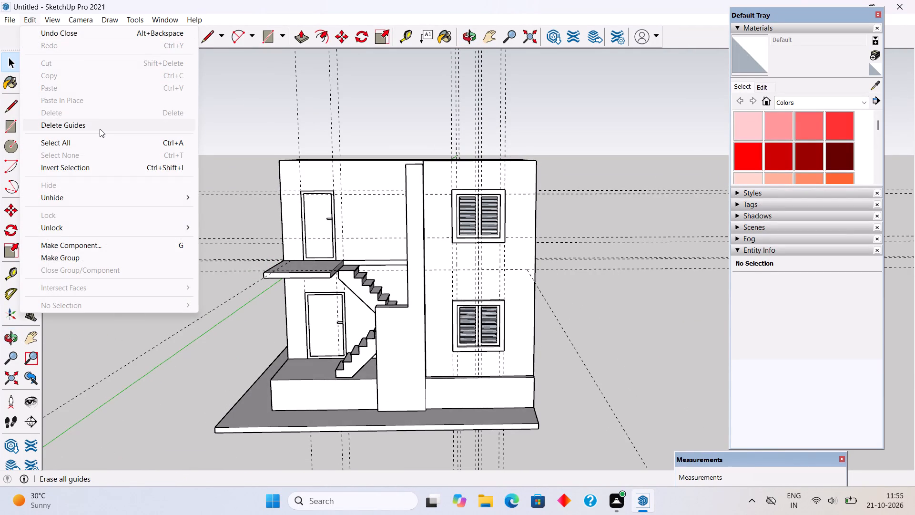
{"action": "left_click", "coordinate": [100, 129]}
Place a vertical guide parallel to the window wall's stair-side edge, aligned with the near edge of the upper window's frame.
{"action": "scroll", "coordinate": [424, 337], "scroll_direction": "up", "scroll_amount": 3}
{"action": "middle_click_drag", "start_coordinate": [455, 375], "coordinate": [503, 424]}
{"action": "scroll", "coordinate": [503, 424], "scroll_direction": "up", "scroll_amount": 3}
{"action": "scroll", "coordinate": [473, 330], "scroll_direction": "down", "scroll_amount": 4}
{"action": "scroll", "coordinate": [438, 97], "scroll_direction": "up", "scroll_amount": 3}
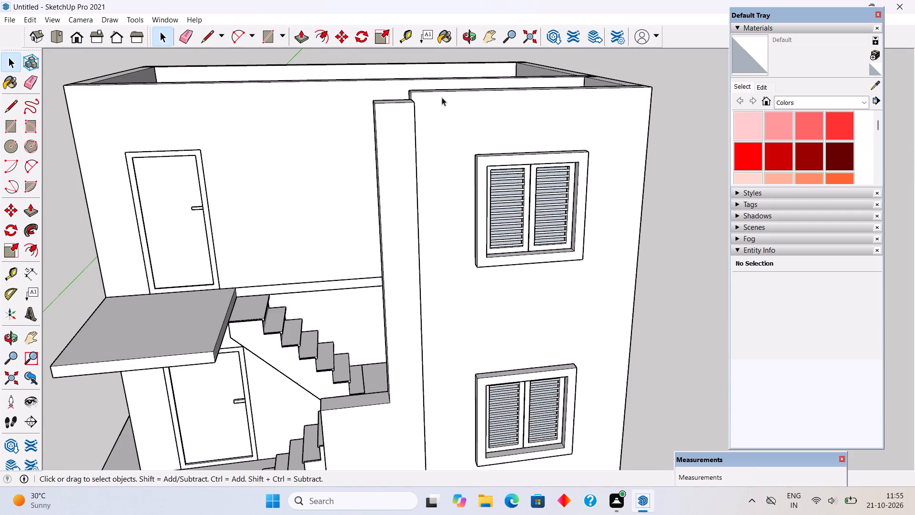
{"action": "scroll", "coordinate": [442, 97], "scroll_direction": "up", "scroll_amount": 4}
{"action": "key", "text": "t"}
{"action": "scroll", "coordinate": [407, 94], "scroll_direction": "up", "scroll_amount": 1}
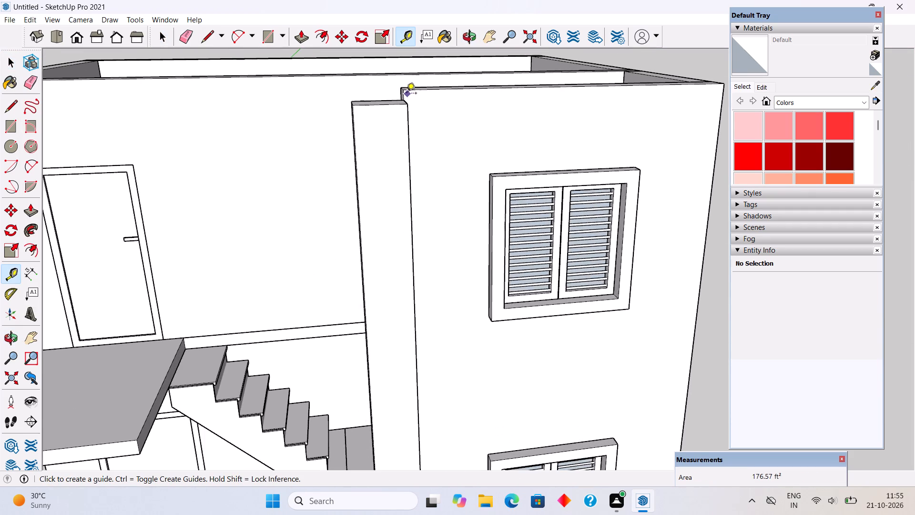
{"action": "scroll", "coordinate": [407, 94], "scroll_direction": "up", "scroll_amount": 5}
{"action": "left_click", "coordinate": [404, 96]}
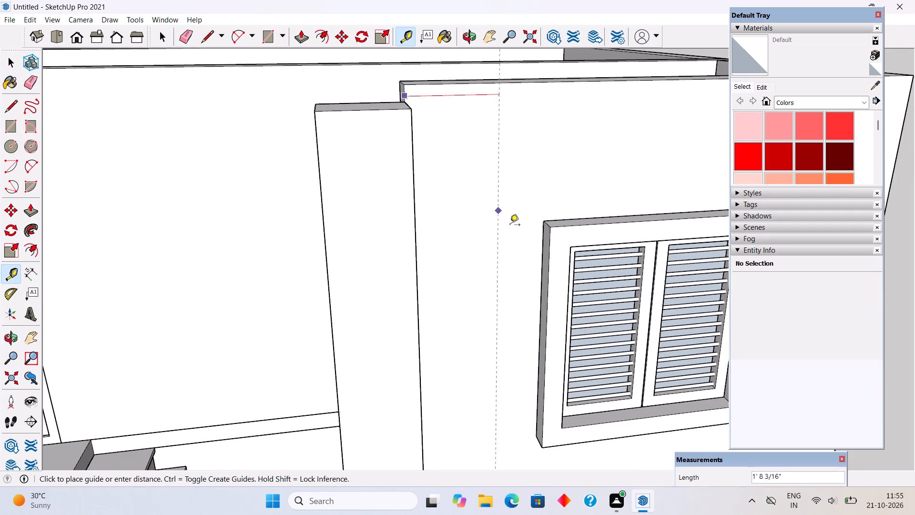
{"action": "scroll", "coordinate": [510, 226], "scroll_direction": "up", "scroll_amount": 4}
{"action": "left_click", "coordinate": [558, 228]}
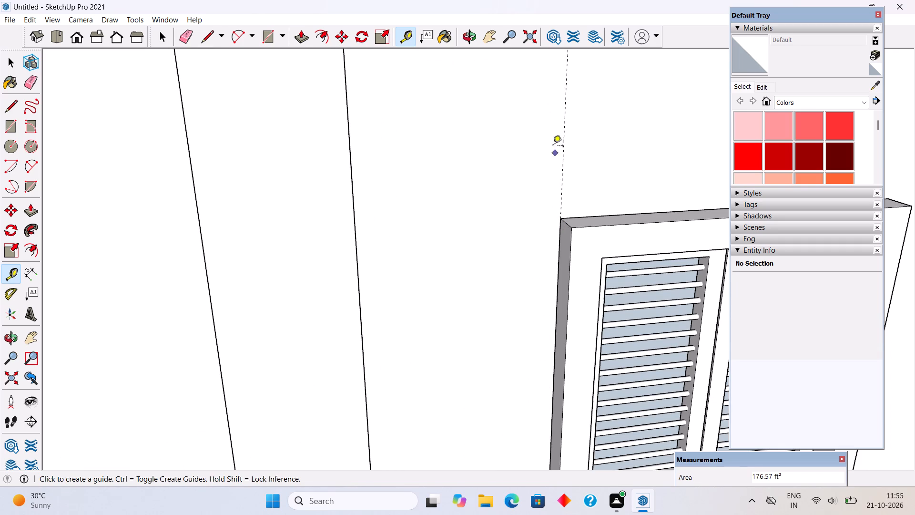
Place a horizontal guide 1' above the top edge of the upper window's frame.
{"action": "scroll", "coordinate": [549, 133], "scroll_direction": "down", "scroll_amount": 3}
{"action": "scroll", "coordinate": [549, 133], "scroll_direction": "up", "scroll_amount": 1}
{"action": "scroll", "coordinate": [549, 133], "scroll_direction": "down", "scroll_amount": 11}
{"action": "scroll", "coordinate": [474, 200], "scroll_direction": "down", "scroll_amount": 7}
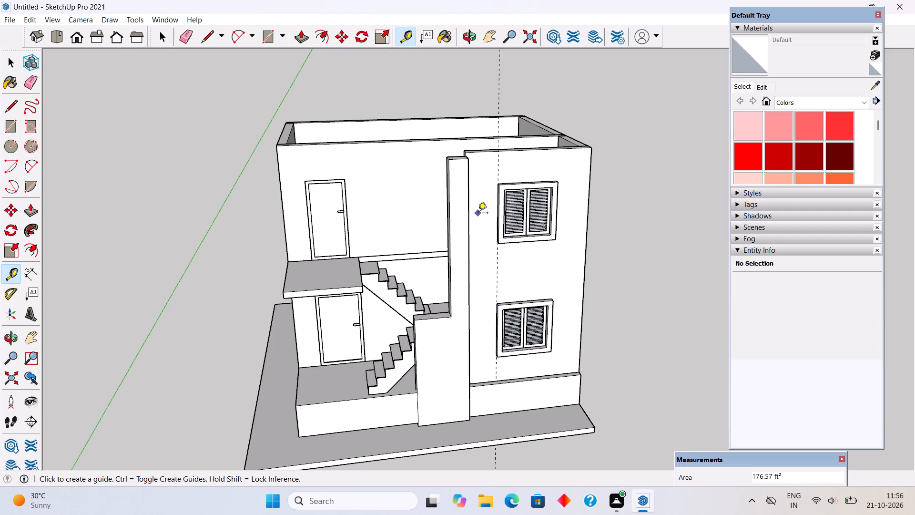
{"action": "scroll", "coordinate": [478, 217], "scroll_direction": "down", "scroll_amount": 2}
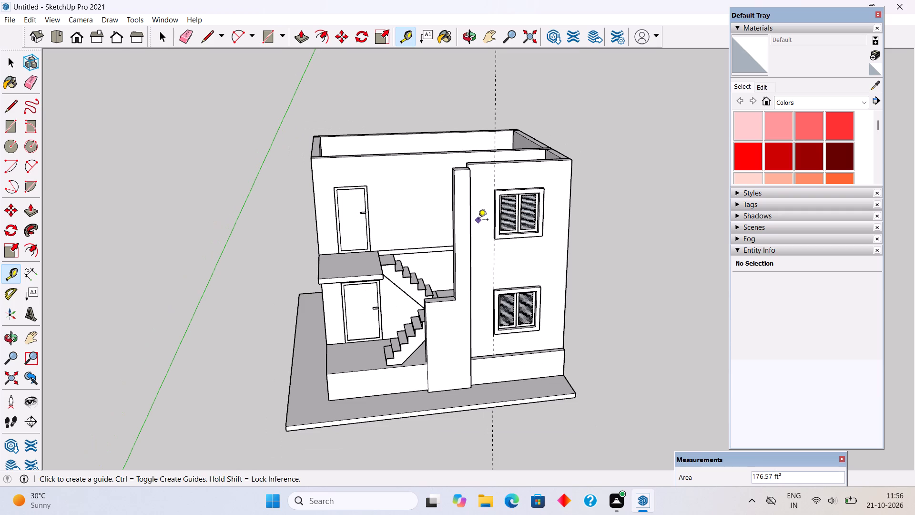
{"action": "middle_click_drag", "start_coordinate": [478, 220], "coordinate": [468, 197]}
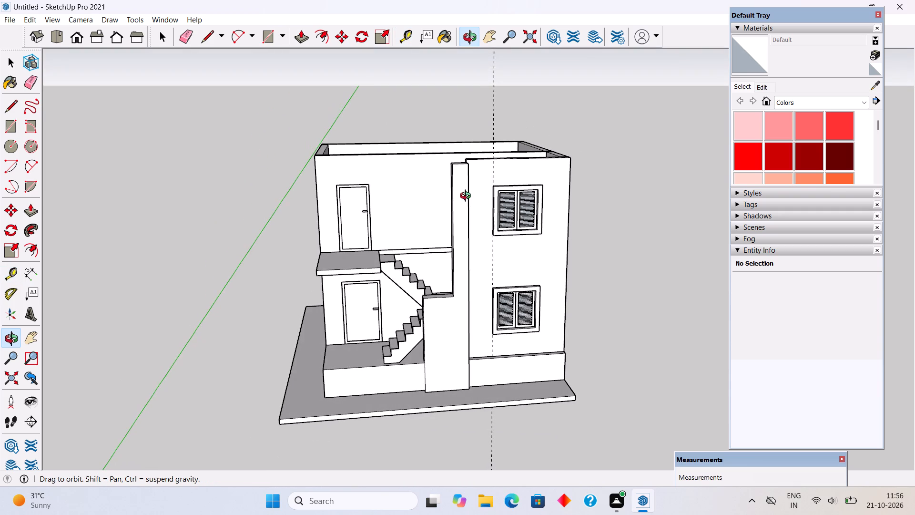
{"action": "middle_click_drag", "start_coordinate": [468, 197], "coordinate": [470, 202]}
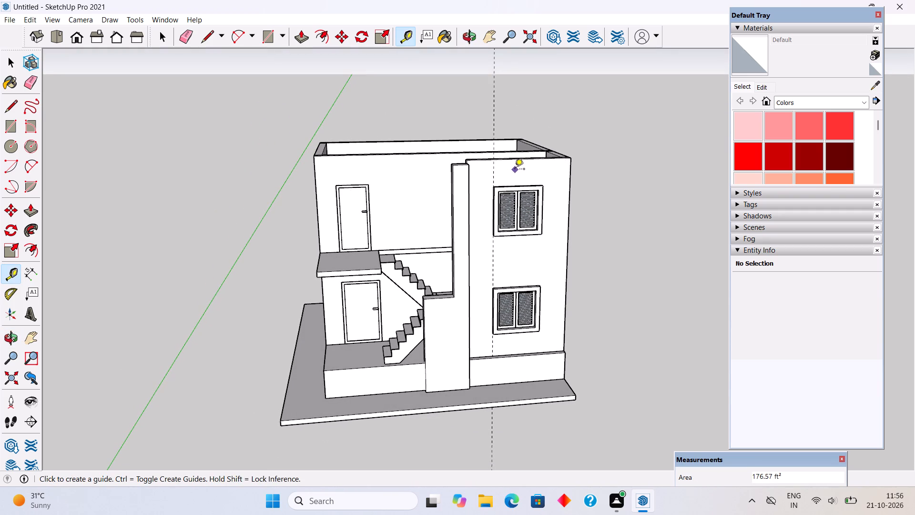
{"action": "scroll", "coordinate": [505, 182], "scroll_direction": "up", "scroll_amount": 5}
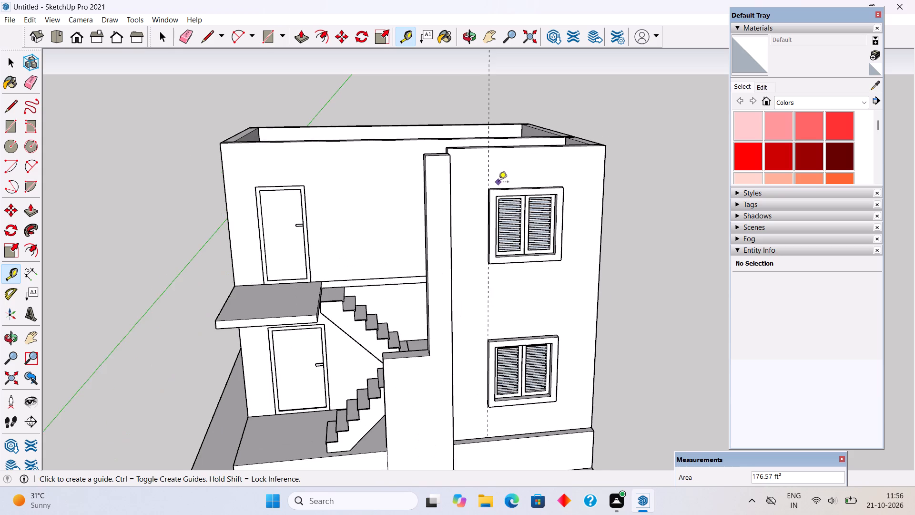
{"action": "scroll", "coordinate": [489, 183], "scroll_direction": "up", "scroll_amount": 4}
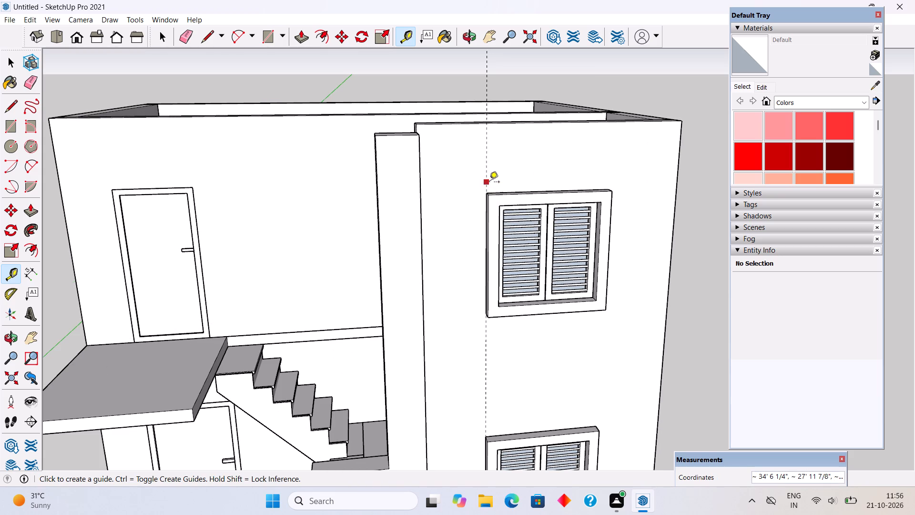
{"action": "scroll", "coordinate": [489, 183], "scroll_direction": "up", "scroll_amount": 6}
{"action": "scroll", "coordinate": [525, 197], "scroll_direction": "up", "scroll_amount": 1}
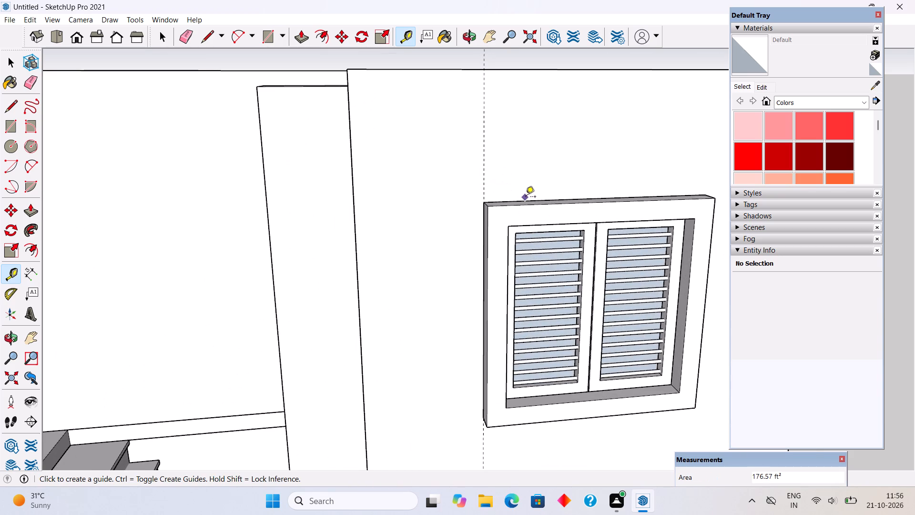
{"action": "left_click", "coordinate": [529, 198]}
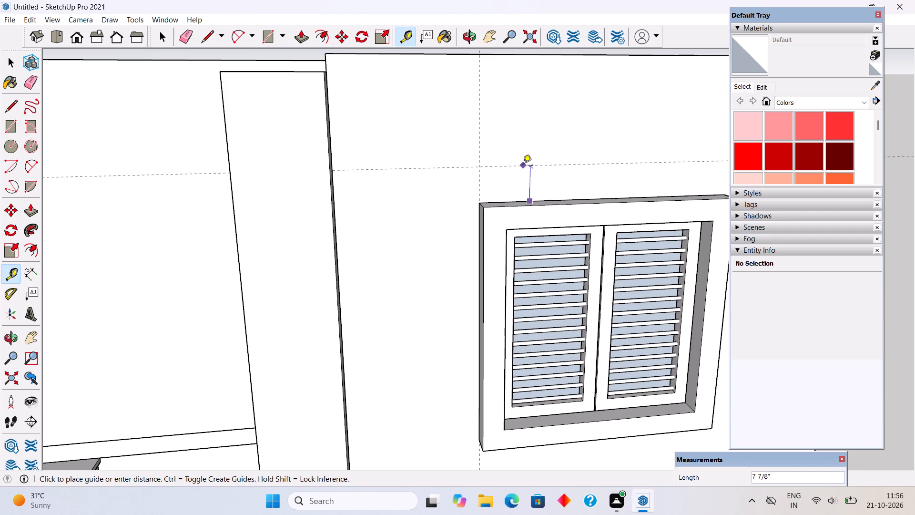
{"action": "type", "text": "1'"}
{"action": "key", "text": "Return"}
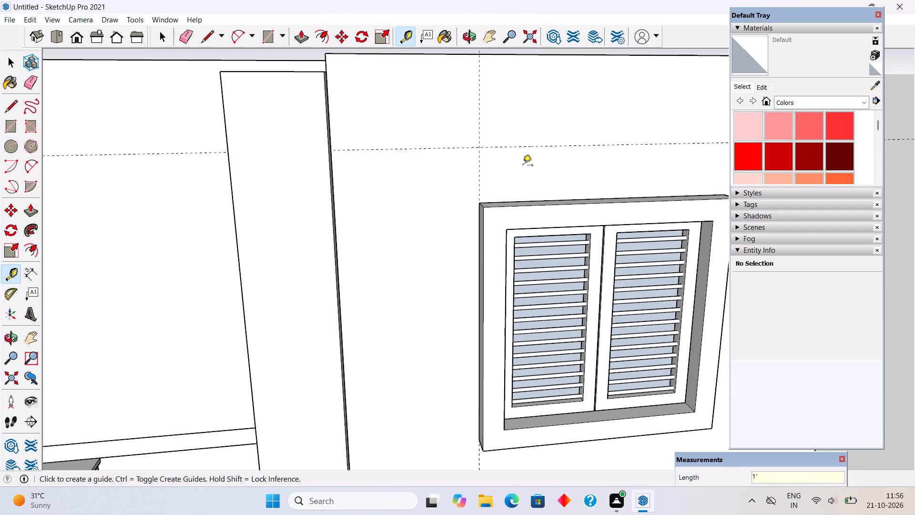
Draw a tall rectangle about 2' 7" by 18' 8 1/2" on the wall between the stair-side edge and the windows, from the horizontal guide to the plinth.
{"action": "key", "text": "r"}
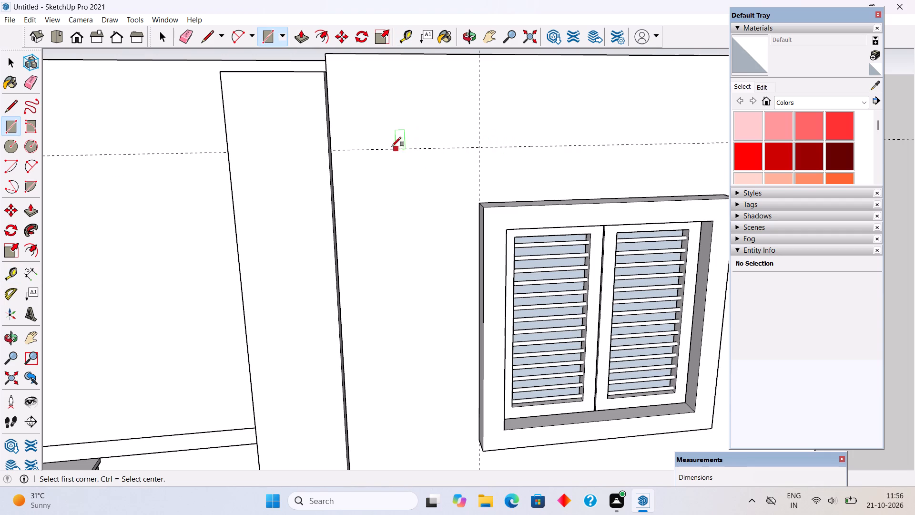
{"action": "middle_click_drag", "start_coordinate": [323, 124], "coordinate": [248, 90]}
{"action": "scroll", "coordinate": [327, 156], "scroll_direction": "up", "scroll_amount": 6}
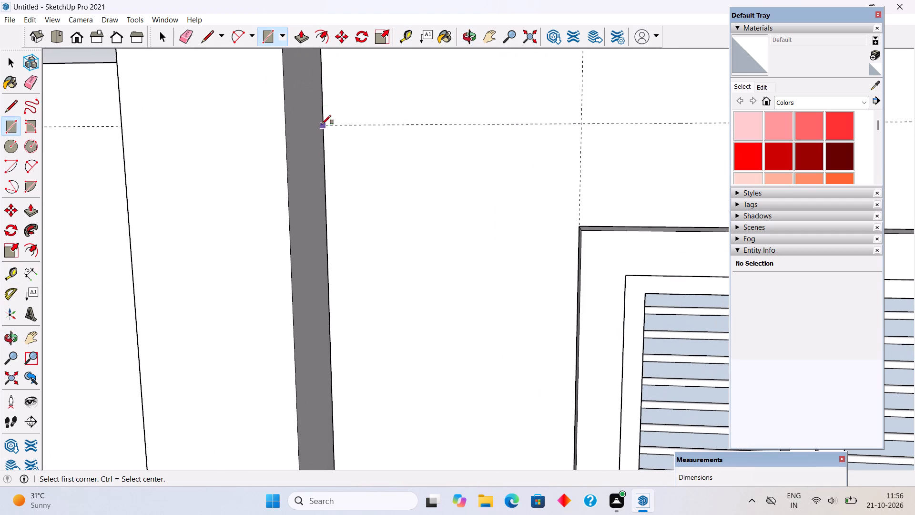
{"action": "left_click", "coordinate": [324, 122]}
{"action": "scroll", "coordinate": [387, 150], "scroll_direction": "down", "scroll_amount": 1}
{"action": "scroll", "coordinate": [392, 154], "scroll_direction": "up", "scroll_amount": 1}
{"action": "scroll", "coordinate": [394, 155], "scroll_direction": "down", "scroll_amount": 3}
{"action": "scroll", "coordinate": [442, 176], "scroll_direction": "down", "scroll_amount": 6}
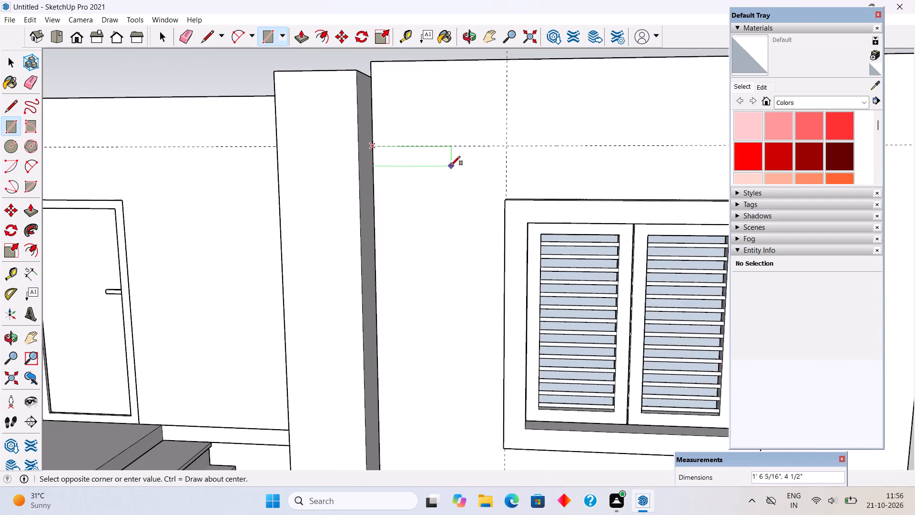
{"action": "scroll", "coordinate": [451, 165], "scroll_direction": "down", "scroll_amount": 9}
{"action": "scroll", "coordinate": [467, 212], "scroll_direction": "down", "scroll_amount": 4}
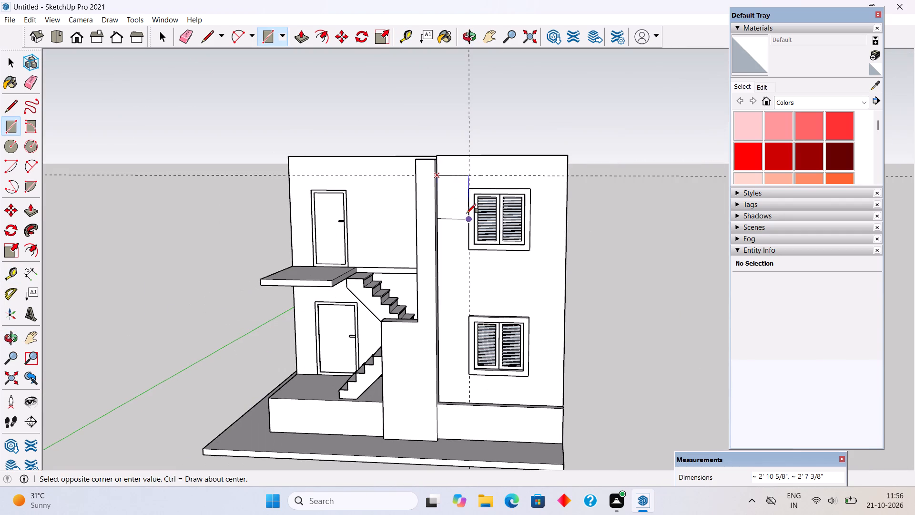
{"action": "scroll", "coordinate": [467, 213], "scroll_direction": "down", "scroll_amount": 5}
{"action": "scroll", "coordinate": [465, 328], "scroll_direction": "up", "scroll_amount": 11}
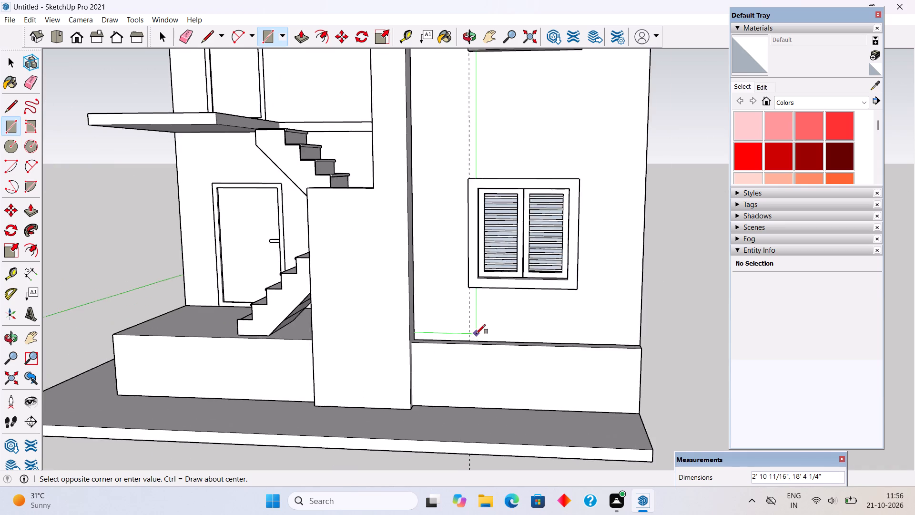
{"action": "scroll", "coordinate": [475, 336], "scroll_direction": "up", "scroll_amount": 10}
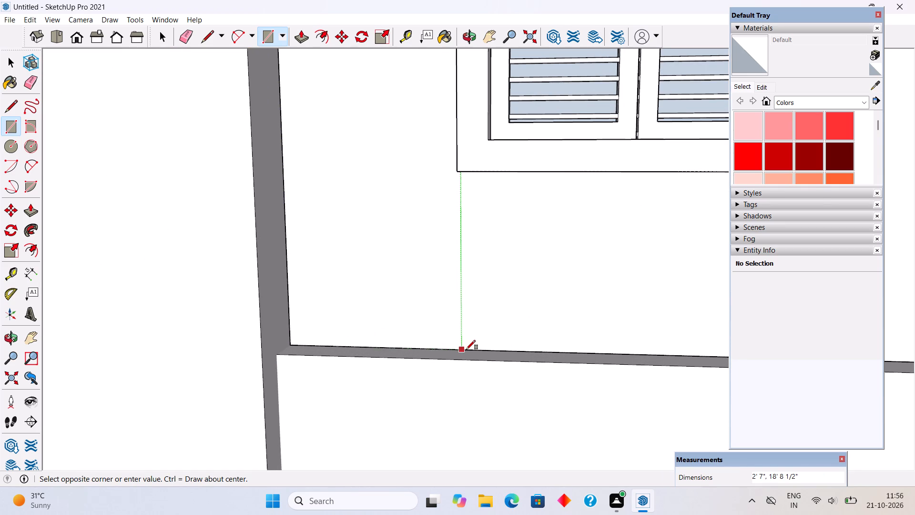
{"action": "left_click", "coordinate": [466, 350]}
Draw a 4' 10" by 2' 7" rectangle on the wall below the lower window, from the plinth to the frame's underside.
{"action": "middle_click_drag", "start_coordinate": [477, 284], "coordinate": [512, 236]}
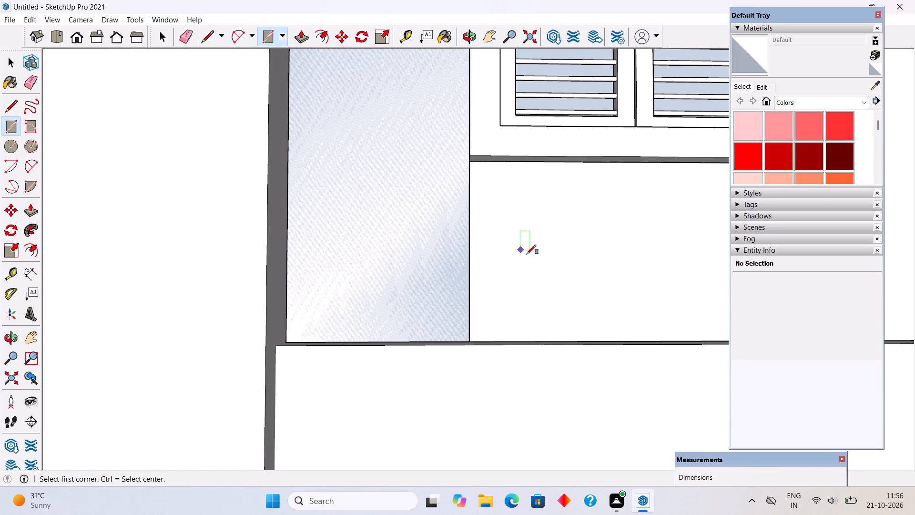
{"action": "scroll", "coordinate": [353, 215], "scroll_direction": "down", "scroll_amount": 4}
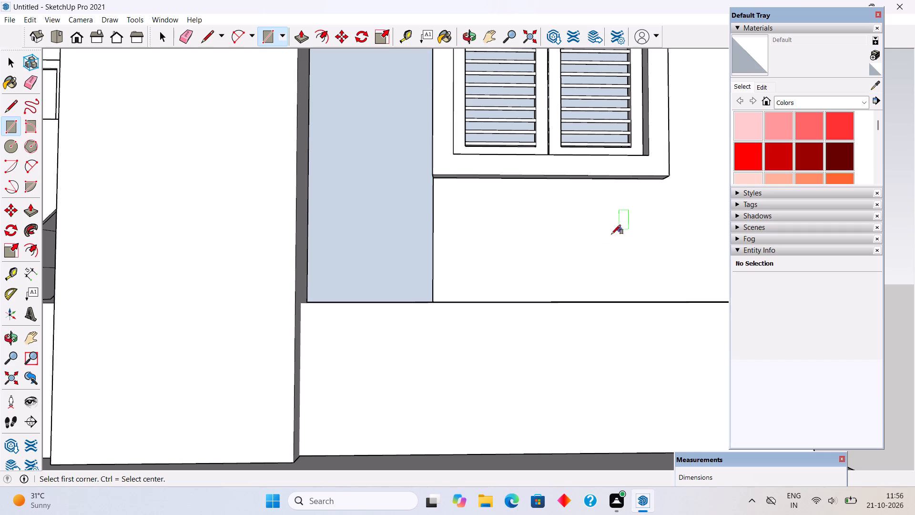
{"action": "scroll", "coordinate": [601, 245], "scroll_direction": "up", "scroll_amount": 4}
{"action": "middle_click_drag", "start_coordinate": [588, 246], "coordinate": [590, 303]}
{"action": "scroll", "coordinate": [383, 351], "scroll_direction": "up", "scroll_amount": 5}
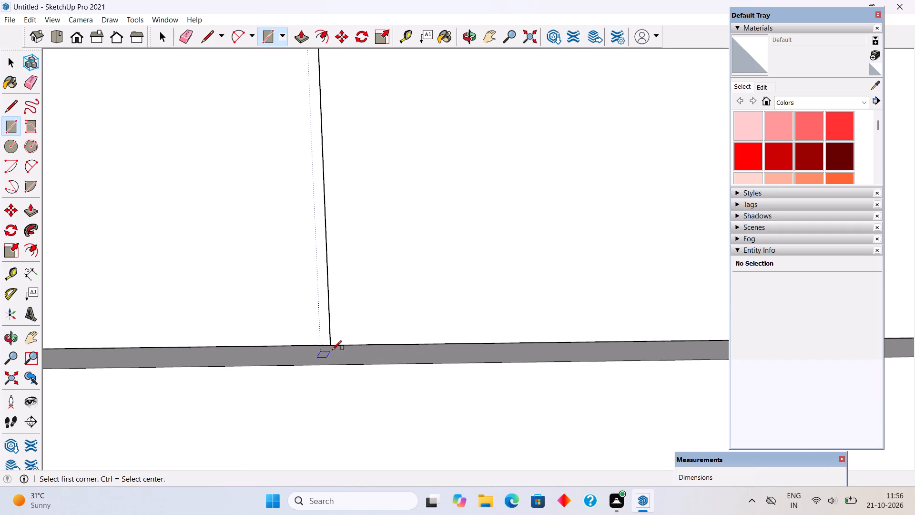
{"action": "left_click", "coordinate": [332, 340]}
{"action": "scroll", "coordinate": [343, 338], "scroll_direction": "down", "scroll_amount": 8}
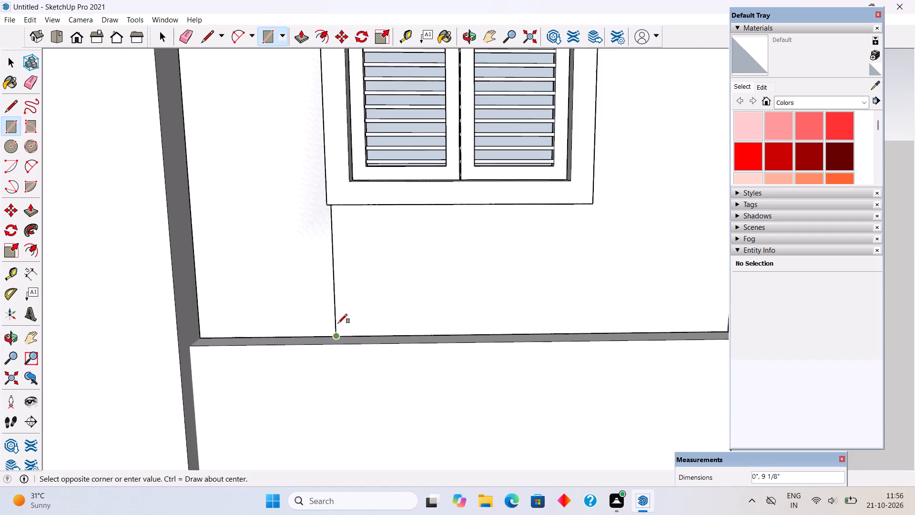
{"action": "scroll", "coordinate": [338, 323], "scroll_direction": "down", "scroll_amount": 5}
{"action": "middle_click_drag", "start_coordinate": [472, 288], "coordinate": [498, 185]}
{"action": "scroll", "coordinate": [518, 232], "scroll_direction": "up", "scroll_amount": 4}
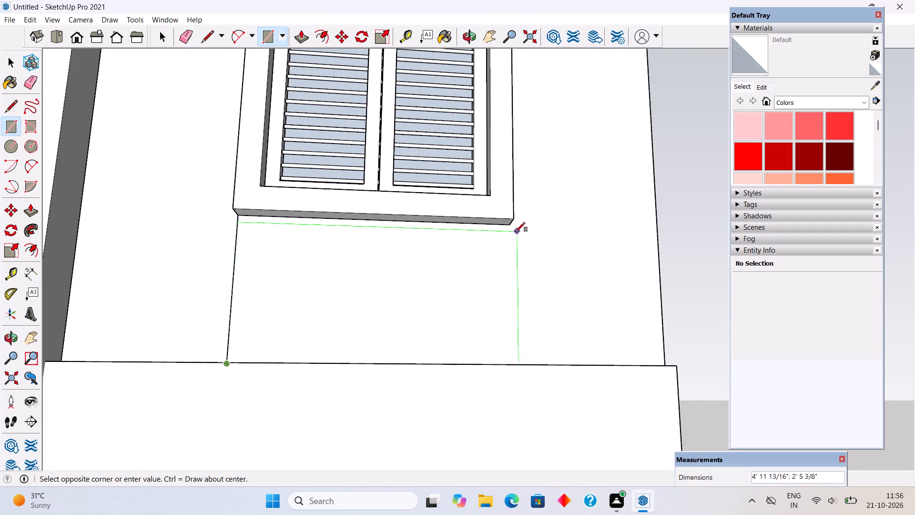
{"action": "left_click", "coordinate": [512, 226]}
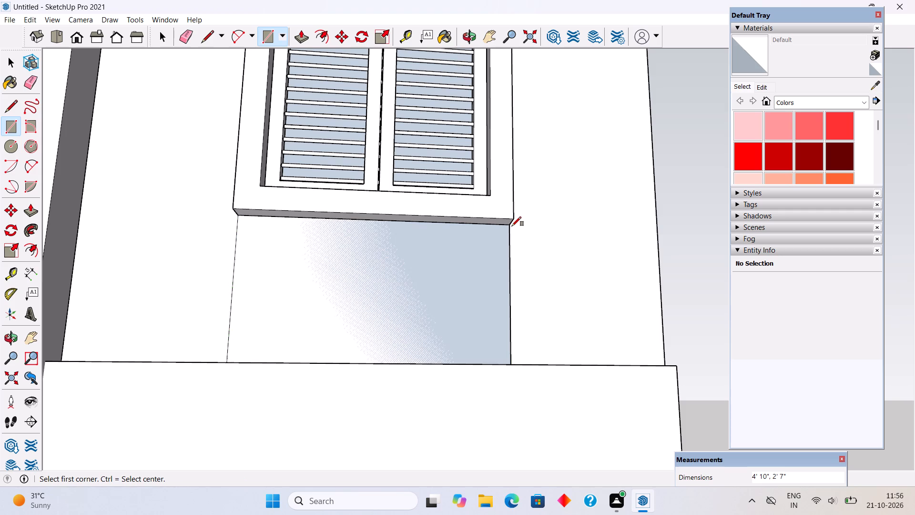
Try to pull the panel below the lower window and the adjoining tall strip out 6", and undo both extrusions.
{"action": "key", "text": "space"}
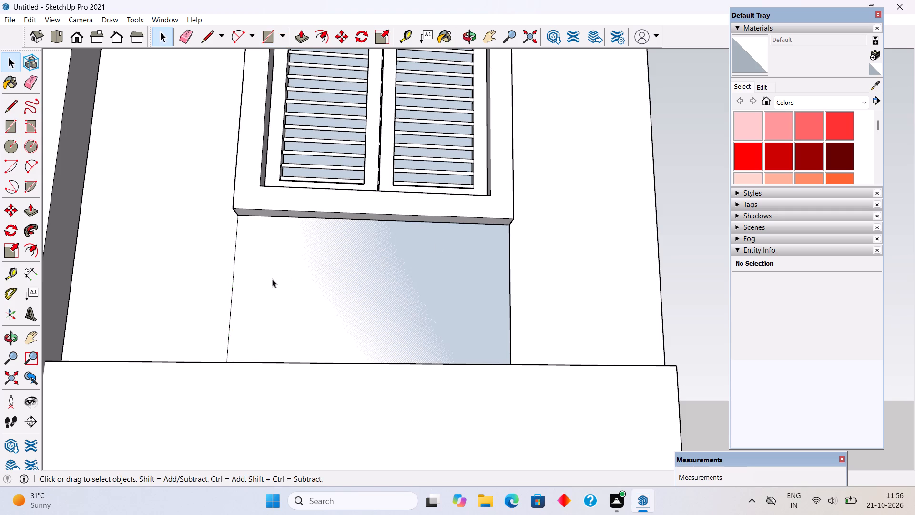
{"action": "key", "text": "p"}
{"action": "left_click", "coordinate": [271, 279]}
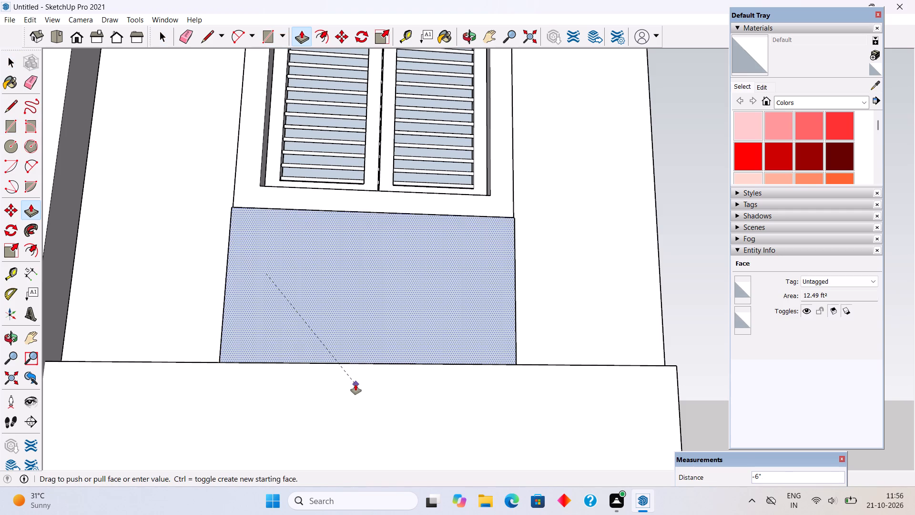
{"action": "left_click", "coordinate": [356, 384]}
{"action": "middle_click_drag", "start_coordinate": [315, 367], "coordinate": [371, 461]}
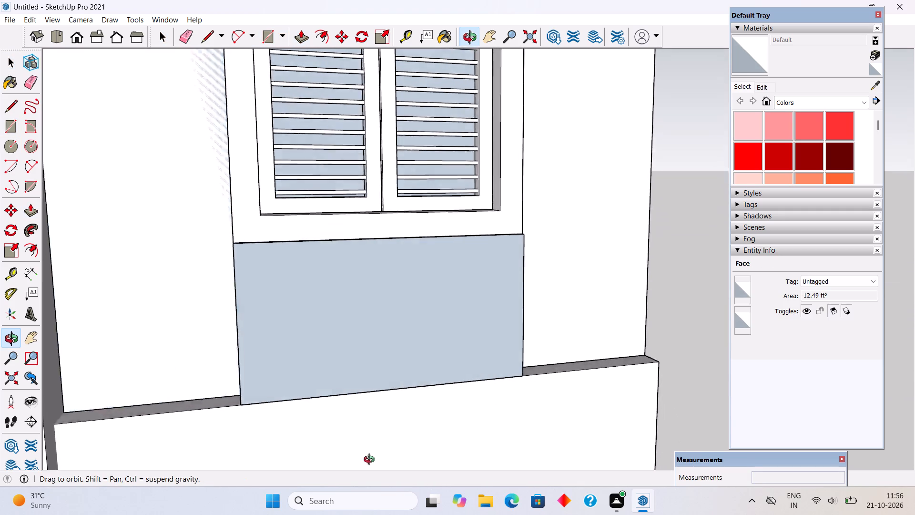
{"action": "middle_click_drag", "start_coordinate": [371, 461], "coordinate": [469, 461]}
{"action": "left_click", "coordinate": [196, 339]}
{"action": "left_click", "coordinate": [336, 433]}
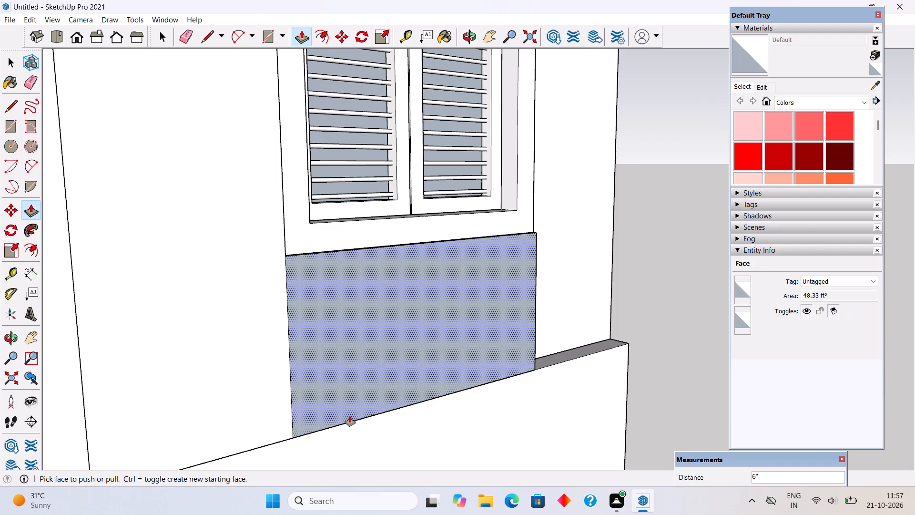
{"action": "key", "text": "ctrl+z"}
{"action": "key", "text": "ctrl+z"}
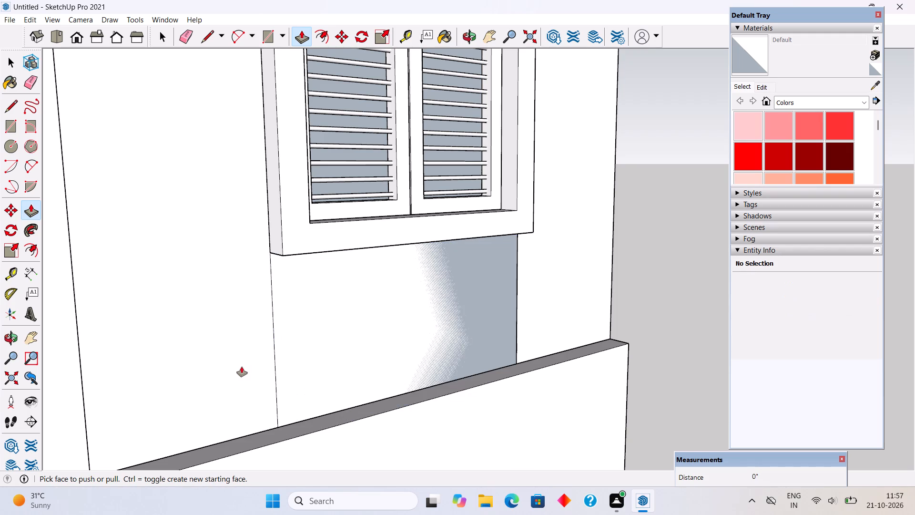
Extrude the tall strip and the panel below the lower window outward 6", out to the plinth's front face.
{"action": "left_click", "coordinate": [242, 367]}
{"action": "middle_click_drag", "start_coordinate": [344, 410], "coordinate": [168, 365]}
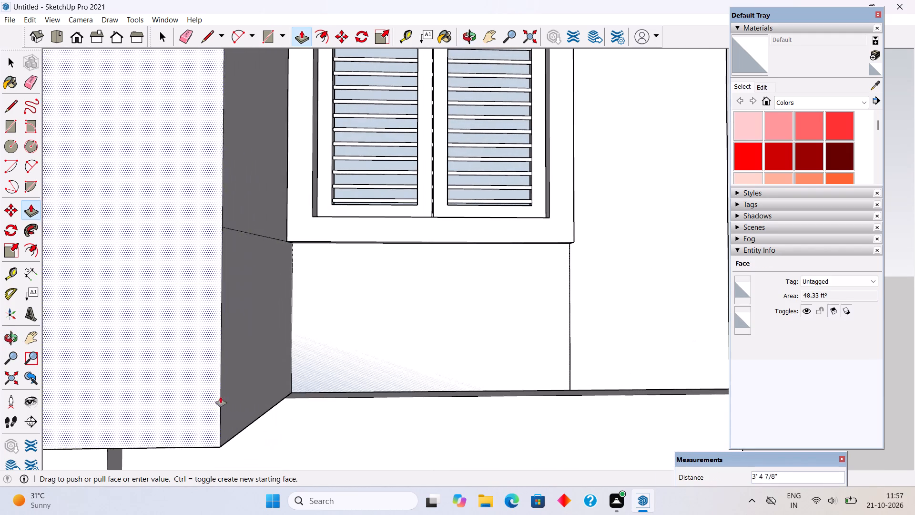
{"action": "left_click", "coordinate": [376, 448]}
{"action": "left_click", "coordinate": [396, 338]}
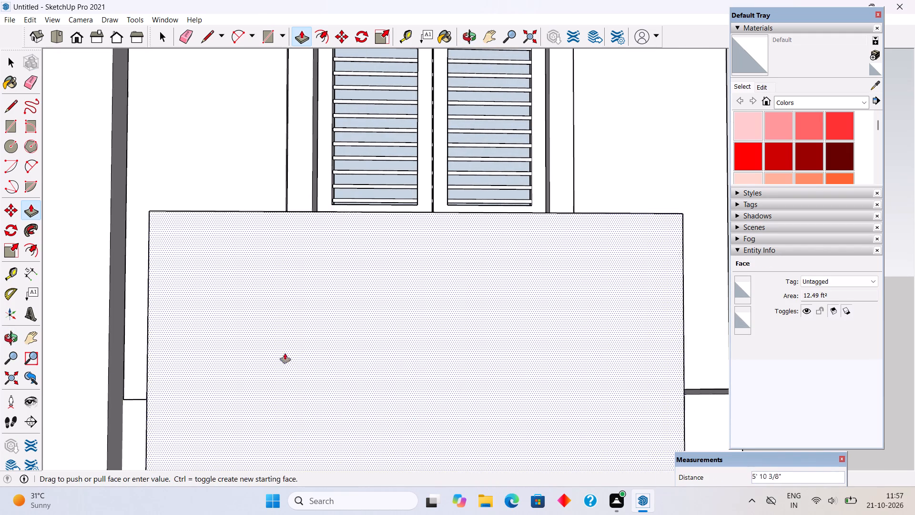
{"action": "scroll", "coordinate": [427, 367], "scroll_direction": "down", "scroll_amount": 5}
{"action": "scroll", "coordinate": [594, 452], "scroll_direction": "down", "scroll_amount": 8}
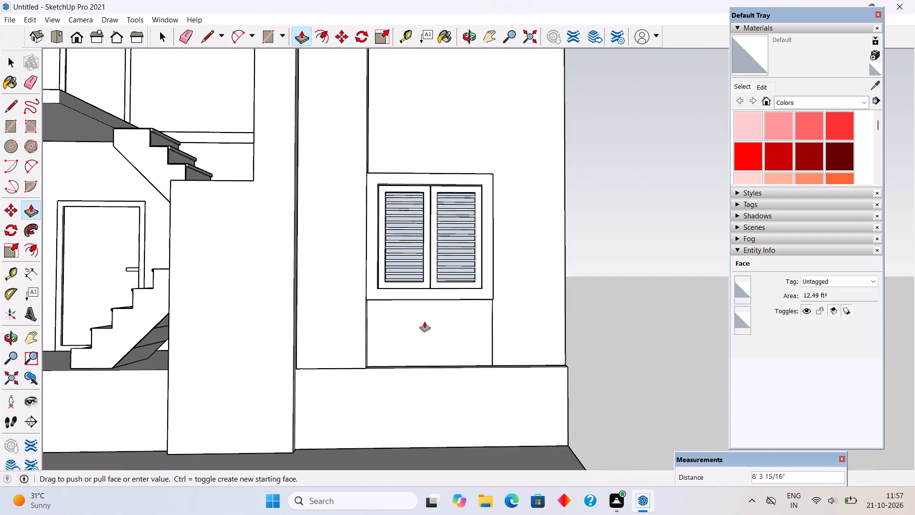
{"action": "middle_click_drag", "start_coordinate": [530, 355], "coordinate": [332, 286]}
{"action": "scroll", "coordinate": [332, 286], "scroll_direction": "down", "scroll_amount": 3}
{"action": "scroll", "coordinate": [580, 392], "scroll_direction": "down", "scroll_amount": 5}
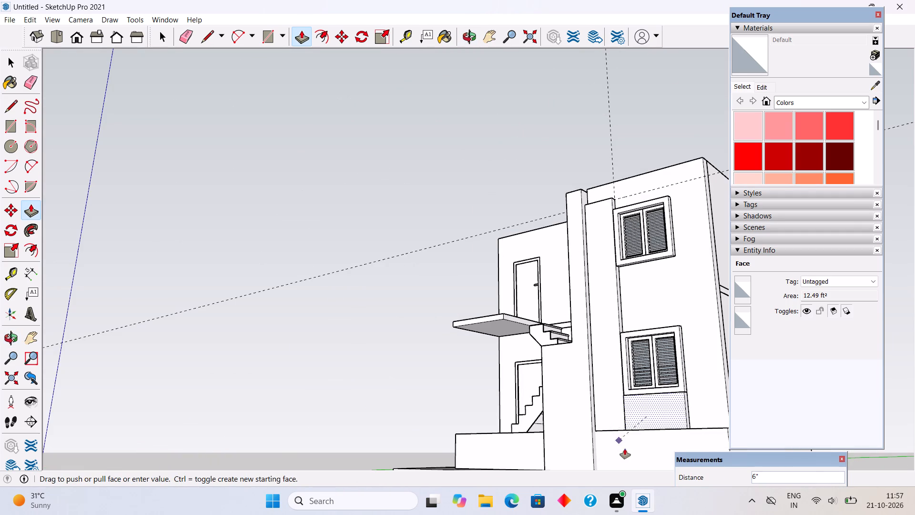
{"action": "left_click", "coordinate": [630, 452]}
{"action": "key", "text": "space"}
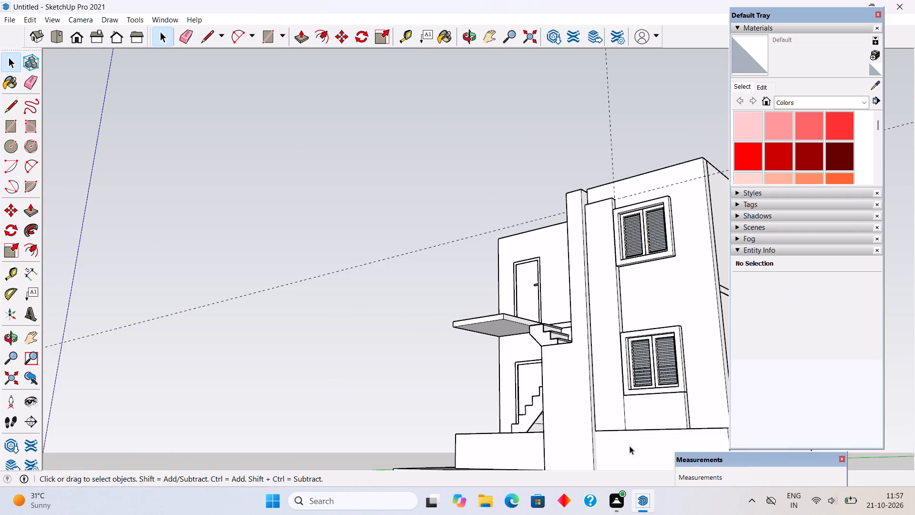
Select all connected geometry of the extruded strip and lower panel and make it a group.
{"action": "middle_click_drag", "start_coordinate": [577, 391], "coordinate": [702, 419]}
{"action": "scroll", "coordinate": [629, 414], "scroll_direction": "up", "scroll_amount": 6}
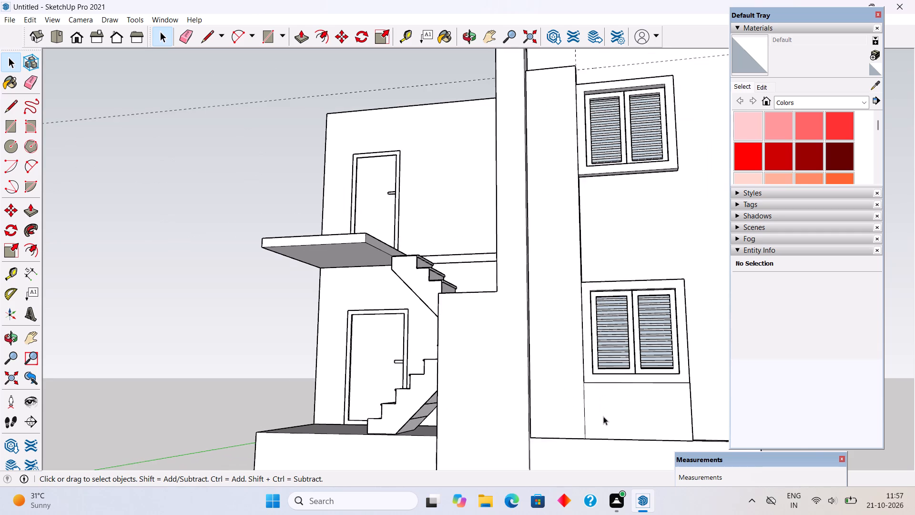
{"action": "scroll", "coordinate": [603, 416], "scroll_direction": "up", "scroll_amount": 3}
{"action": "triple_click", "coordinate": [603, 416]}
{"action": "left_click", "coordinate": [603, 416]}
{"action": "right_click", "coordinate": [603, 416]}
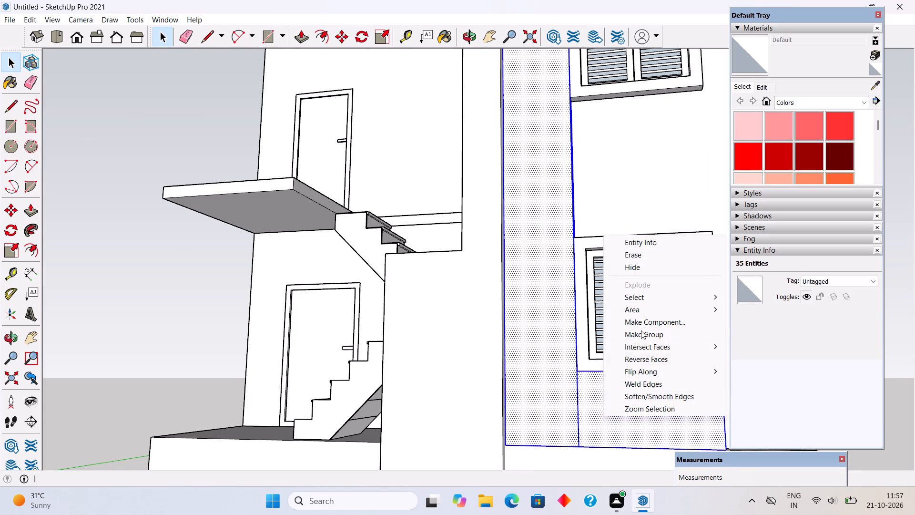
{"action": "left_click", "coordinate": [659, 335]}
Inside the new group, delete the vertical edge dividing the tall strip from the panel below the lower window.
{"action": "triple_click", "coordinate": [635, 415]}
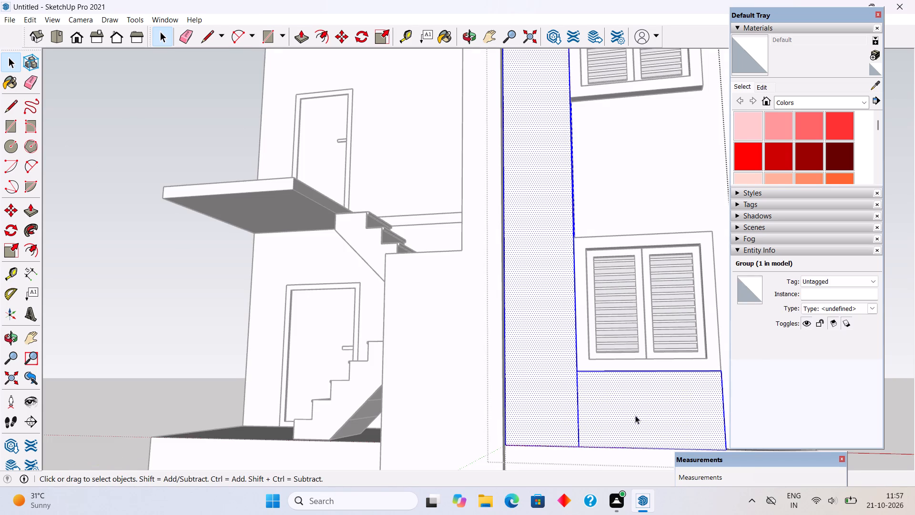
{"action": "scroll", "coordinate": [553, 439], "scroll_direction": "up", "scroll_amount": 7}
{"action": "left_click", "coordinate": [602, 425]}
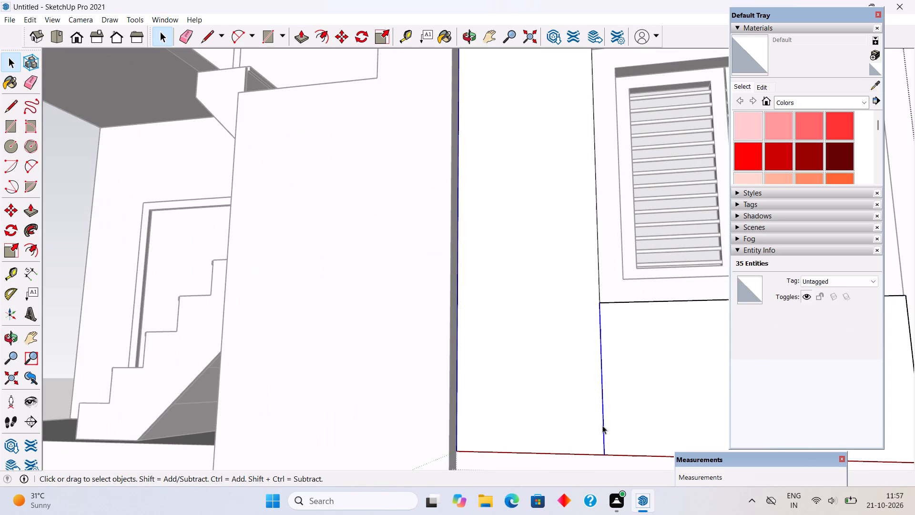
{"action": "key", "text": "Delete"}
{"action": "scroll", "coordinate": [508, 372], "scroll_direction": "down", "scroll_amount": 11}
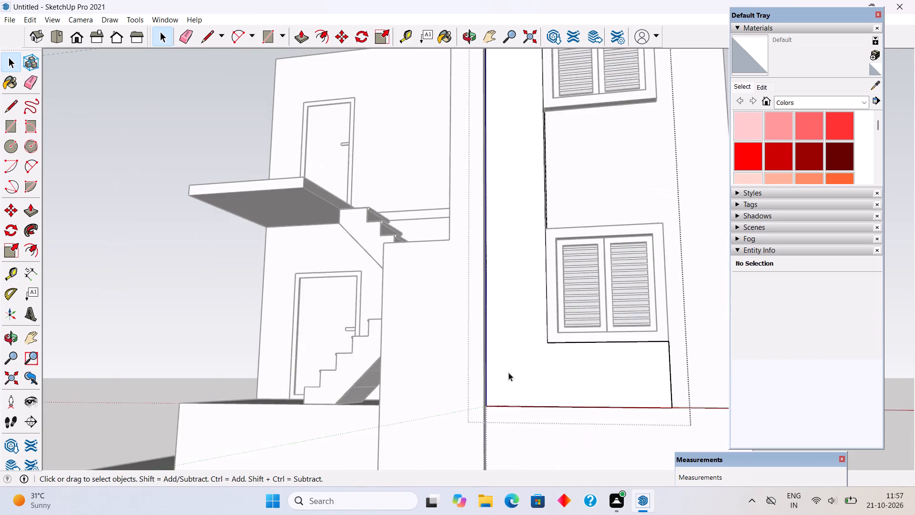
{"action": "scroll", "coordinate": [508, 372], "scroll_direction": "down", "scroll_amount": 4}
{"action": "middle_click_drag", "start_coordinate": [533, 421], "coordinate": [634, 464]}
{"action": "scroll", "coordinate": [634, 463], "scroll_direction": "up", "scroll_amount": 1}
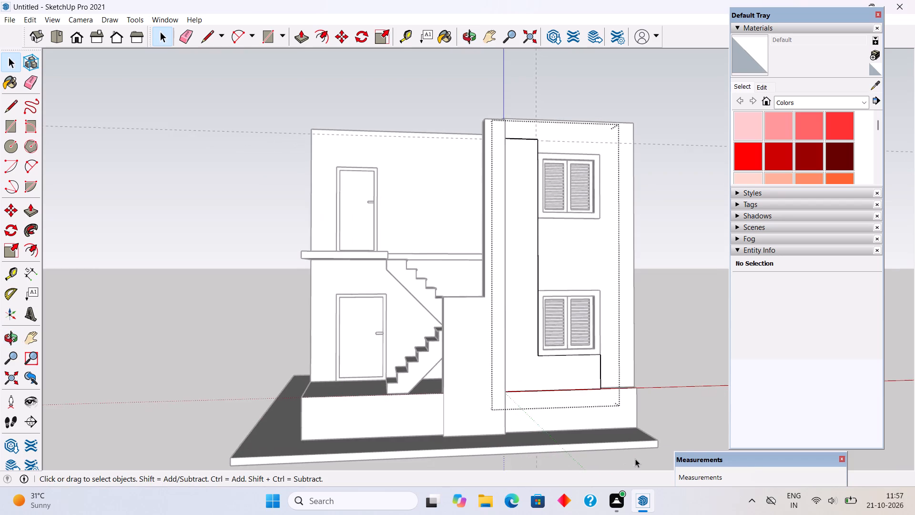
{"action": "scroll", "coordinate": [635, 459], "scroll_direction": "up", "scroll_amount": 3}
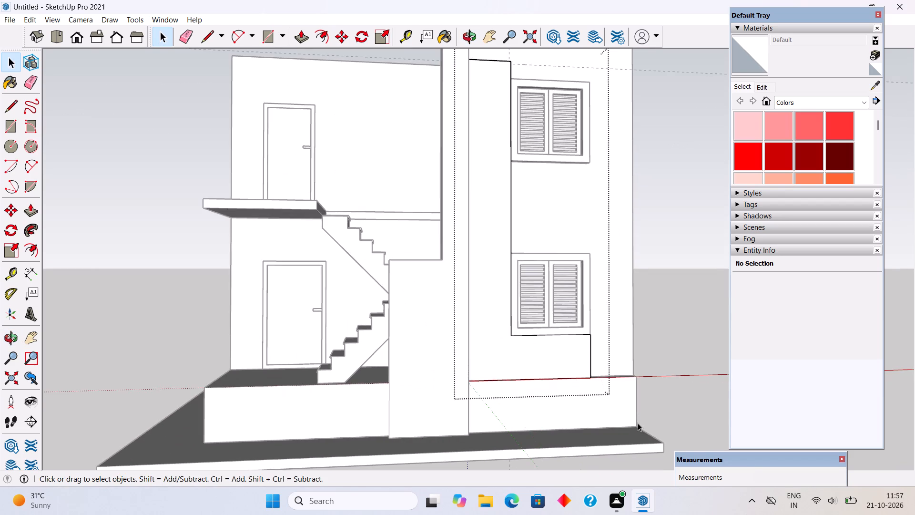
{"action": "scroll", "coordinate": [613, 413], "scroll_direction": "down", "scroll_amount": 2}
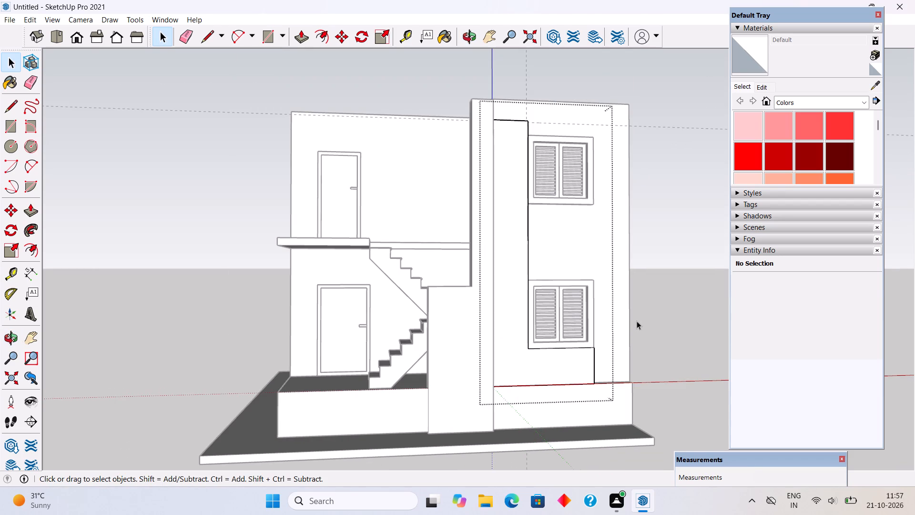
{"action": "scroll", "coordinate": [561, 308], "scroll_direction": "up", "scroll_amount": 5}
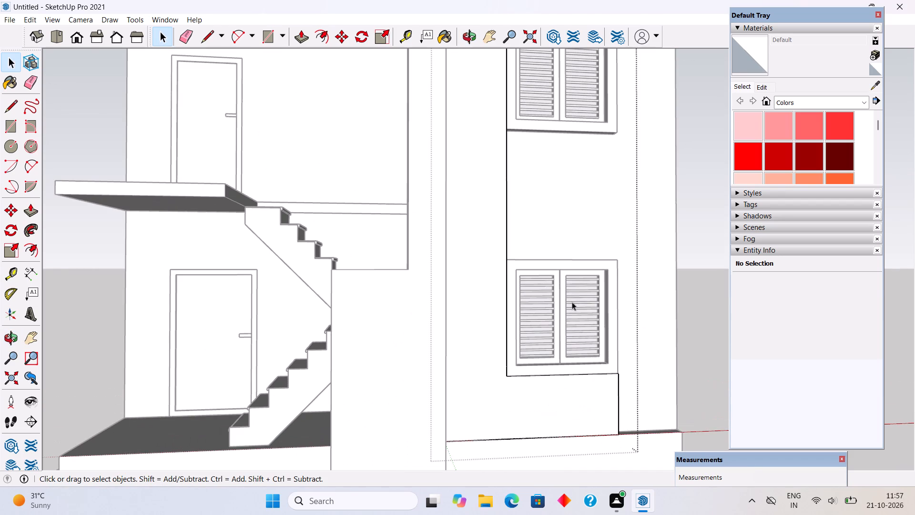
{"action": "left_click", "coordinate": [682, 284]}
Inside the lower window's group, pull the outer frame's front face outward by 2".
{"action": "scroll", "coordinate": [586, 274], "scroll_direction": "up", "scroll_amount": 4}
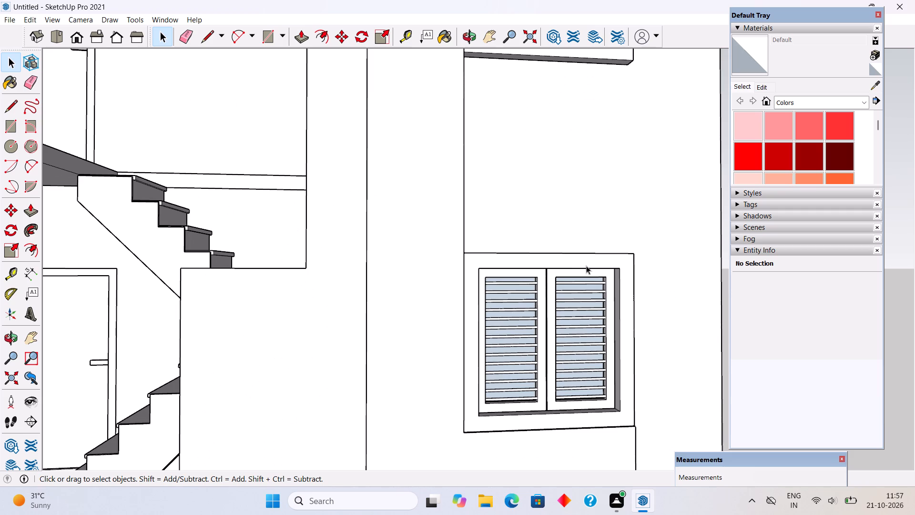
{"action": "triple_click", "coordinate": [586, 266]}
{"action": "key", "text": "p"}
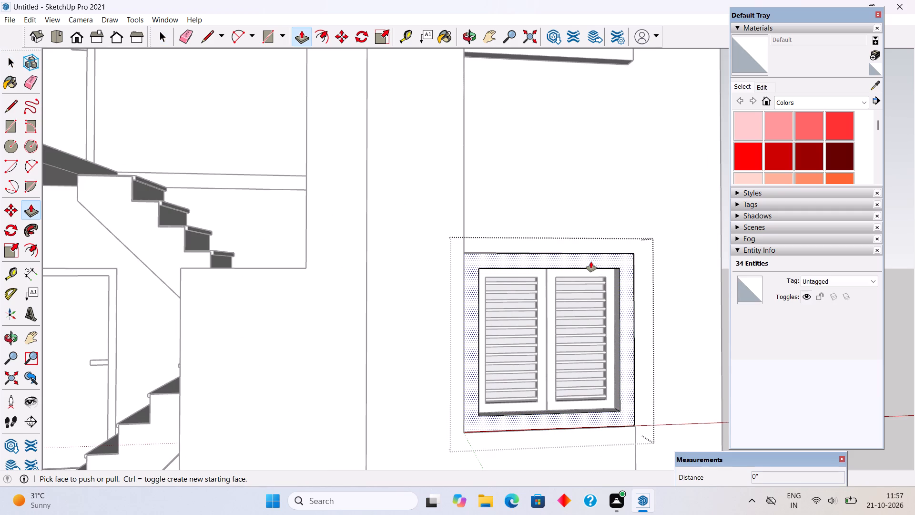
{"action": "left_click", "coordinate": [591, 262]}
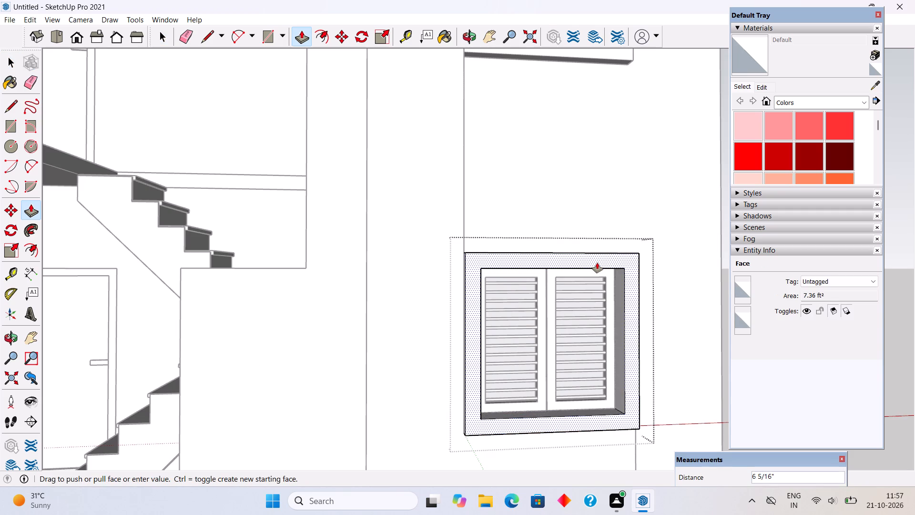
{"action": "type", "text": "2\""}
{"action": "key", "text": "Return"}
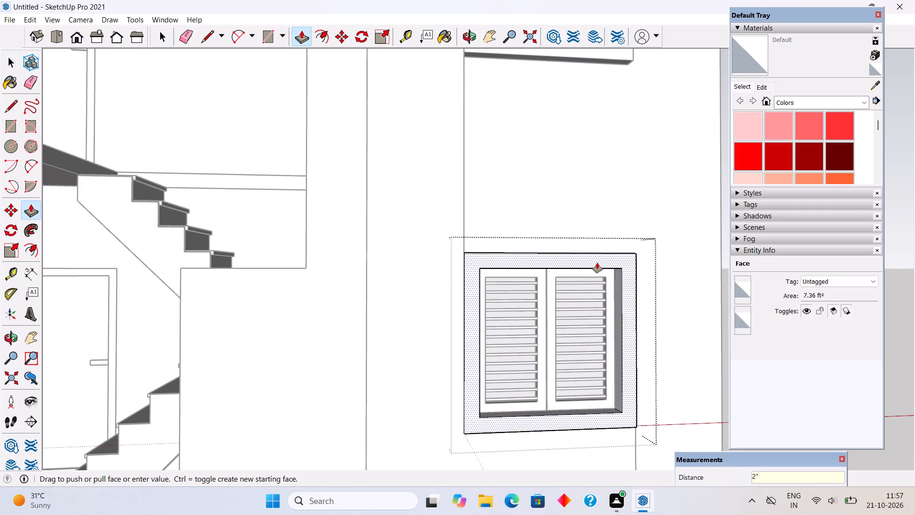
{"action": "middle_click_drag", "start_coordinate": [534, 357], "coordinate": [619, 278]}
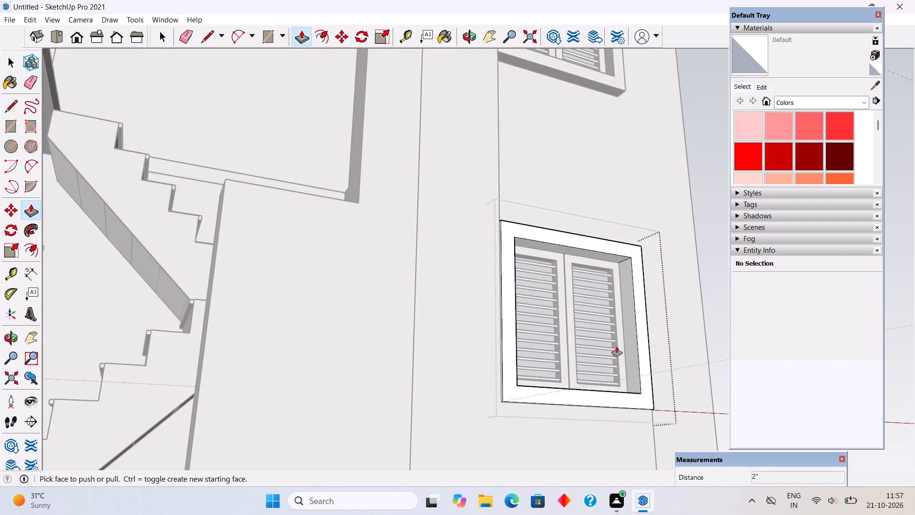
{"action": "scroll", "coordinate": [537, 390], "scroll_direction": "up", "scroll_amount": 4}
{"action": "scroll", "coordinate": [516, 422], "scroll_direction": "up", "scroll_amount": 5}
{"action": "middle_click_drag", "start_coordinate": [447, 414], "coordinate": [533, 428]}
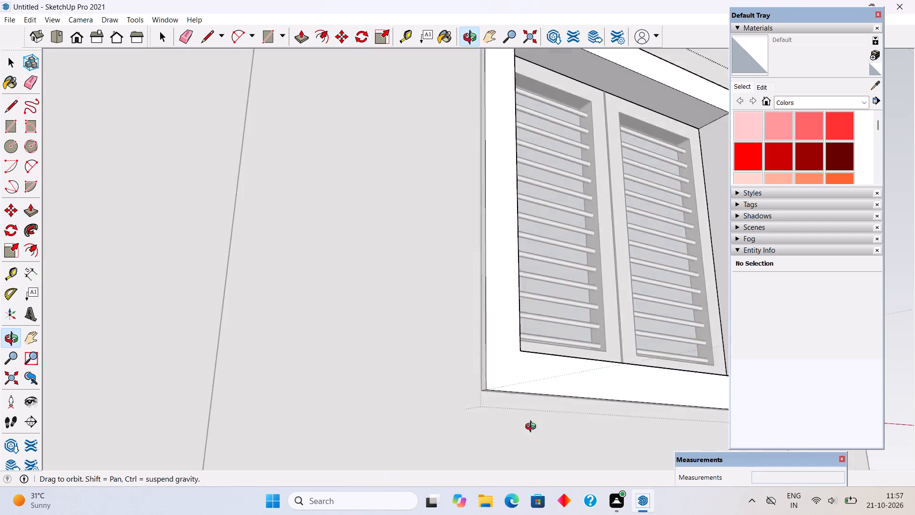
{"action": "middle_click_drag", "start_coordinate": [533, 428], "coordinate": [427, 433]}
{"action": "scroll", "coordinate": [427, 433], "scroll_direction": "down", "scroll_amount": 14}
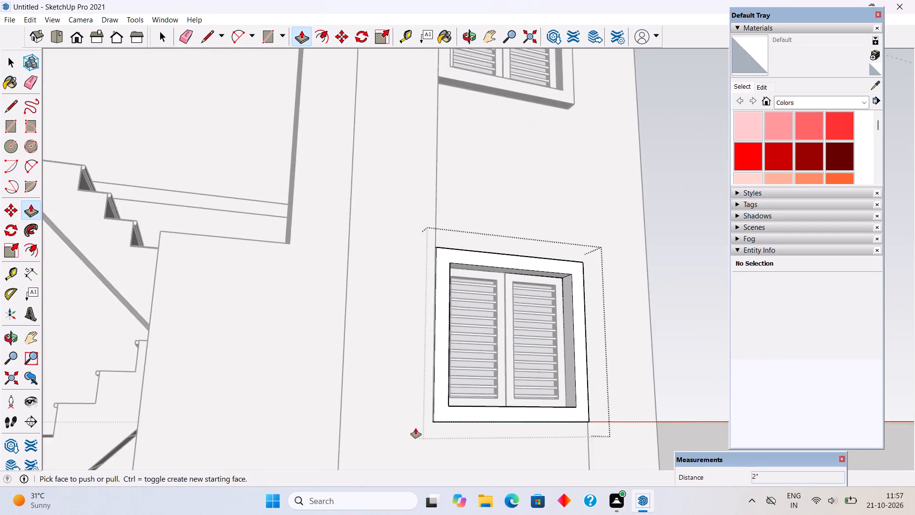
{"action": "scroll", "coordinate": [416, 428], "scroll_direction": "down", "scroll_amount": 5}
{"action": "key", "text": "space"}
Inside the upper window's group, pull the outer frame's front face outward by 2".
{"action": "scroll", "coordinate": [485, 225], "scroll_direction": "up", "scroll_amount": 4}
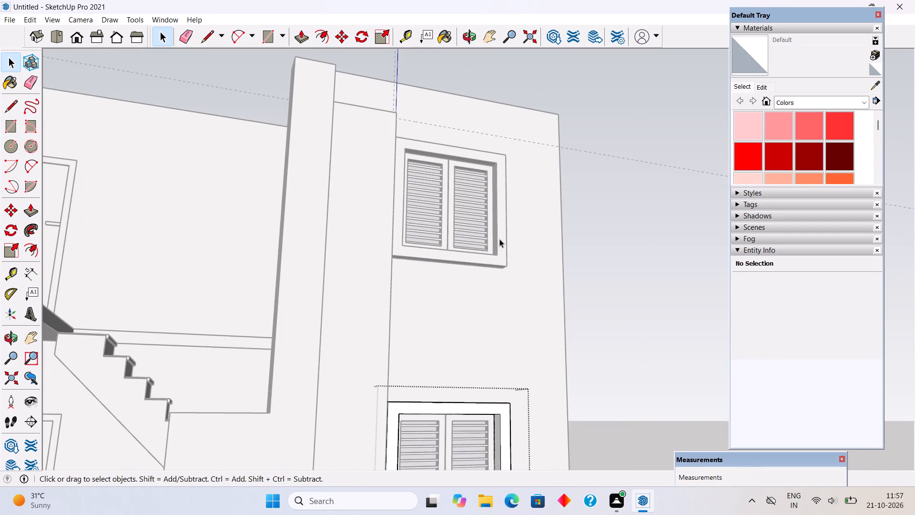
{"action": "left_click", "coordinate": [507, 243]}
{"action": "triple_click", "coordinate": [504, 246]}
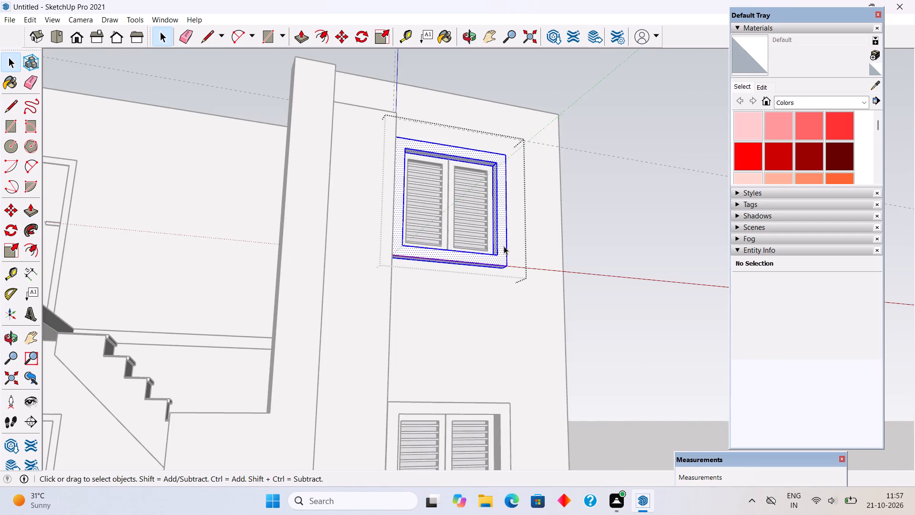
{"action": "scroll", "coordinate": [504, 246], "scroll_direction": "up", "scroll_amount": 7}
{"action": "key", "text": "p"}
{"action": "left_click", "coordinate": [500, 252]}
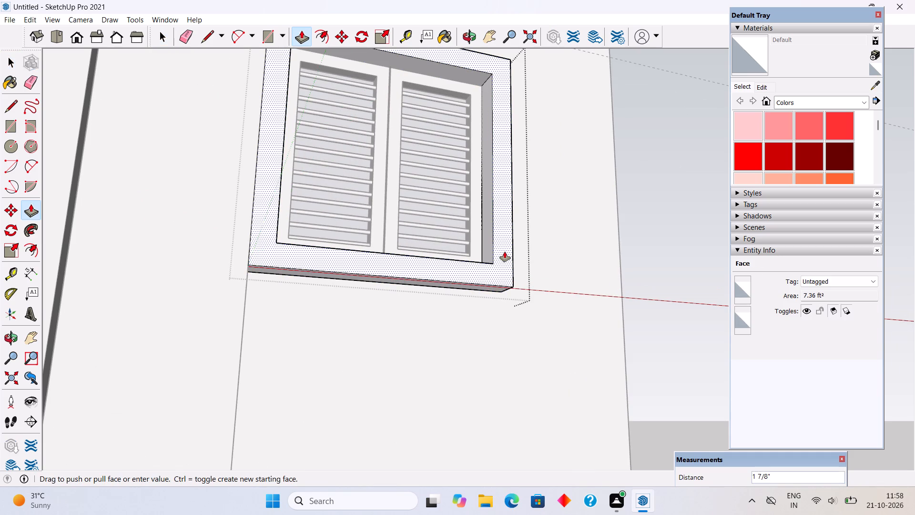
{"action": "type", "text": "2\""}
{"action": "key", "text": "Return"}
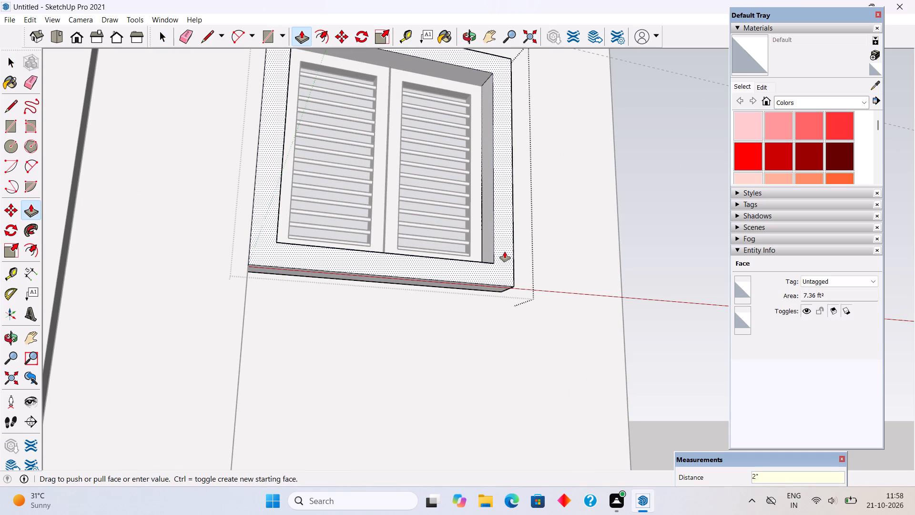
{"action": "key", "text": "space"}
{"action": "scroll", "coordinate": [505, 252], "scroll_direction": "down", "scroll_amount": 8}
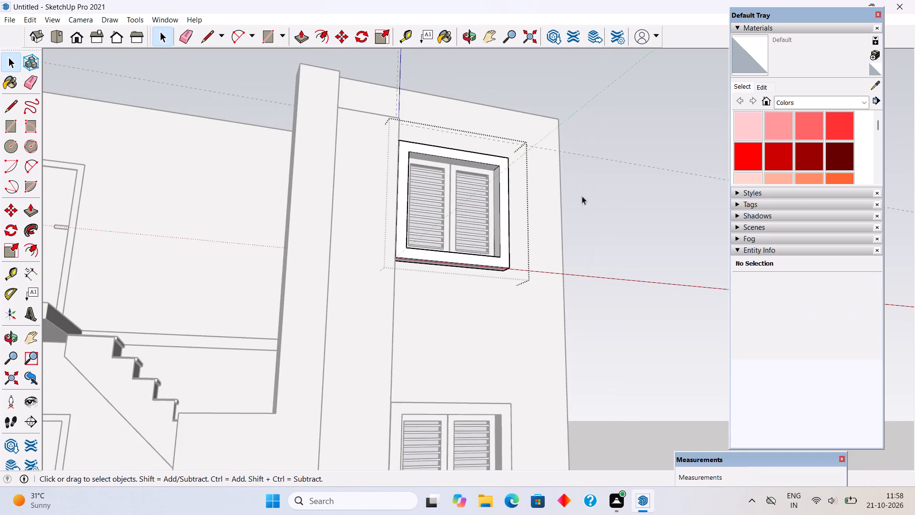
{"action": "left_click", "coordinate": [586, 189]}
Isolate the L-shaped wall panel group by inverting its selection and hiding everything else in the model.
{"action": "middle_click_drag", "start_coordinate": [454, 182], "coordinate": [368, 349]}
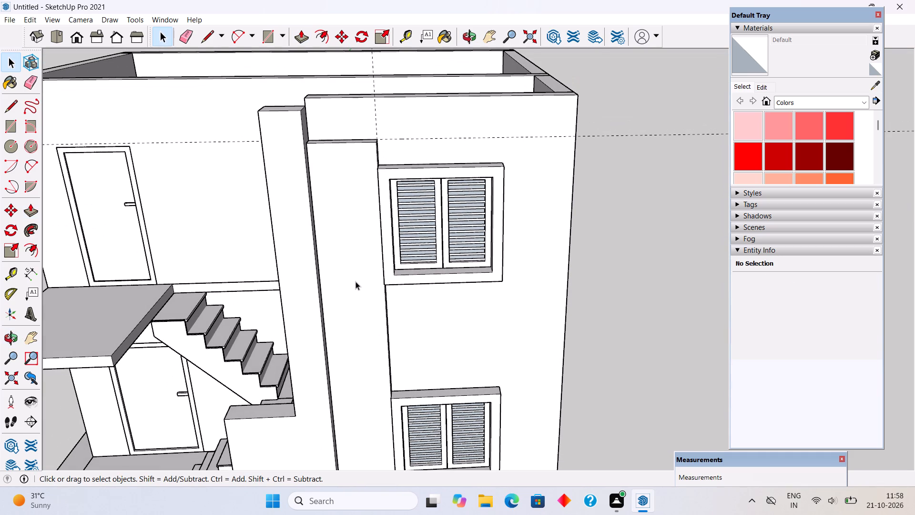
{"action": "left_click", "coordinate": [356, 281]}
{"action": "right_click", "coordinate": [356, 281]}
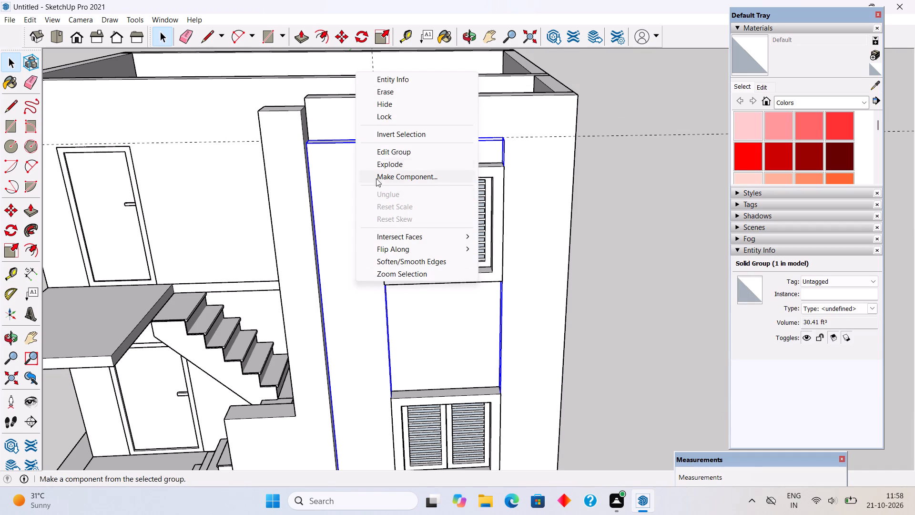
{"action": "left_click", "coordinate": [388, 131]}
{"action": "right_click", "coordinate": [388, 131]}
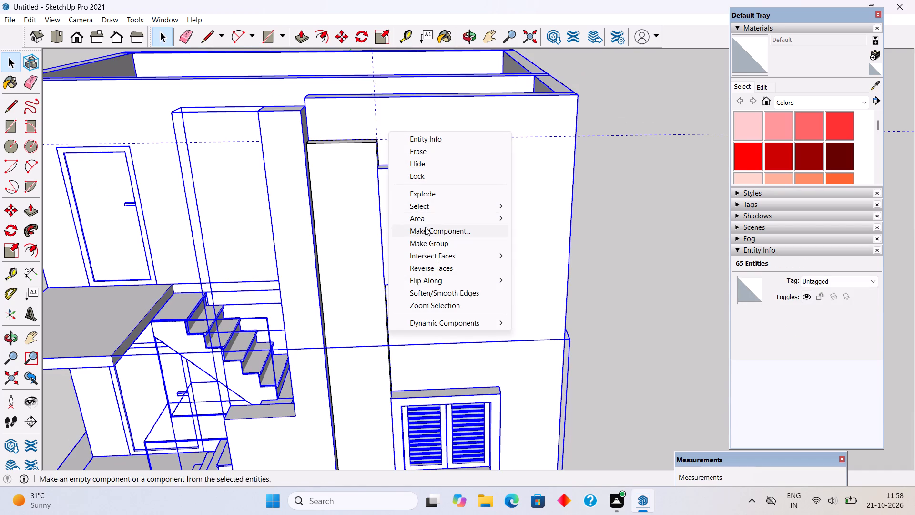
{"action": "left_click", "coordinate": [437, 169]}
Examine the isolated L-shaped wall panel's front face and edges.
{"action": "middle_click_drag", "start_coordinate": [430, 236], "coordinate": [427, 201]}
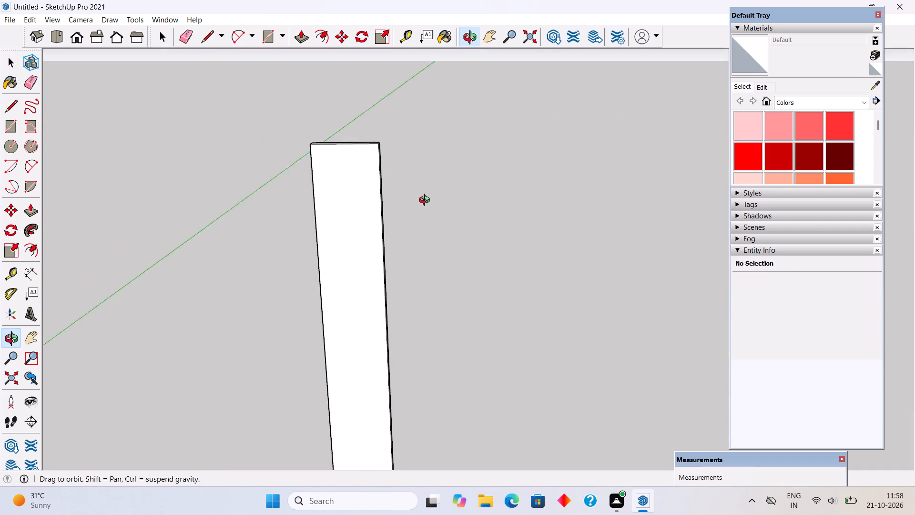
{"action": "middle_click_drag", "start_coordinate": [427, 201], "coordinate": [427, 182]}
{"action": "scroll", "coordinate": [427, 182], "scroll_direction": "down", "scroll_amount": 8}
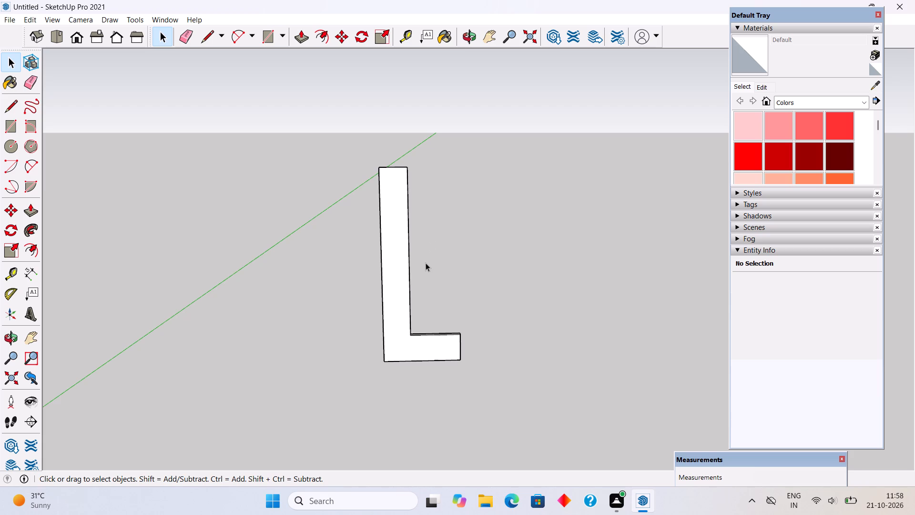
{"action": "scroll", "coordinate": [404, 265], "scroll_direction": "up", "scroll_amount": 1}
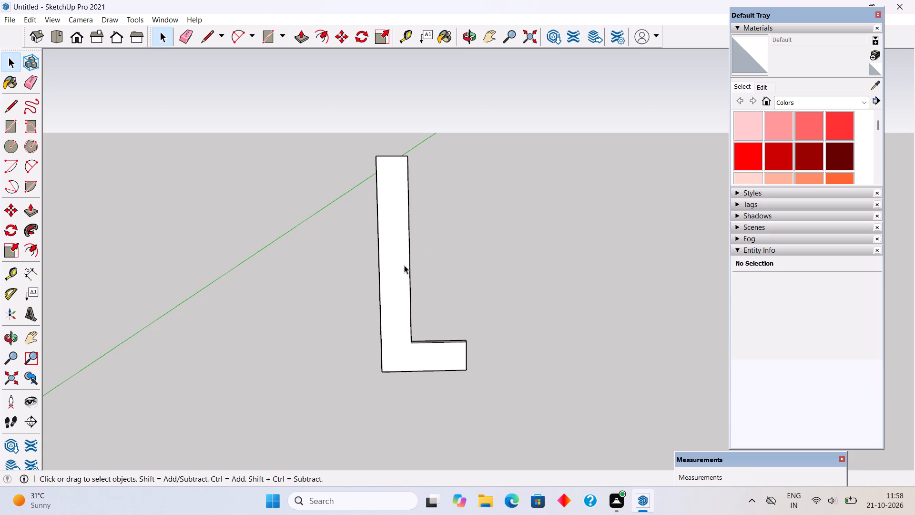
{"action": "scroll", "coordinate": [404, 265], "scroll_direction": "up", "scroll_amount": 3}
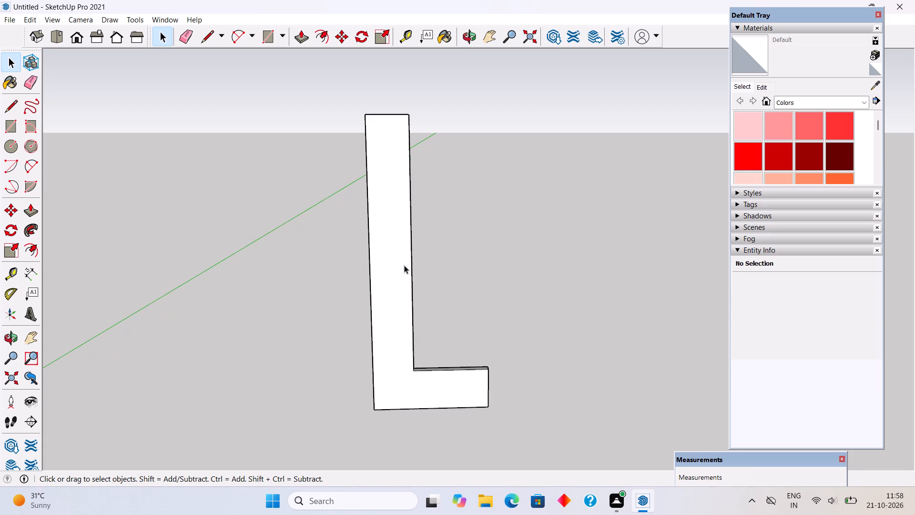
{"action": "scroll", "coordinate": [404, 265], "scroll_direction": "up", "scroll_amount": 1}
{"action": "middle_click_drag", "start_coordinate": [407, 273], "coordinate": [440, 262]}
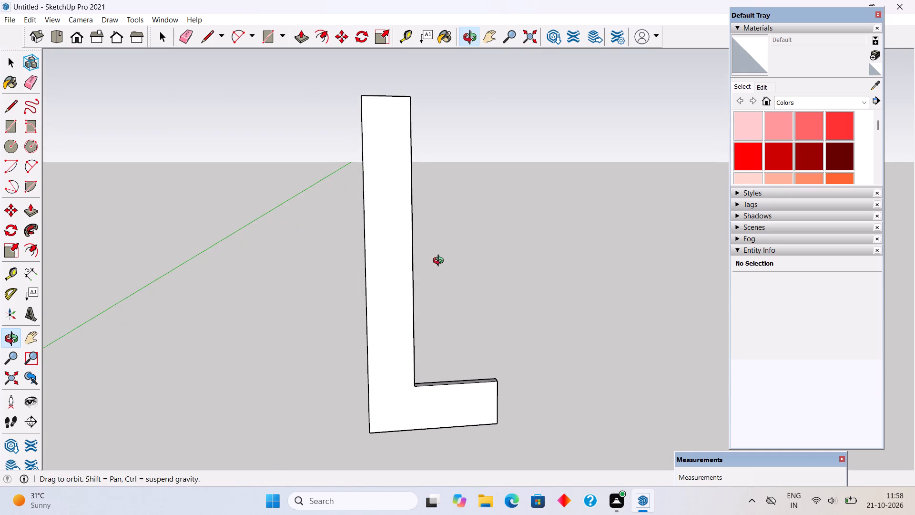
{"action": "middle_click_drag", "start_coordinate": [440, 262], "coordinate": [458, 274]}
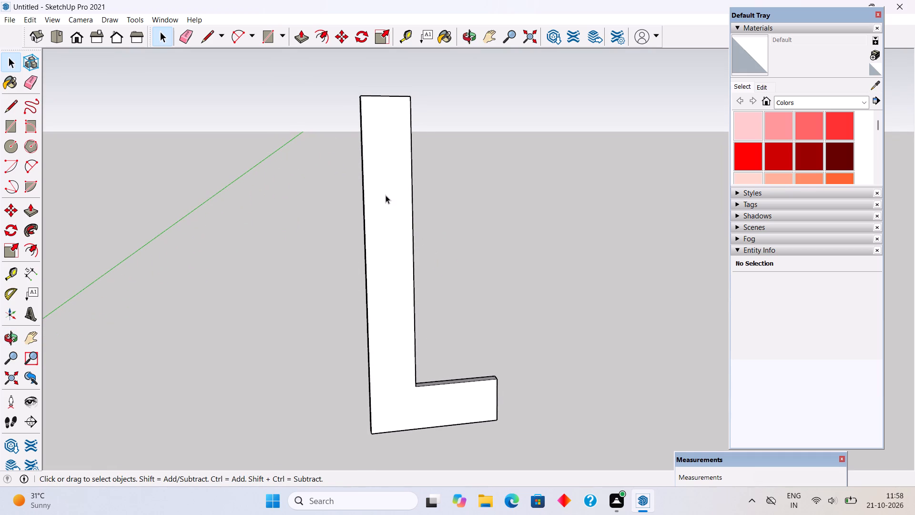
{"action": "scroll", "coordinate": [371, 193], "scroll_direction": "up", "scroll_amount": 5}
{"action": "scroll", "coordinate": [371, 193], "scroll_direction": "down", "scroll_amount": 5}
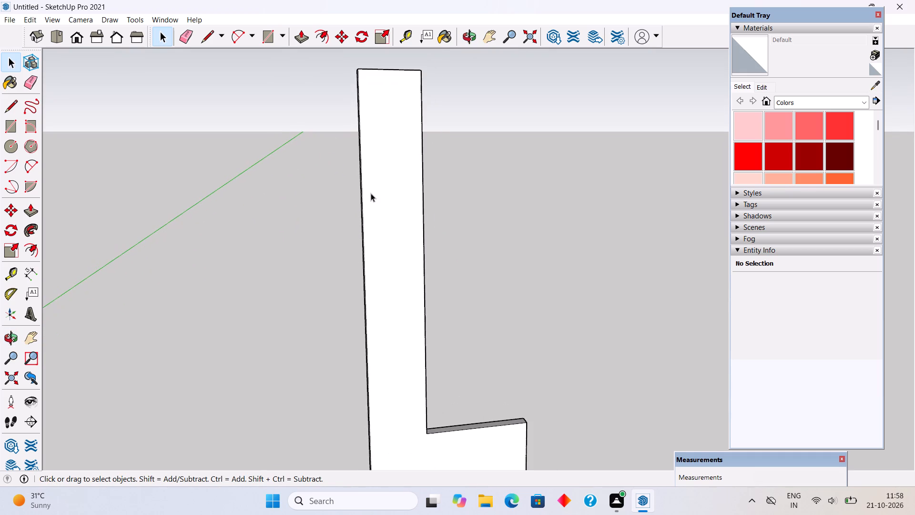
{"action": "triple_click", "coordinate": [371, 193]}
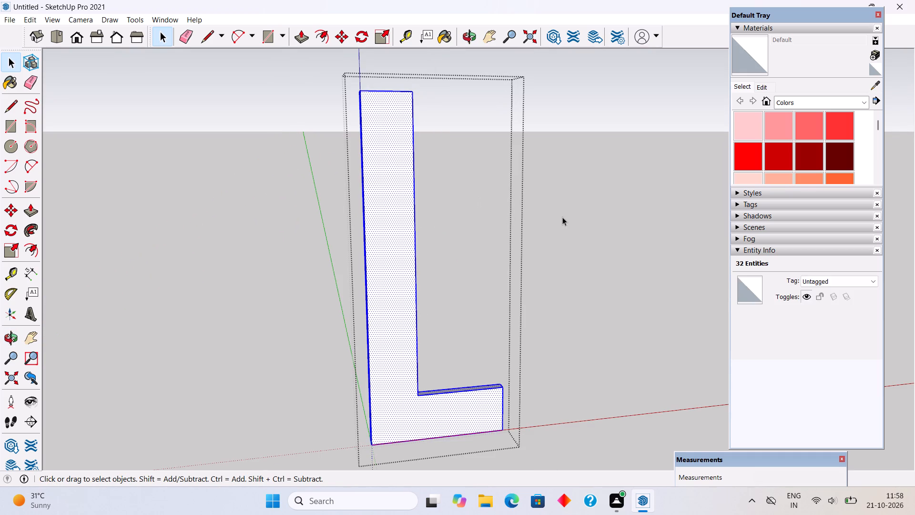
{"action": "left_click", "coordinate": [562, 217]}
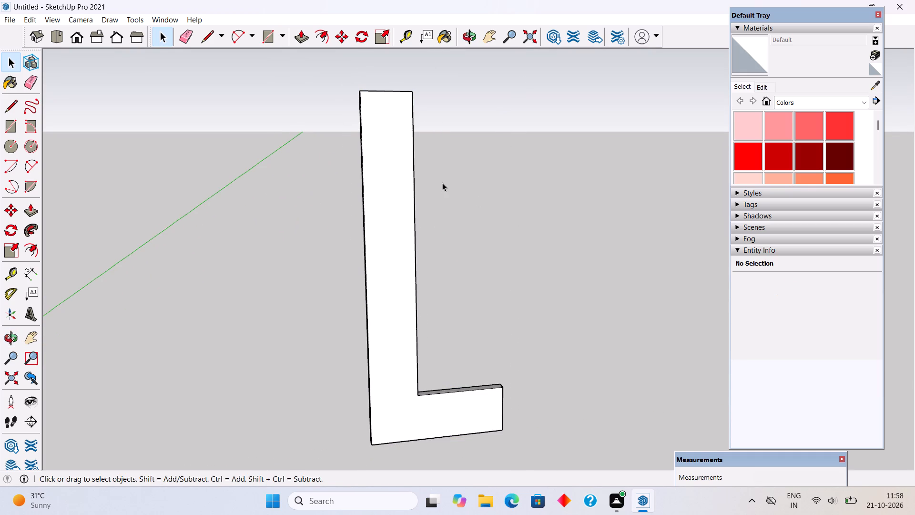
Place a horizontal guide 1' below the L-shaped panel's top edge and a second guide 1.5" above that guide.
{"action": "key", "text": "t"}
{"action": "scroll", "coordinate": [394, 97], "scroll_direction": "up", "scroll_amount": 4}
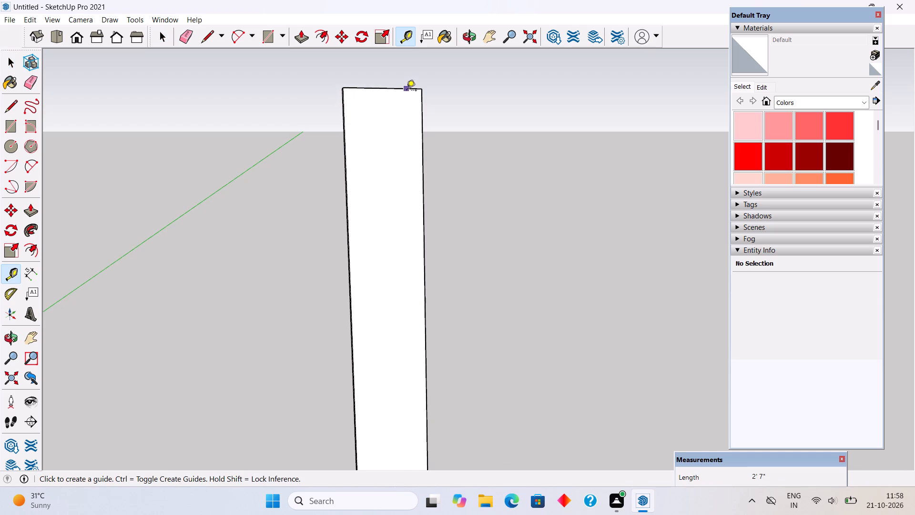
{"action": "left_click", "coordinate": [407, 91]}
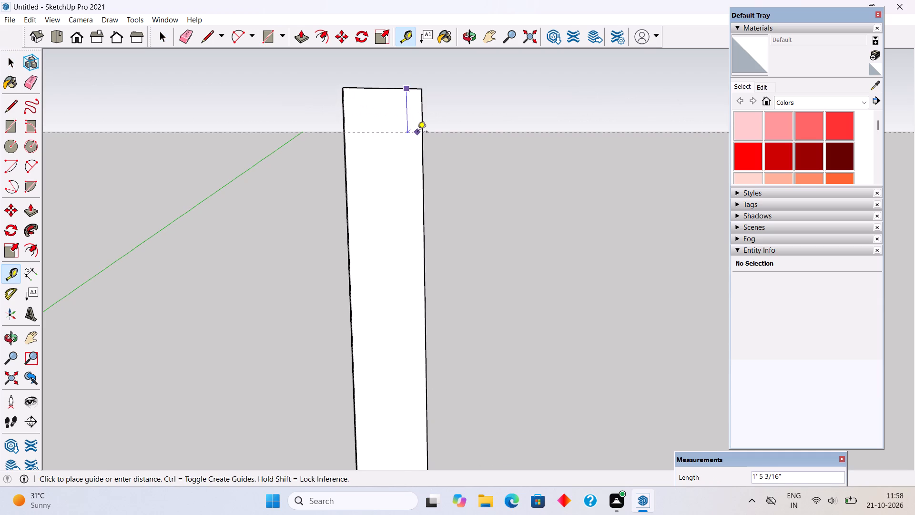
{"action": "type", "text": "1'"}
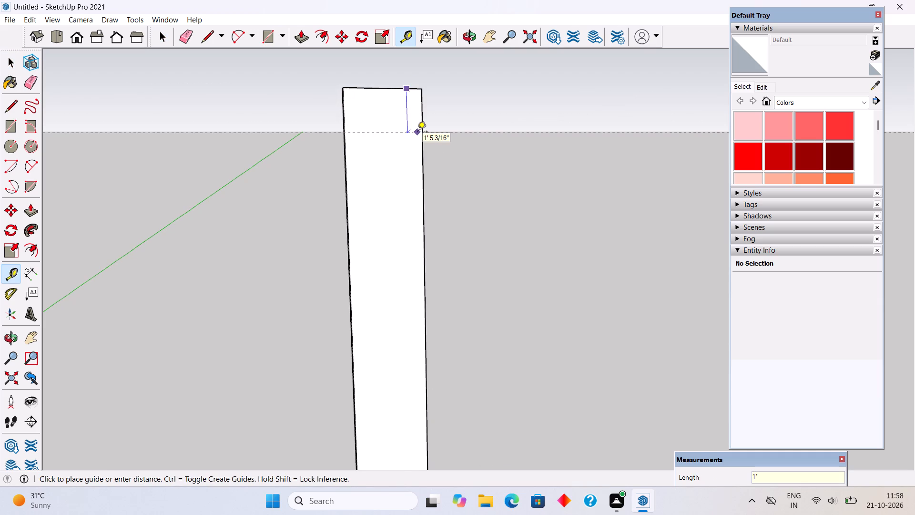
{"action": "key", "text": "Return"}
{"action": "scroll", "coordinate": [394, 117], "scroll_direction": "up", "scroll_amount": 3}
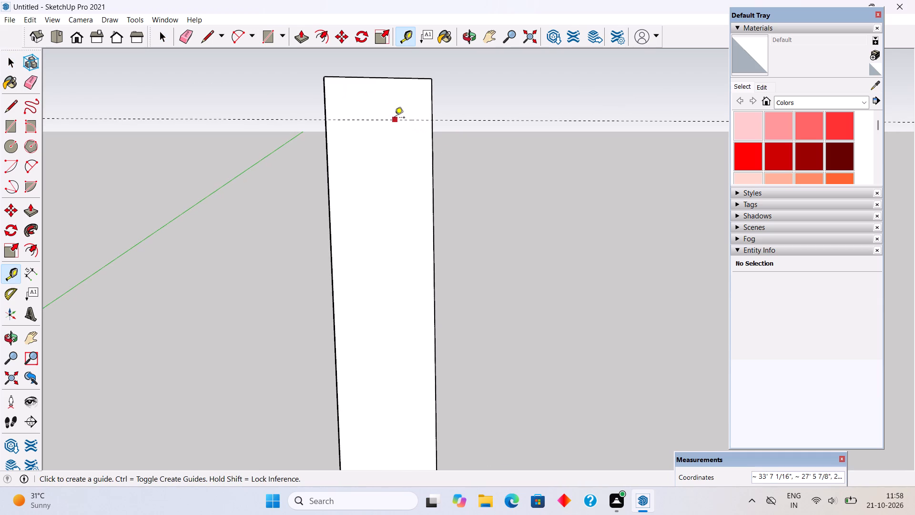
{"action": "left_click", "coordinate": [395, 119]}
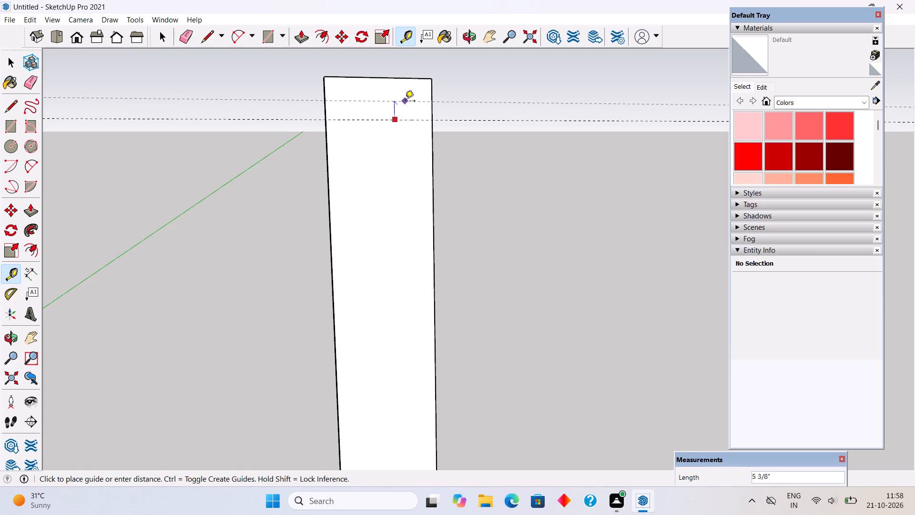
{"action": "type", "text": "1.5\""}
{"action": "key", "text": "Return"}
{"action": "key", "text": "Return"}
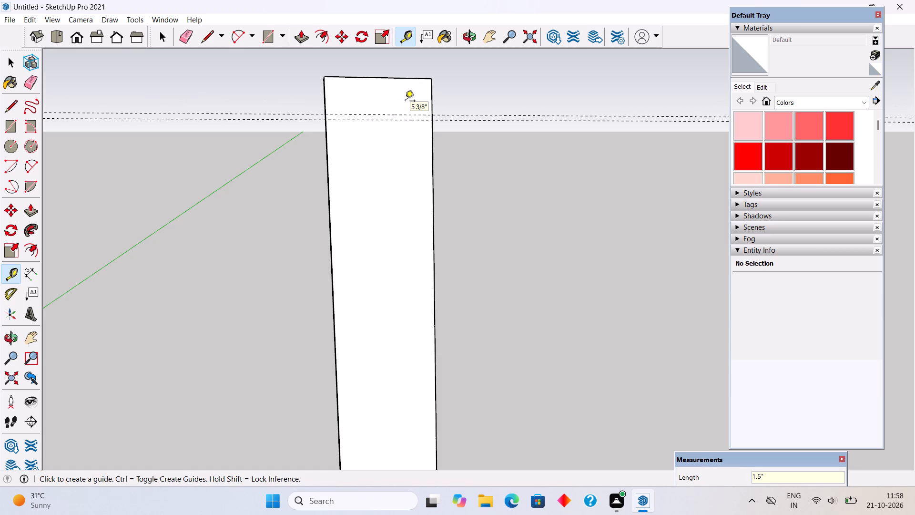
{"action": "key", "text": "space"}
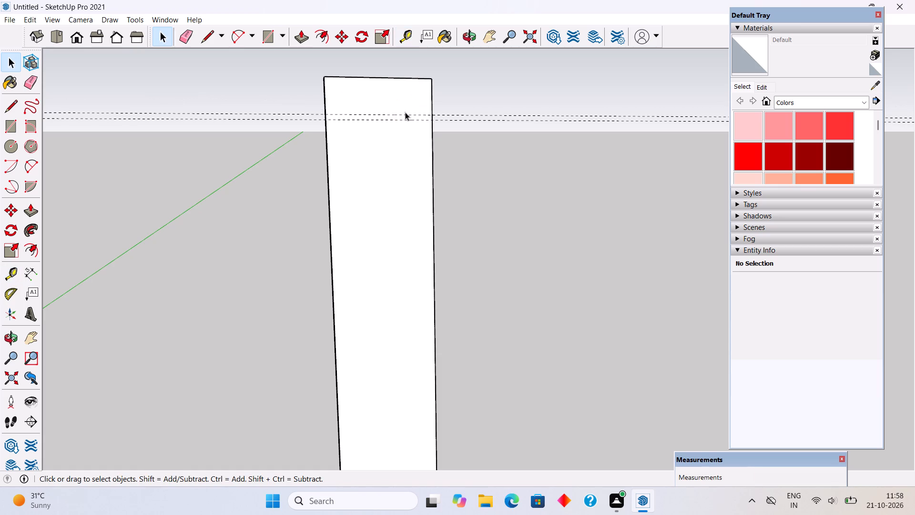
Select both horizontal guides and copy the pair 1' downward, repeated as an array of 30 copies.
{"action": "left_click", "coordinate": [410, 113]}
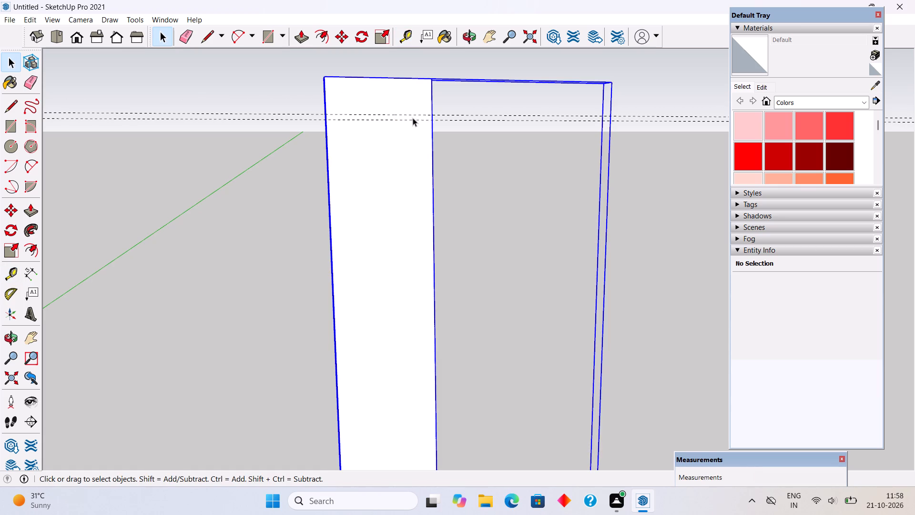
{"action": "left_click", "coordinate": [489, 67]}
{"action": "scroll", "coordinate": [427, 115], "scroll_direction": "up", "scroll_amount": 5}
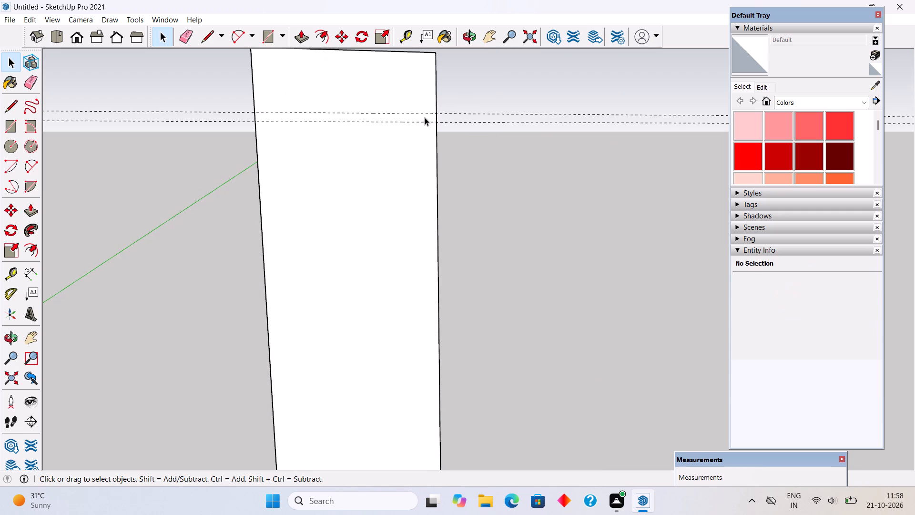
{"action": "left_click", "coordinate": [429, 112]}
{"action": "left_click", "coordinate": [166, 128]}
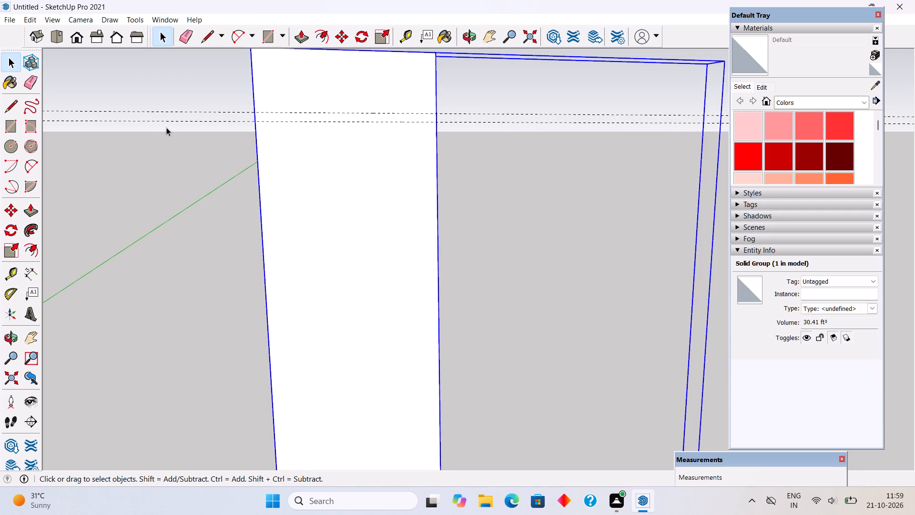
{"action": "left_click", "coordinate": [186, 110]}
{"action": "left_click", "coordinate": [190, 112]}
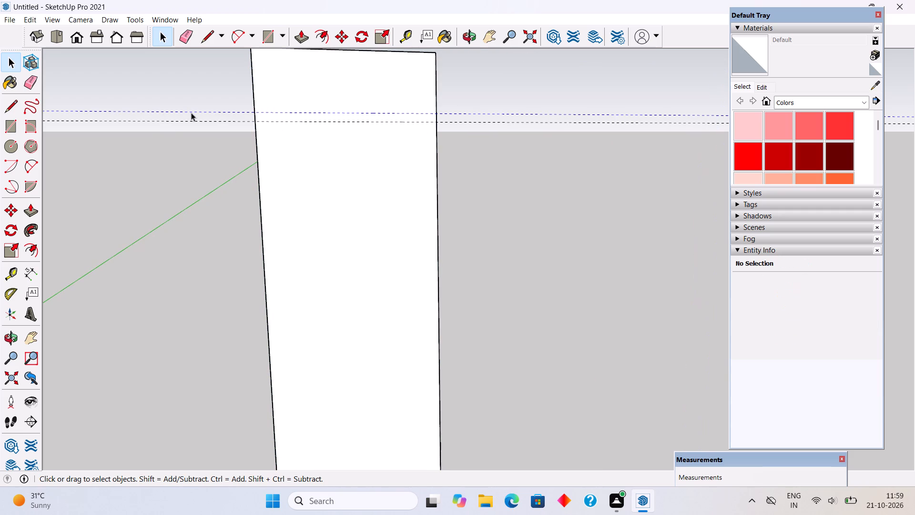
{"action": "left_click", "coordinate": [197, 123], "text": "ctrl"}
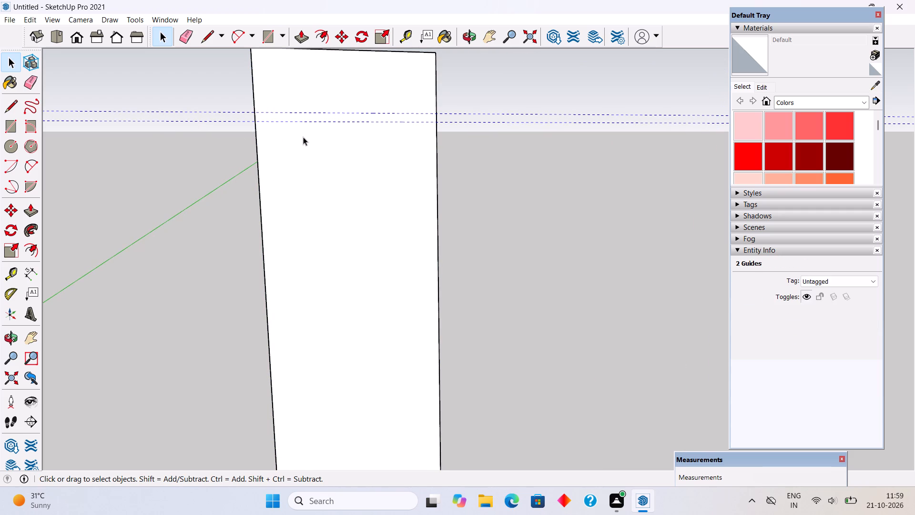
{"action": "key", "text": "m"}
{"action": "left_click", "coordinate": [324, 124]}
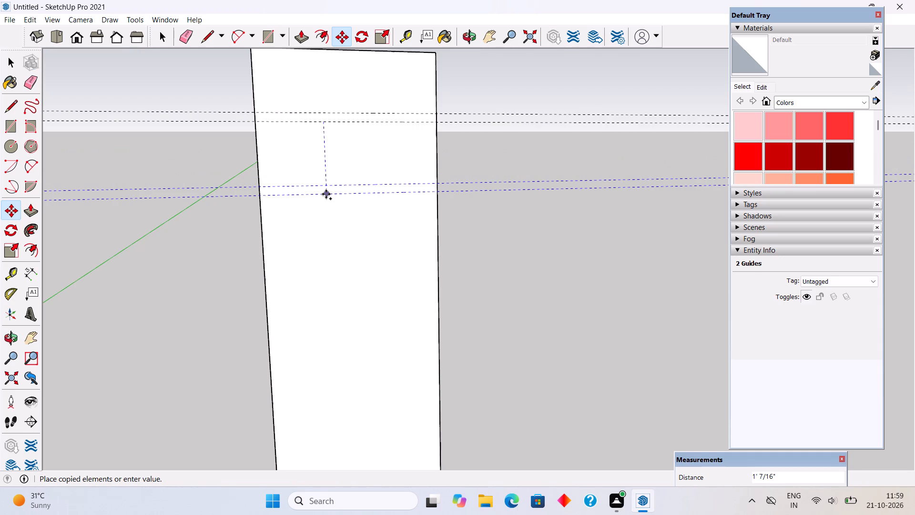
{"action": "type", "text": "1'"}
{"action": "key", "text": "Return"}
{"action": "type", "text": "x30"}
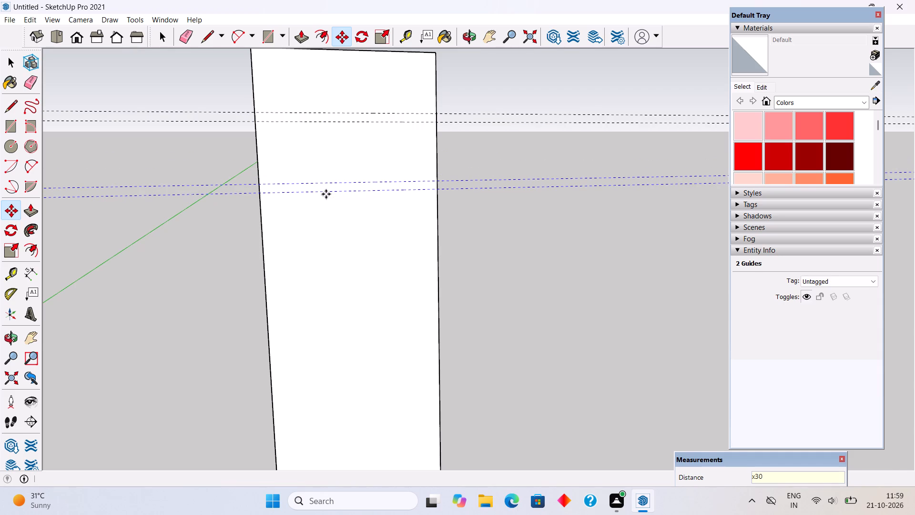
{"action": "key", "text": "Return"}
Delete the surplus guides lying below the L-shaped panel's bottom edge.
{"action": "scroll", "coordinate": [326, 194], "scroll_direction": "down", "scroll_amount": 12}
{"action": "scroll", "coordinate": [352, 222], "scroll_direction": "down", "scroll_amount": 4}
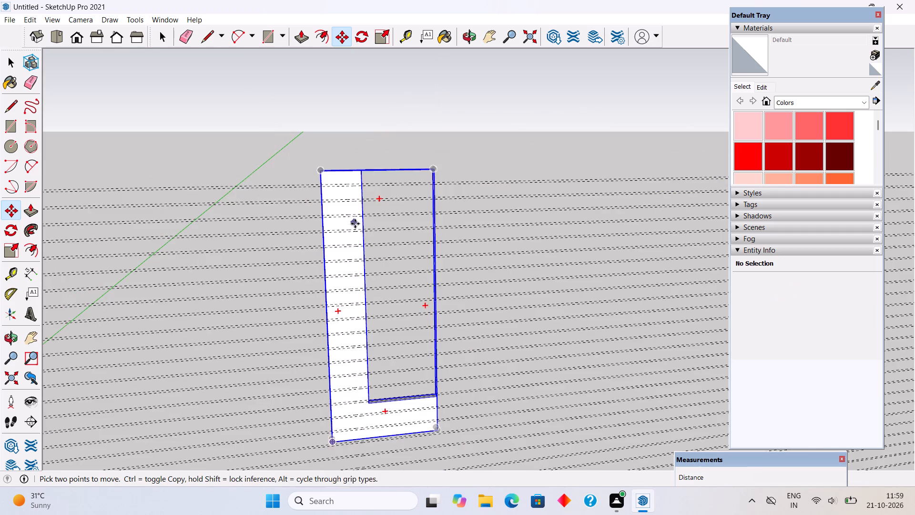
{"action": "scroll", "coordinate": [409, 179], "scroll_direction": "down", "scroll_amount": 7}
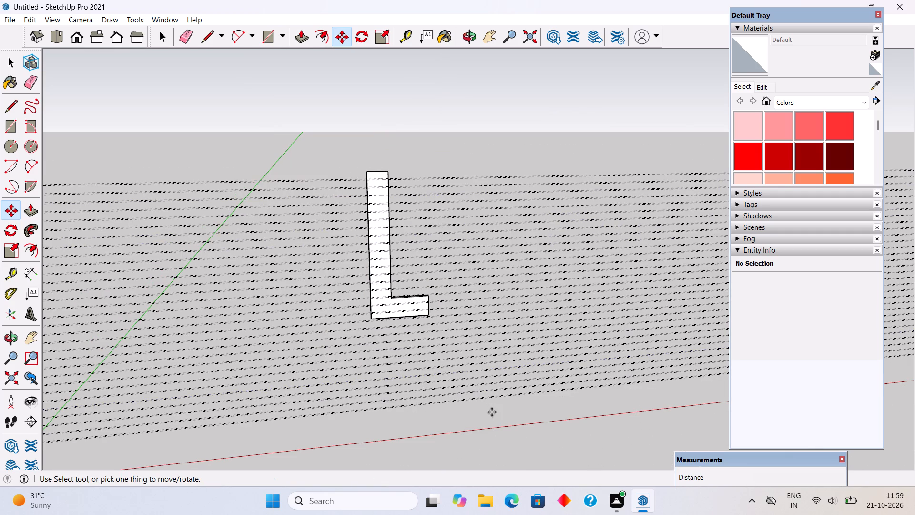
{"action": "key", "text": "space"}
{"action": "left_click_drag", "start_coordinate": [491, 409], "coordinate": [446, 351]}
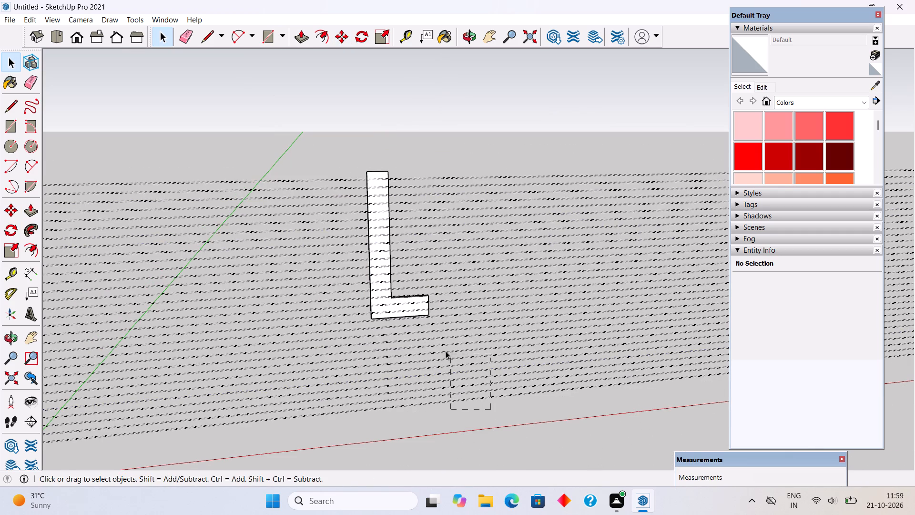
{"action": "left_click_drag", "start_coordinate": [446, 351], "coordinate": [390, 320]}
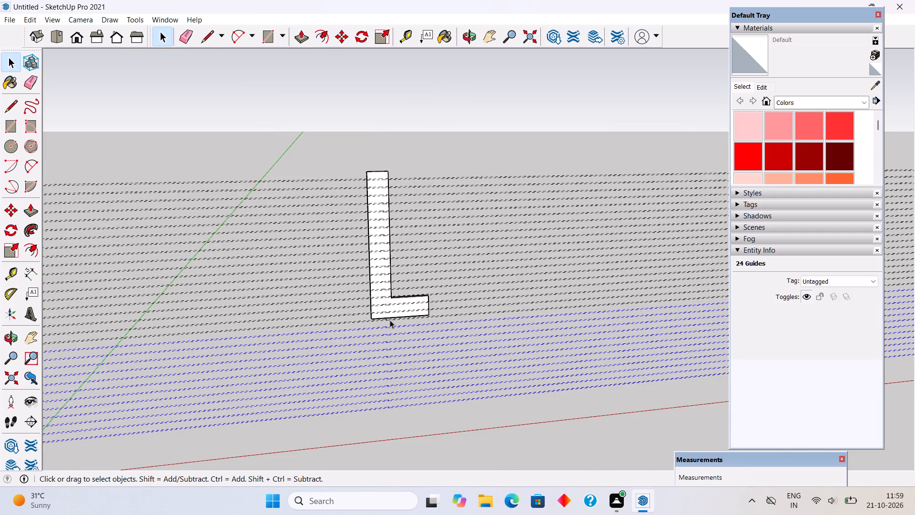
{"action": "key", "text": "Delete"}
Inside the L-shaped panel's group, draw 2' 7" by 1 1/2" rectangles across the front face between the top three guide pairs.
{"action": "scroll", "coordinate": [390, 320], "scroll_direction": "up", "scroll_amount": 7}
{"action": "scroll", "coordinate": [379, 335], "scroll_direction": "down", "scroll_amount": 6}
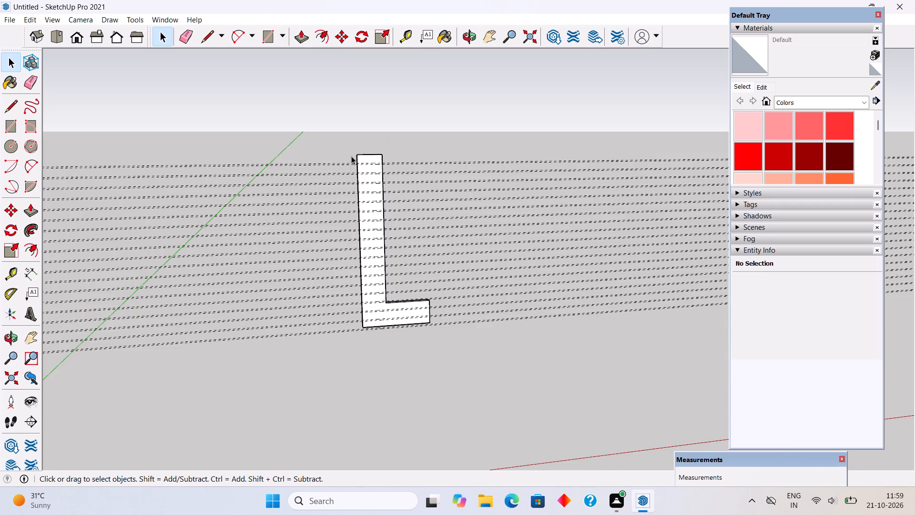
{"action": "scroll", "coordinate": [356, 152], "scroll_direction": "up", "scroll_amount": 16}
{"action": "triple_click", "coordinate": [336, 171]}
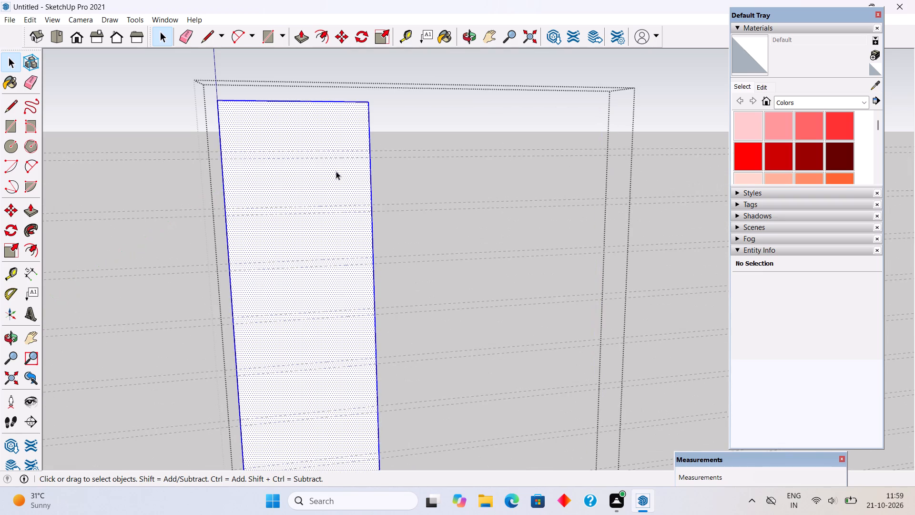
{"action": "key", "text": "r"}
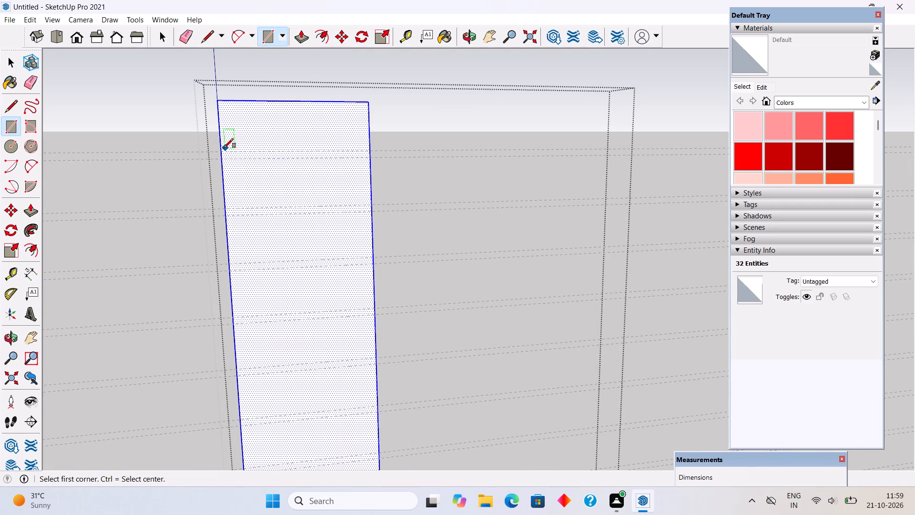
{"action": "left_click", "coordinate": [224, 152]}
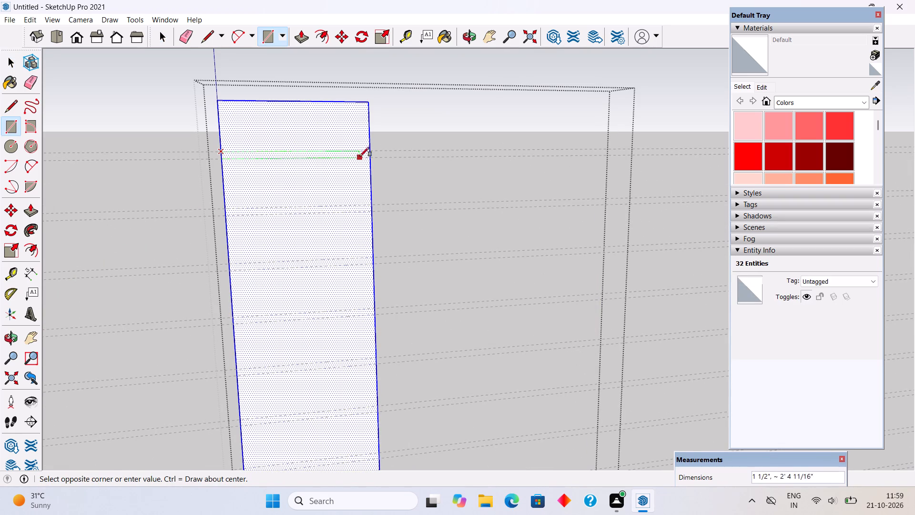
{"action": "left_click", "coordinate": [370, 157]}
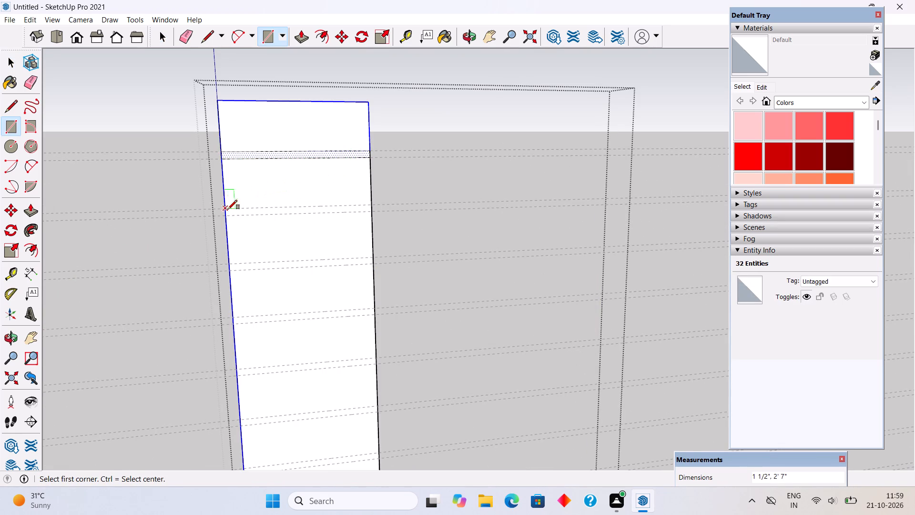
{"action": "left_click", "coordinate": [225, 209]}
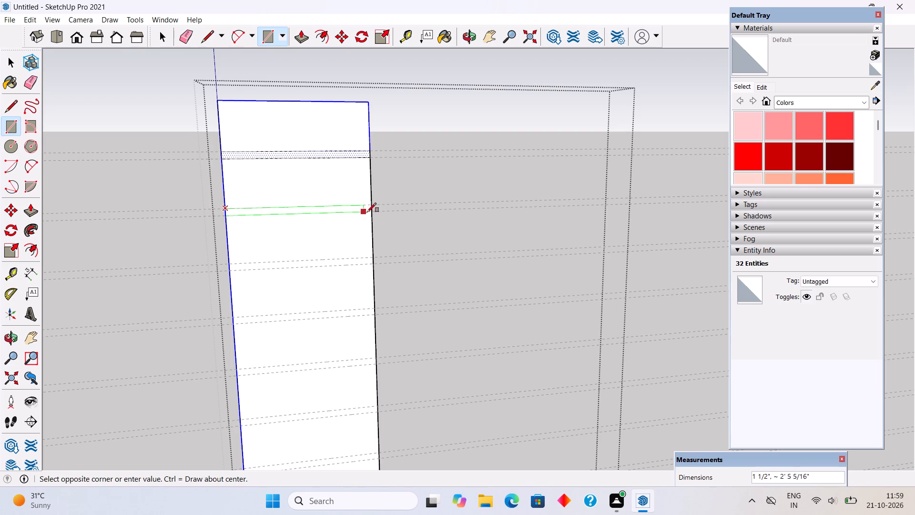
{"action": "left_click", "coordinate": [375, 212]}
{"action": "left_click", "coordinate": [227, 264]}
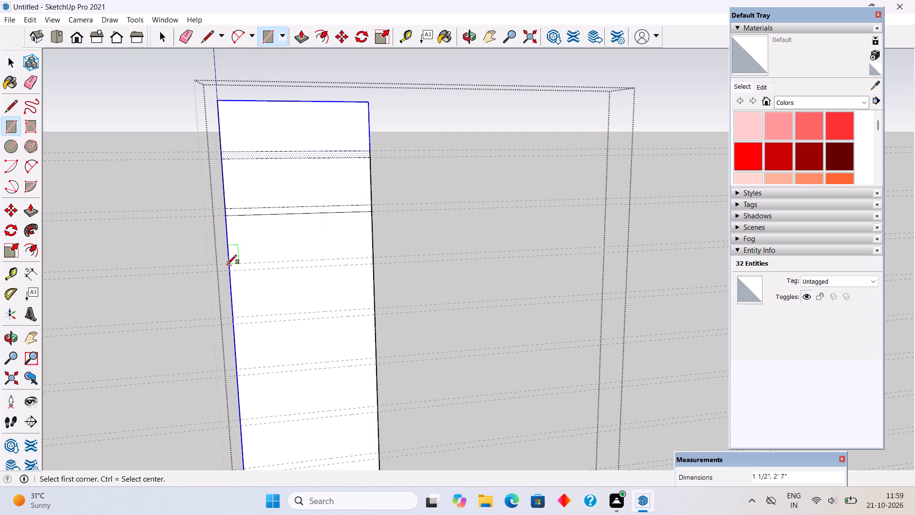
{"action": "left_click", "coordinate": [375, 265]}
Draw 2' 7" by 1 1/2" rectangles across the L-shaped panel's upright face between the next four guide pairs down.
{"action": "scroll", "coordinate": [340, 177], "scroll_direction": "down", "scroll_amount": 8}
{"action": "scroll", "coordinate": [354, 431], "scroll_direction": "up", "scroll_amount": 4}
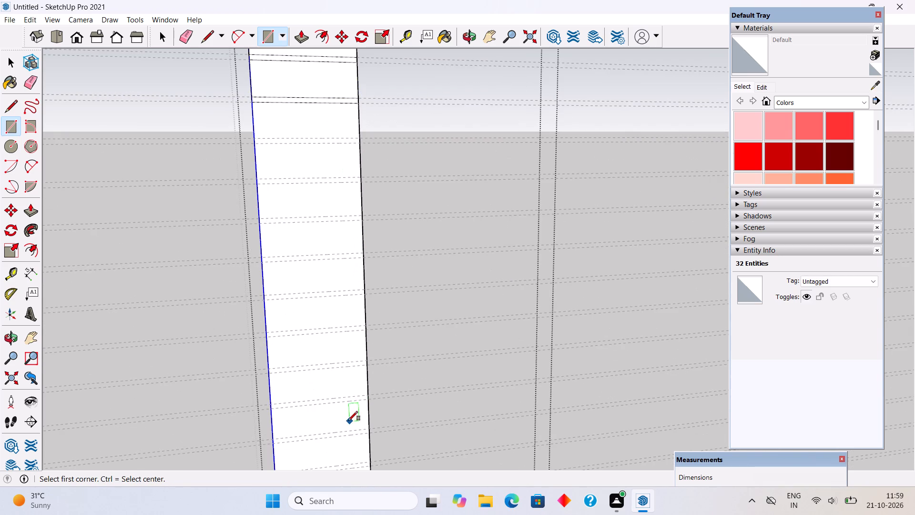
{"action": "scroll", "coordinate": [259, 137], "scroll_direction": "up", "scroll_amount": 4}
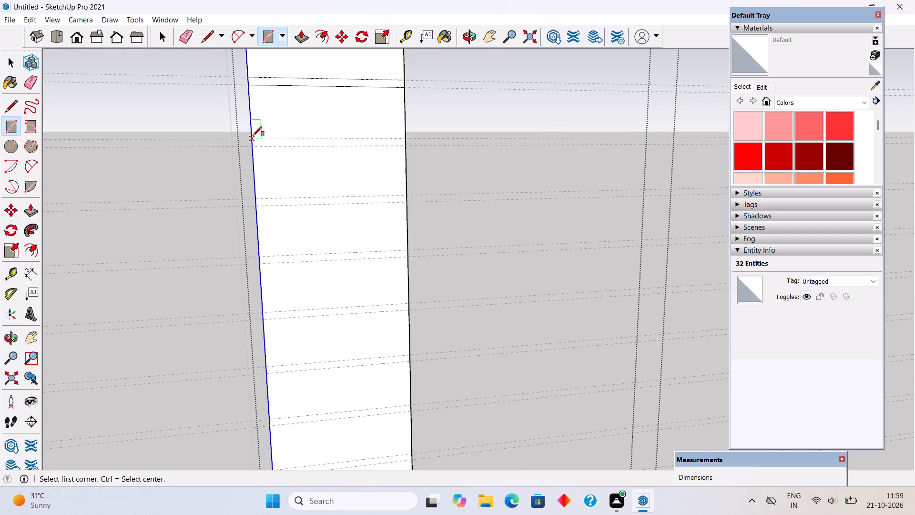
{"action": "left_click", "coordinate": [253, 136]}
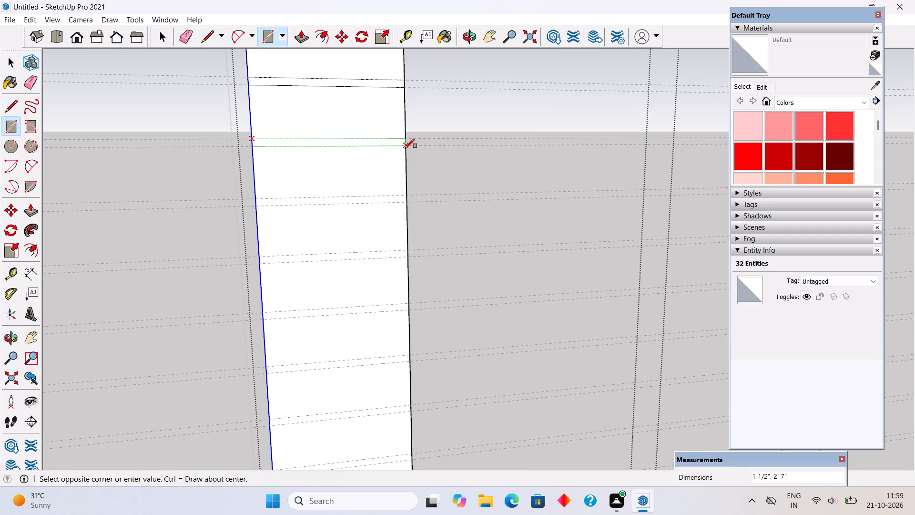
{"action": "left_click", "coordinate": [405, 148]}
{"action": "left_click", "coordinate": [257, 199]}
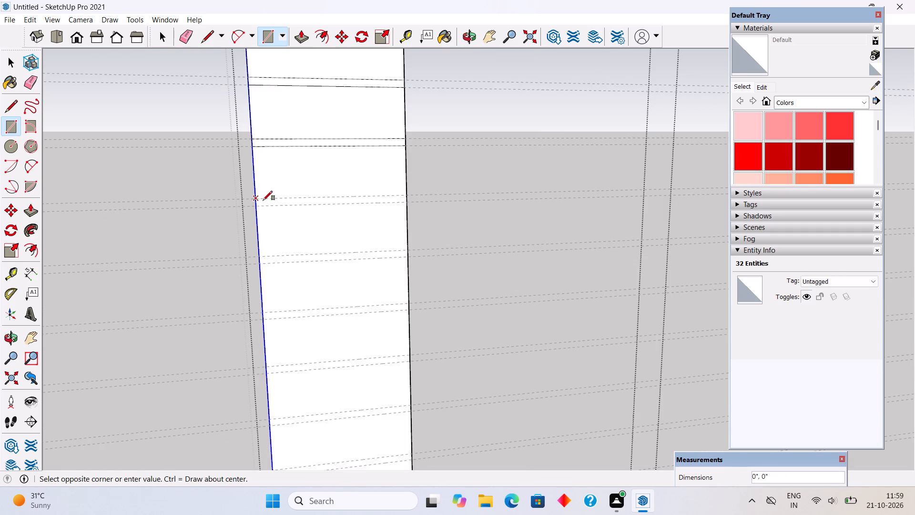
{"action": "left_click", "coordinate": [408, 203]}
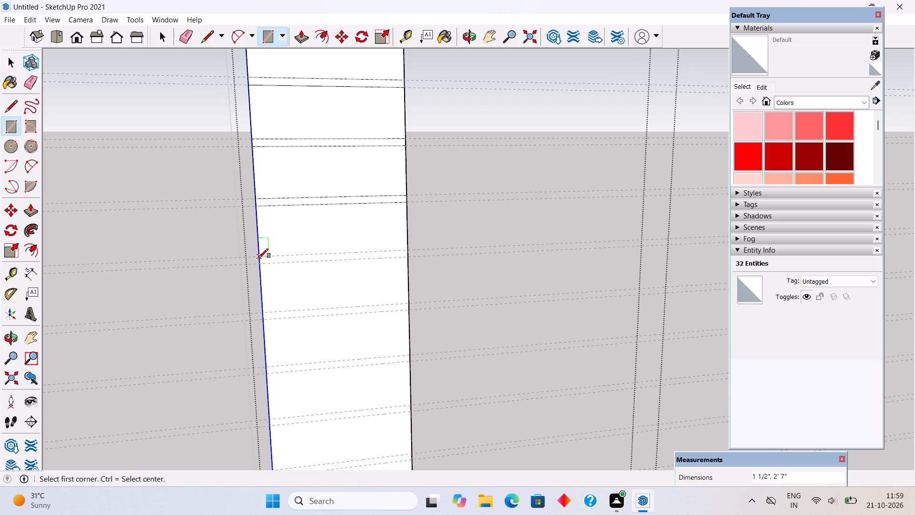
{"action": "left_click", "coordinate": [259, 258]}
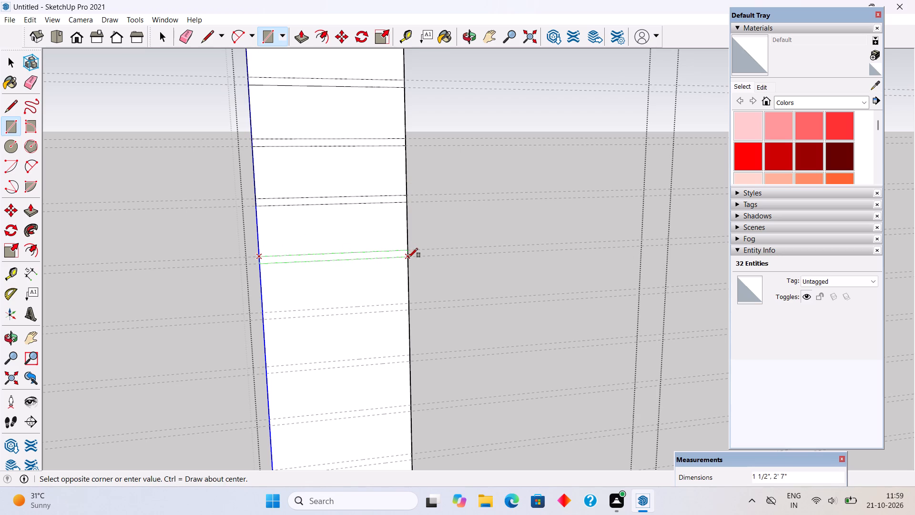
{"action": "left_click", "coordinate": [408, 257]}
{"action": "left_click", "coordinate": [264, 312]}
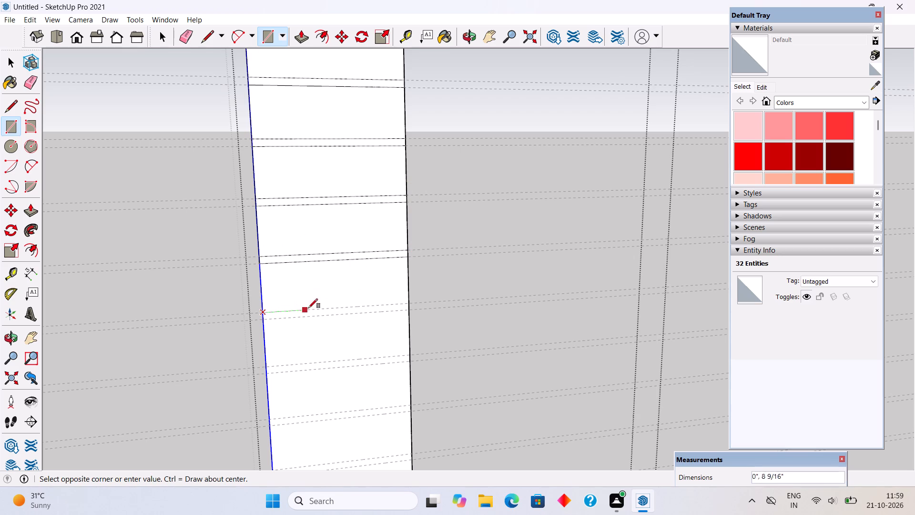
{"action": "left_click", "coordinate": [409, 308]}
Continue down the panel's upright face with 2' 7" by 1 1/2" rectangles between the next three guide pairs.
{"action": "scroll", "coordinate": [351, 196], "scroll_direction": "down", "scroll_amount": 5}
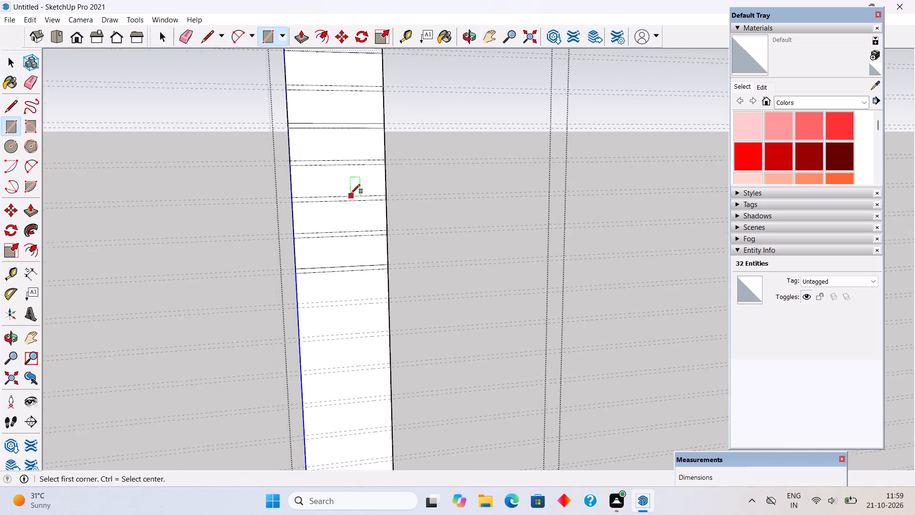
{"action": "scroll", "coordinate": [351, 192], "scroll_direction": "down", "scroll_amount": 4}
{"action": "scroll", "coordinate": [365, 375], "scroll_direction": "up", "scroll_amount": 6}
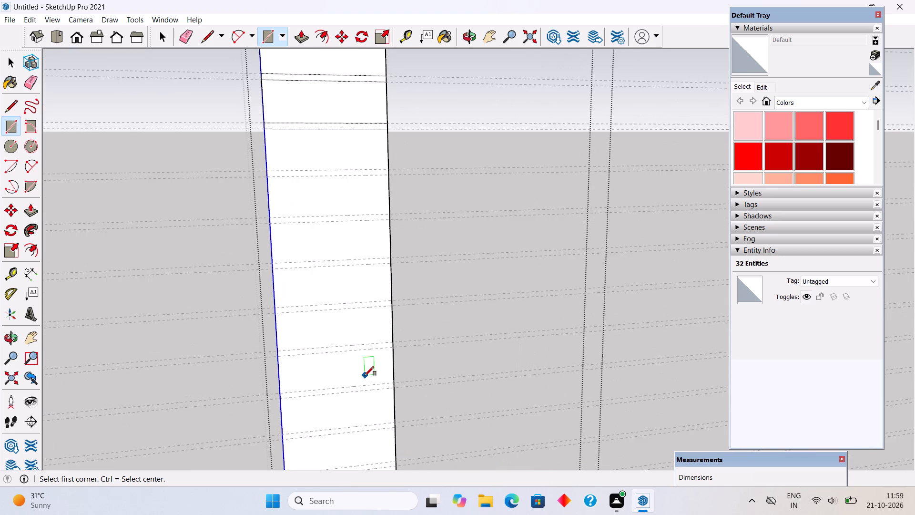
{"action": "scroll", "coordinate": [365, 376], "scroll_direction": "up", "scroll_amount": 2}
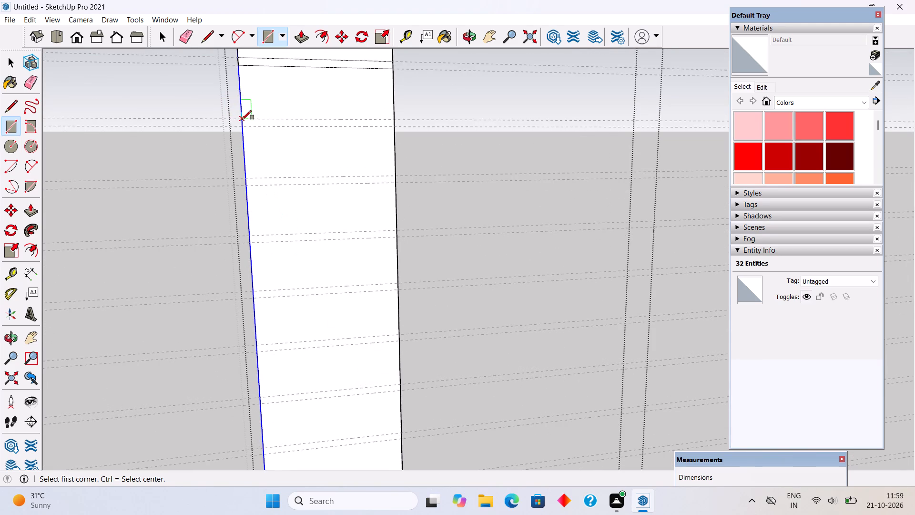
{"action": "left_click", "coordinate": [242, 120]}
{"action": "left_click", "coordinate": [395, 128]}
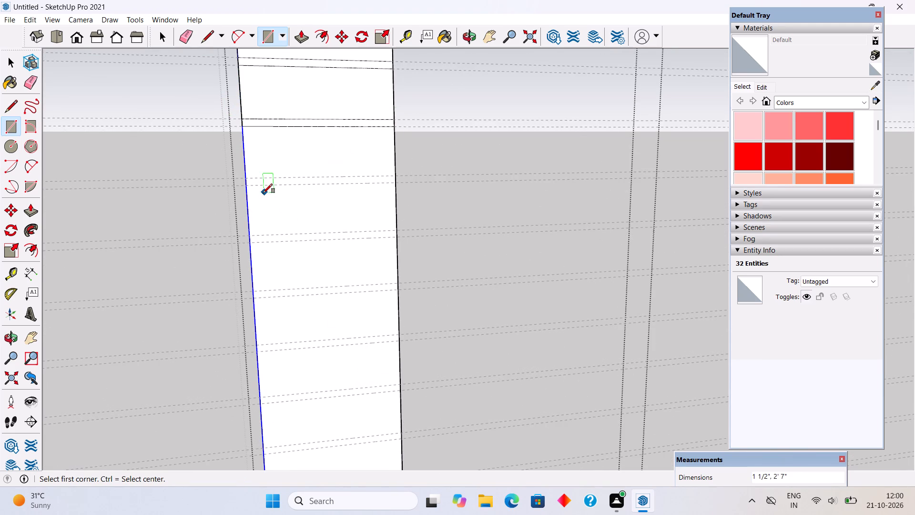
{"action": "left_click", "coordinate": [247, 176]}
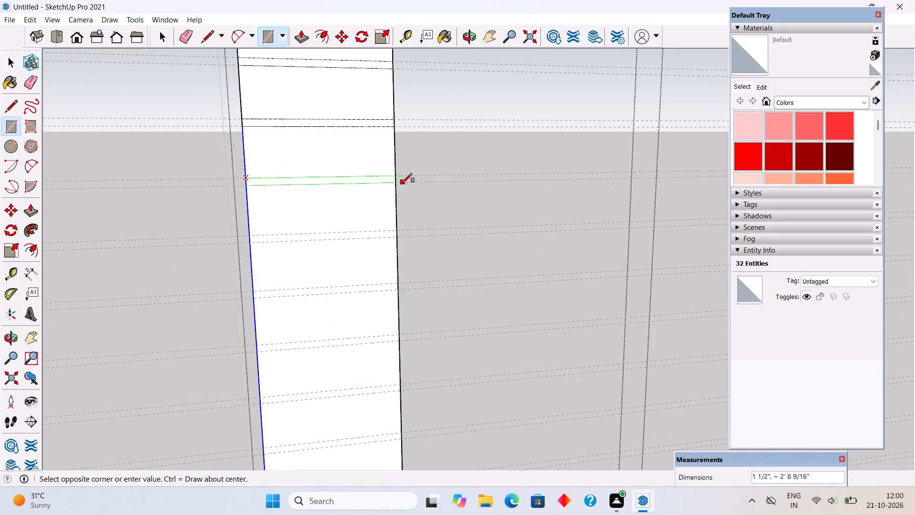
{"action": "left_click", "coordinate": [396, 184]}
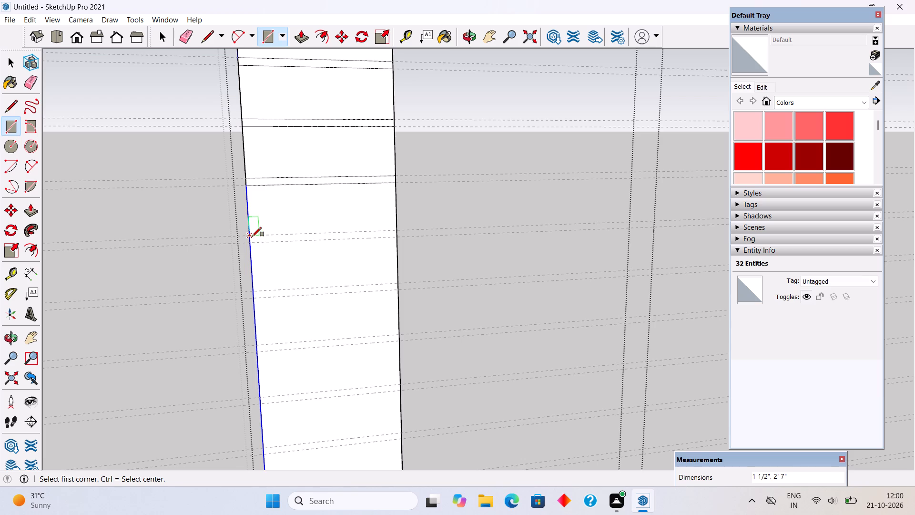
{"action": "left_click", "coordinate": [252, 237]}
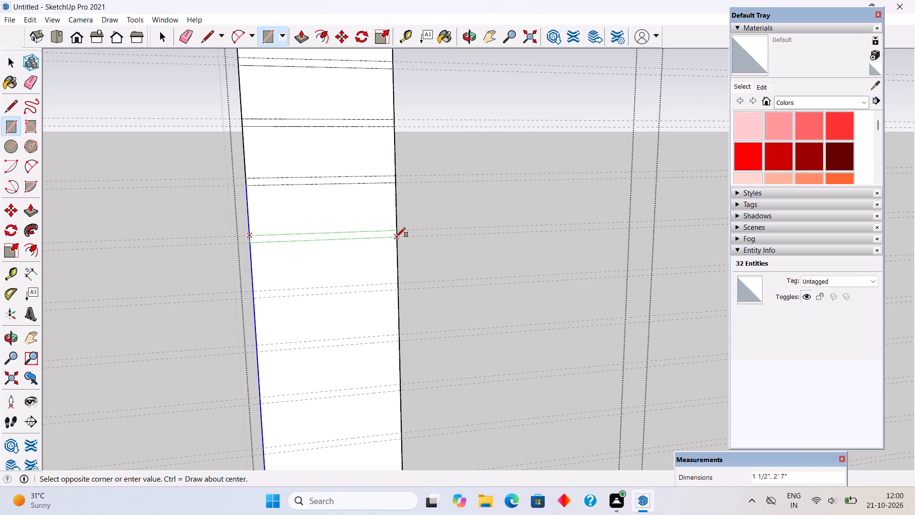
{"action": "left_click", "coordinate": [396, 237]}
Draw three more 2' 7" by 1 1/2" rectangles between the following guide pairs on the lower half of the upright face.
{"action": "scroll", "coordinate": [334, 165], "scroll_direction": "down", "scroll_amount": 7}
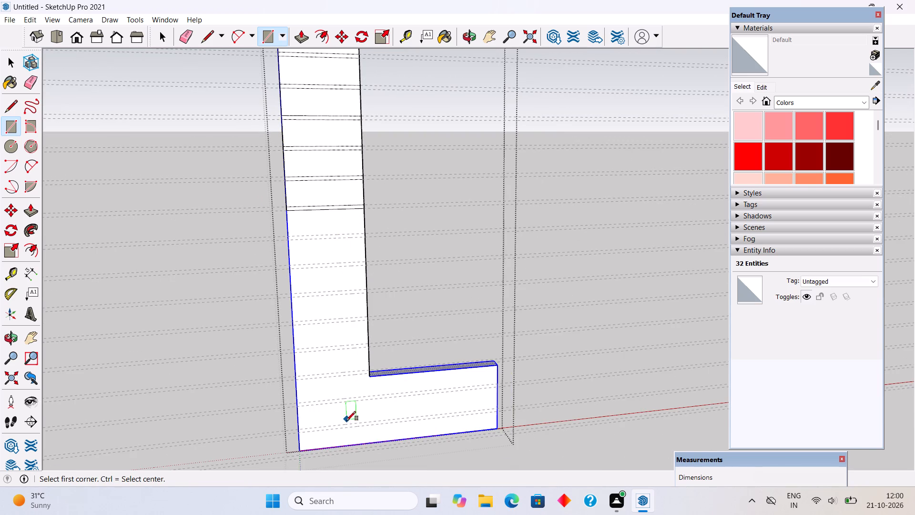
{"action": "scroll", "coordinate": [351, 454], "scroll_direction": "up", "scroll_amount": 4}
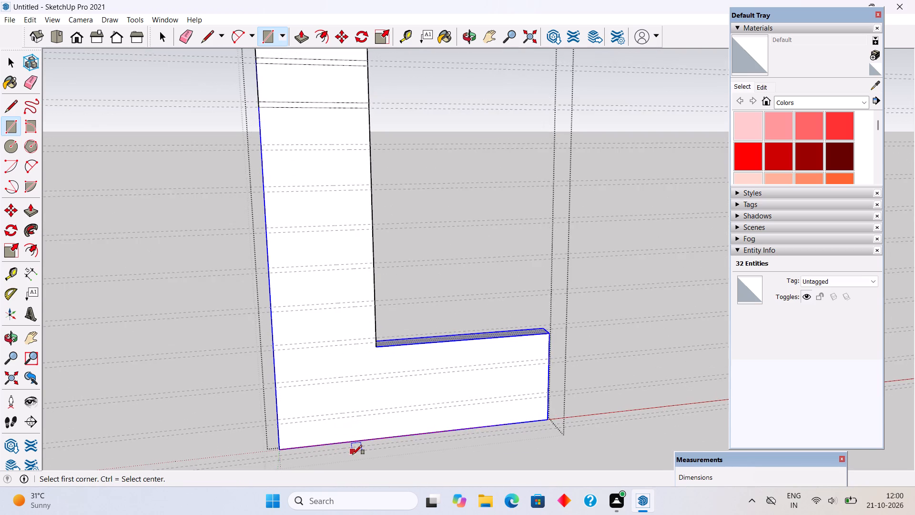
{"action": "scroll", "coordinate": [353, 453], "scroll_direction": "up", "scroll_amount": 1}
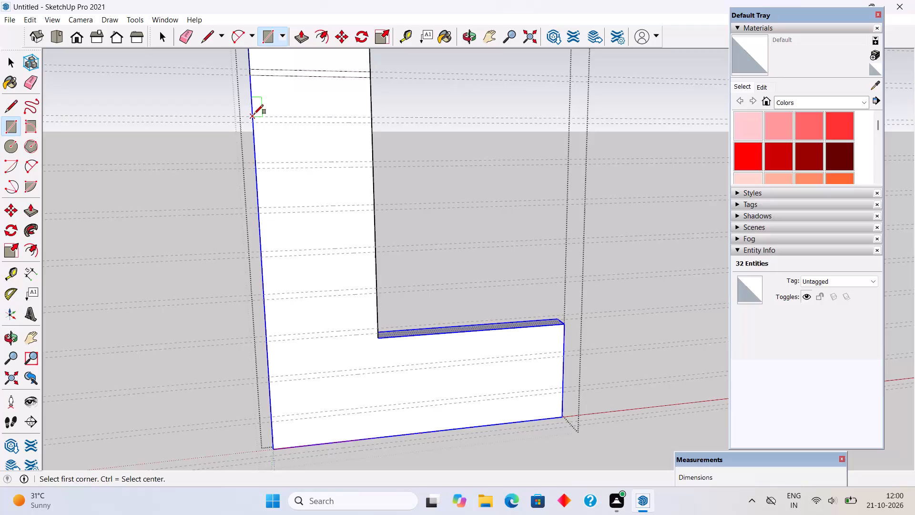
{"action": "left_click", "coordinate": [254, 114]}
{"action": "left_click", "coordinate": [373, 124]}
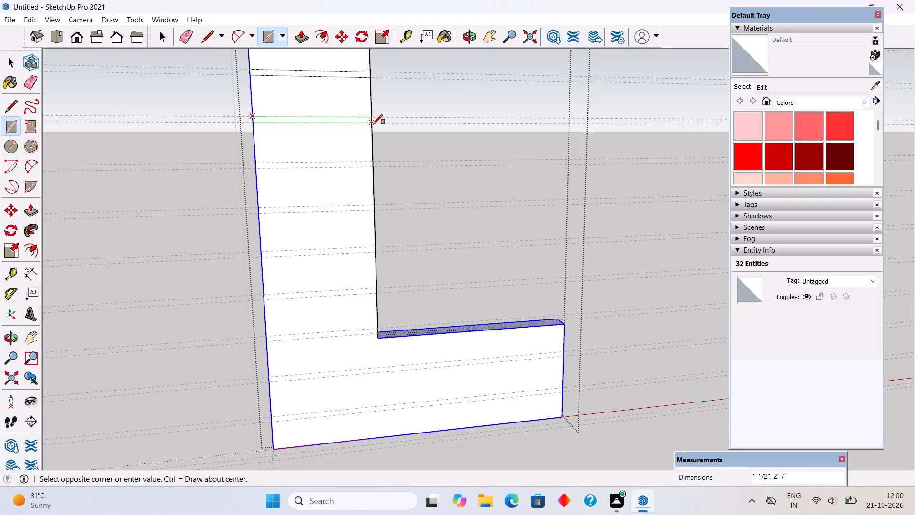
{"action": "left_click", "coordinate": [258, 161]}
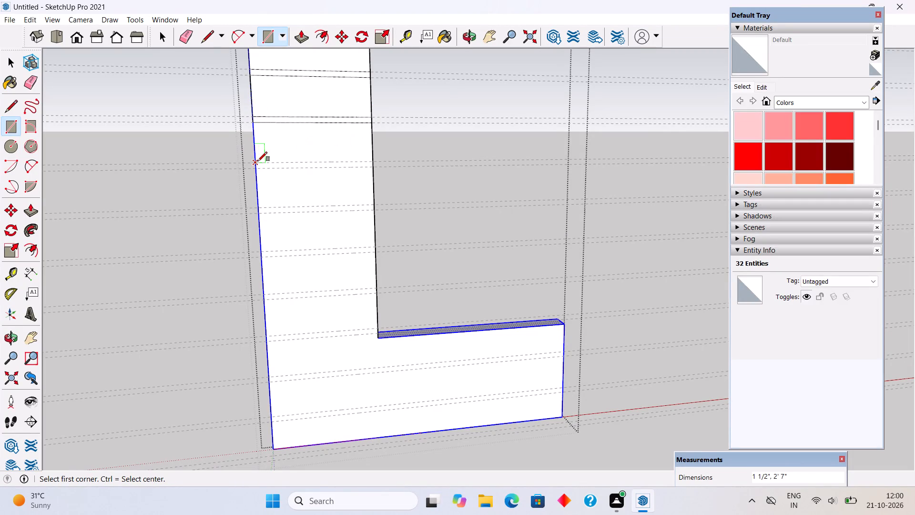
{"action": "left_click", "coordinate": [374, 167]}
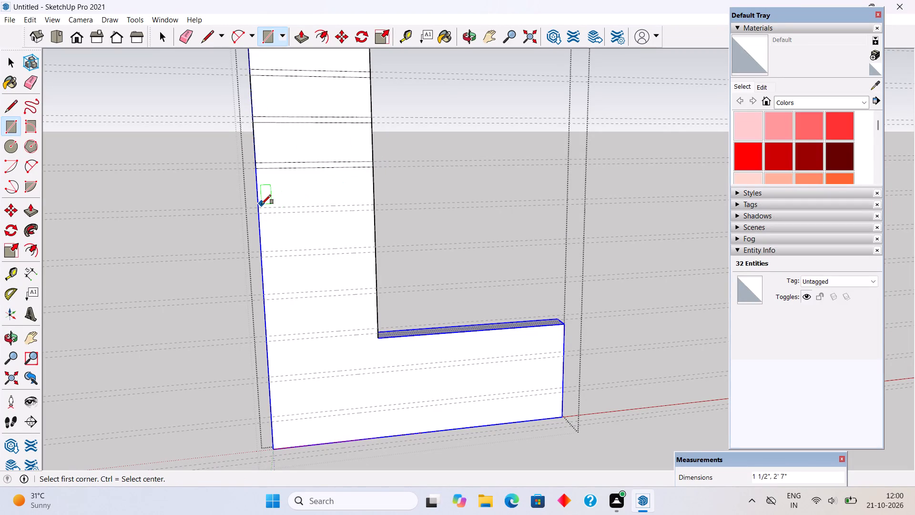
{"action": "left_click", "coordinate": [260, 206]}
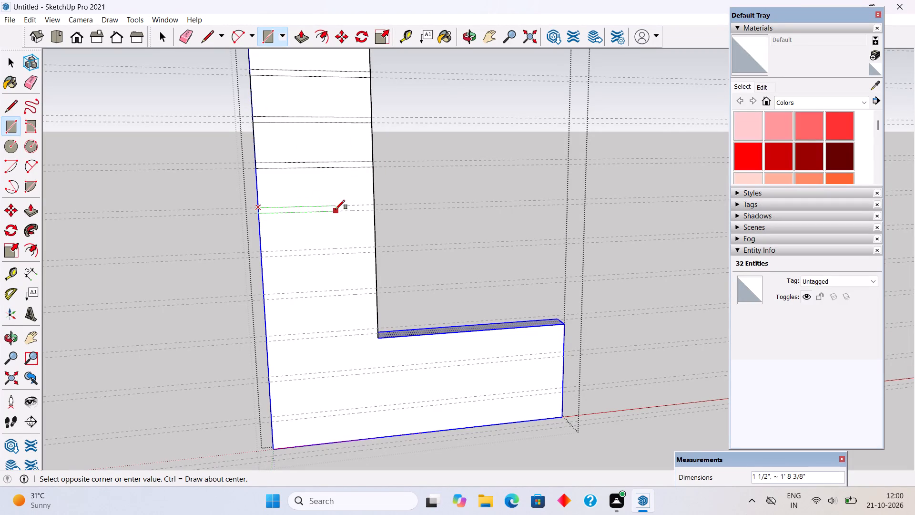
{"action": "left_click", "coordinate": [374, 210]}
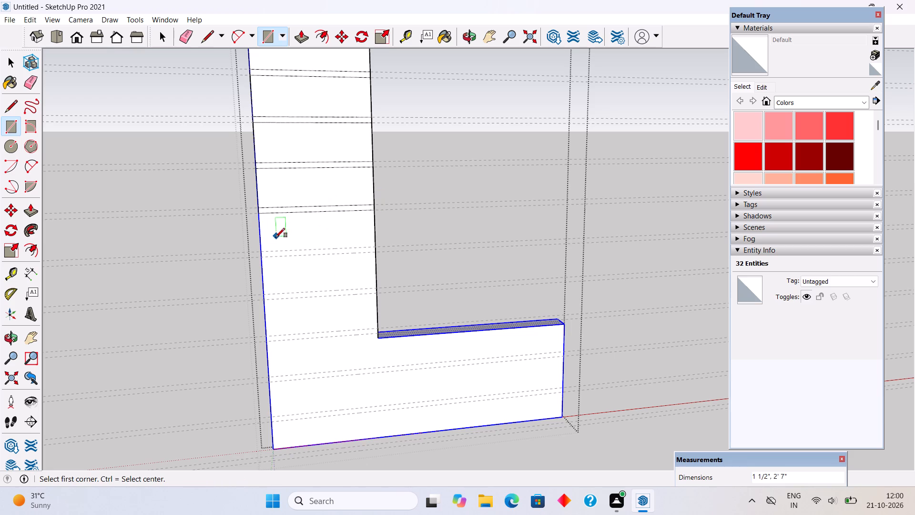
Draw 2' 7" by 1 1/2" rectangles between the last three guide pairs of the upright, down to the L's inner corner.
{"action": "left_click", "coordinate": [261, 249]}
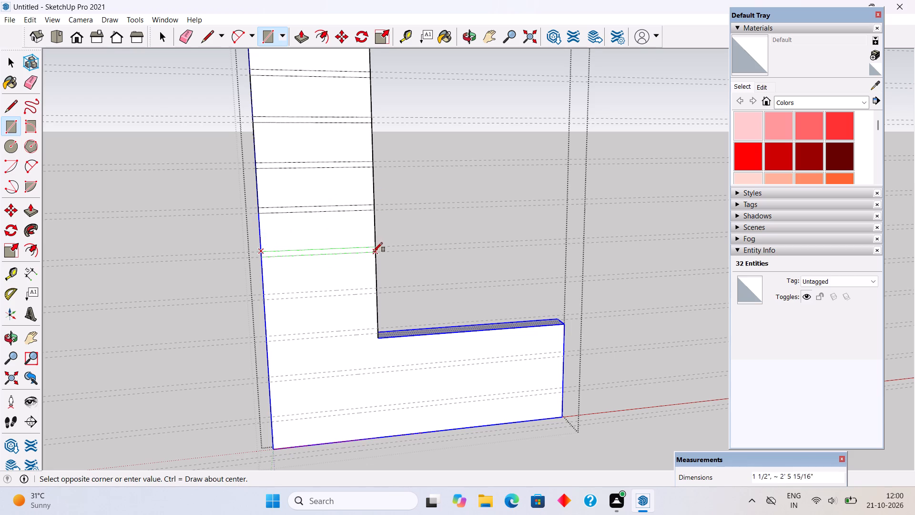
{"action": "left_click", "coordinate": [376, 252]}
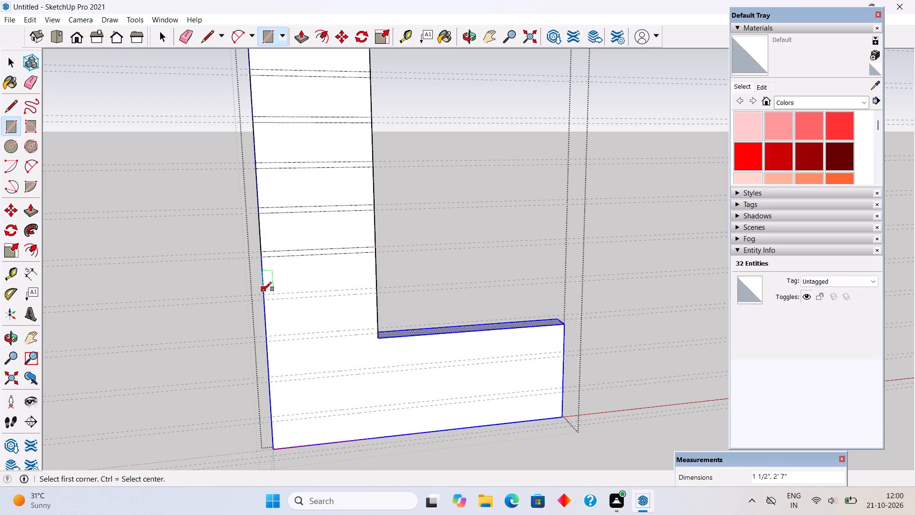
{"action": "left_click", "coordinate": [263, 297]}
{"action": "left_click", "coordinate": [378, 296]}
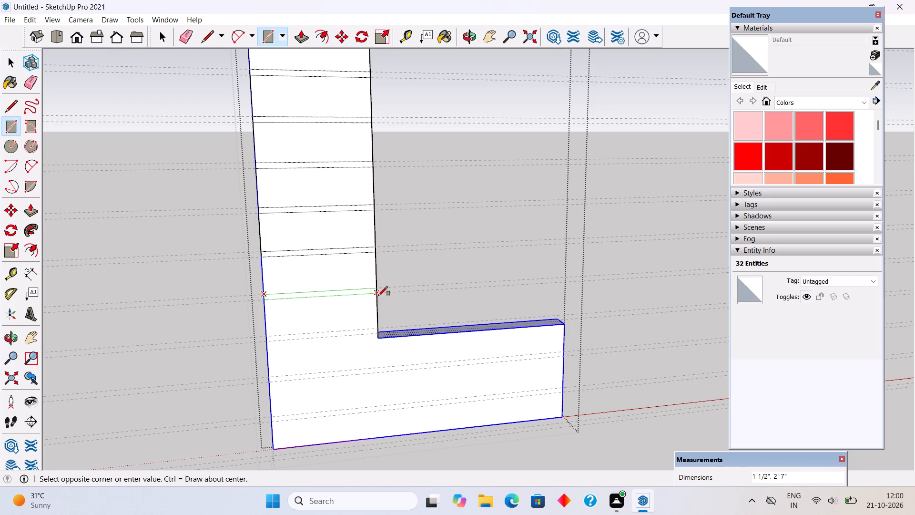
{"action": "left_click", "coordinate": [269, 339]}
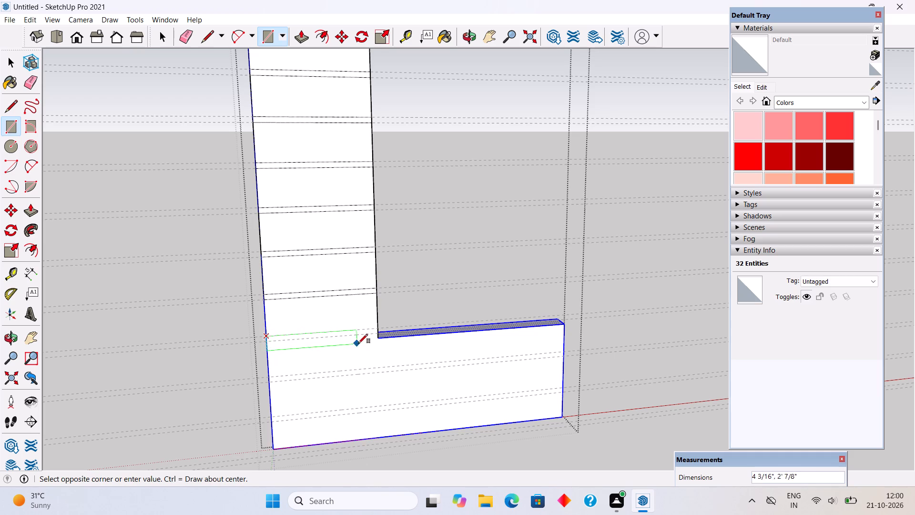
{"action": "scroll", "coordinate": [382, 337], "scroll_direction": "up", "scroll_amount": 6}
{"action": "left_click", "coordinate": [377, 329]}
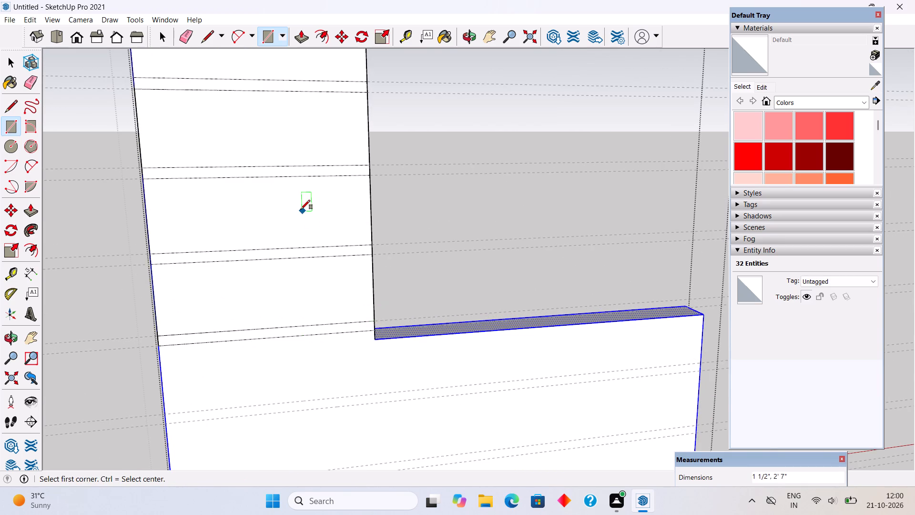
Draw a 1 1/2" high rectangle across the full width of the L-shaped panel's foot between its upper guide pair.
{"action": "scroll", "coordinate": [301, 209], "scroll_direction": "down", "scroll_amount": 7}
{"action": "scroll", "coordinate": [391, 398], "scroll_direction": "up", "scroll_amount": 4}
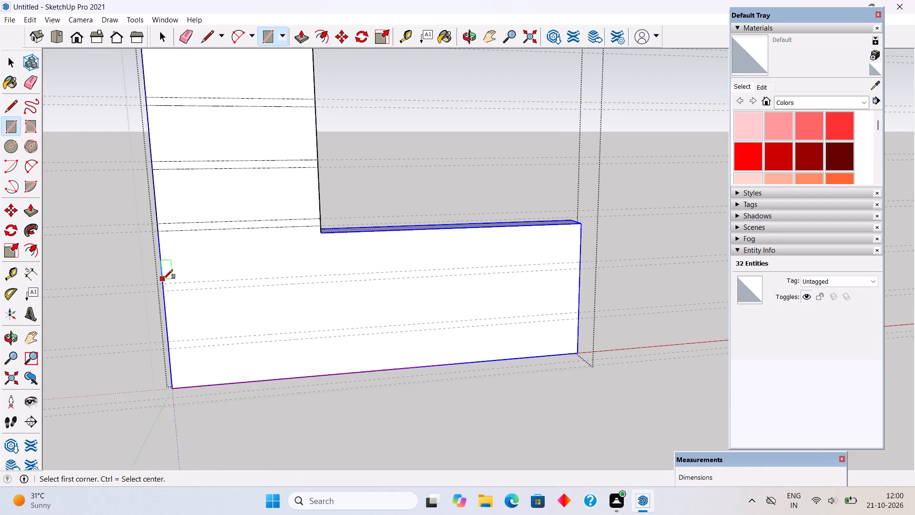
{"action": "left_click", "coordinate": [164, 281]}
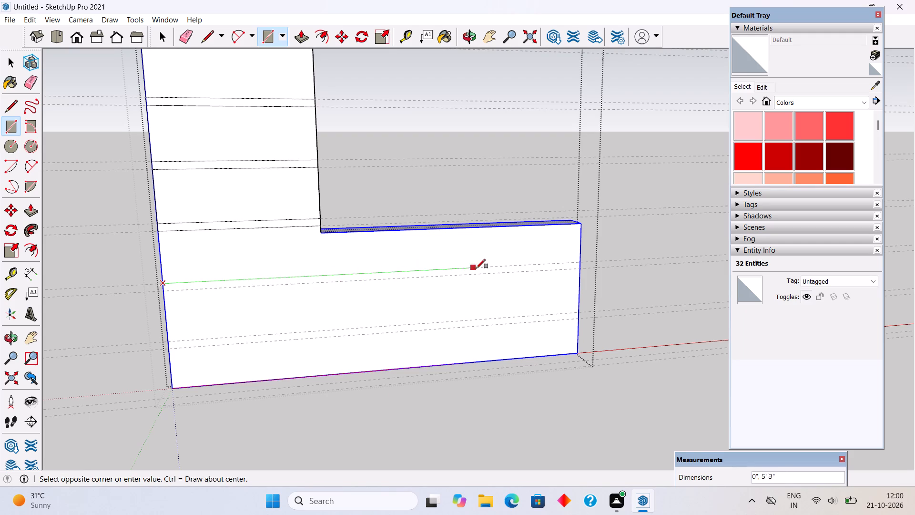
{"action": "left_click", "coordinate": [582, 269]}
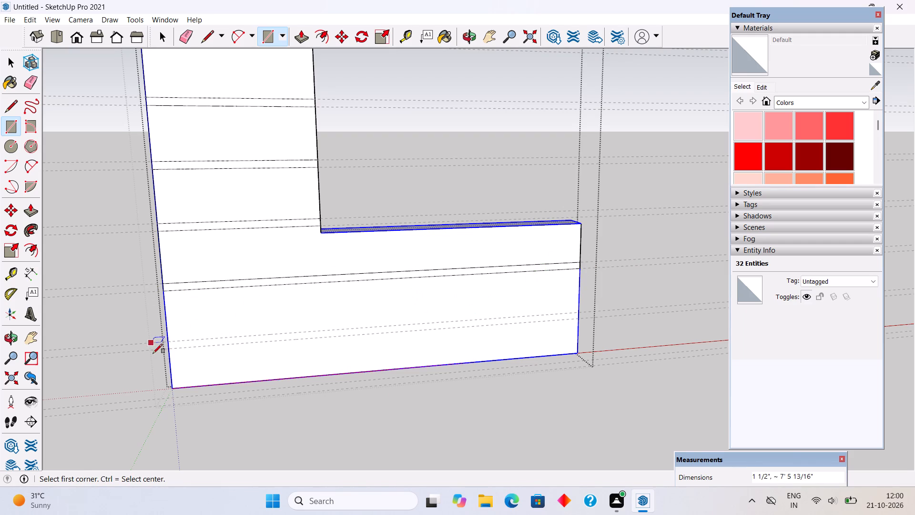
Draw a 7' 5" by 1 1/2" rectangle across the L-shaped panel's foot between its lower guide pair.
{"action": "left_click", "coordinate": [170, 338]}
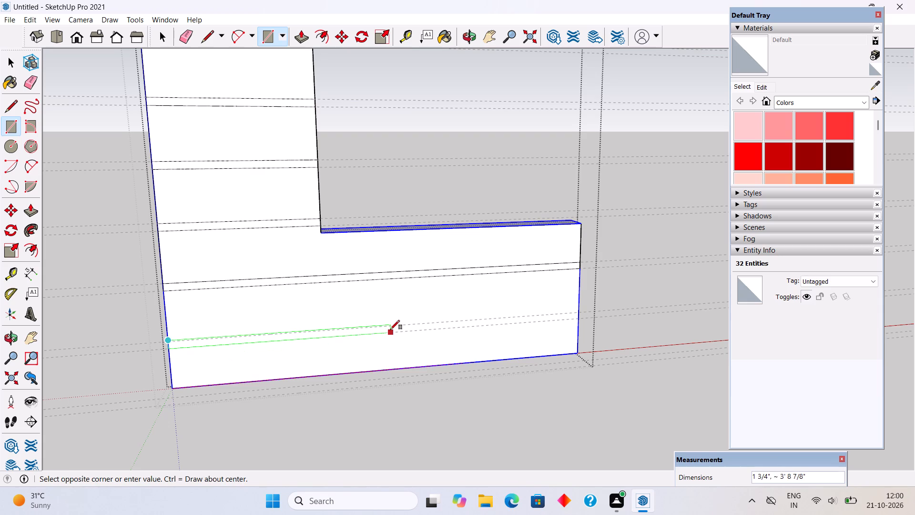
{"action": "key", "text": "r"}
{"action": "scroll", "coordinate": [169, 352], "scroll_direction": "up", "scroll_amount": 6}
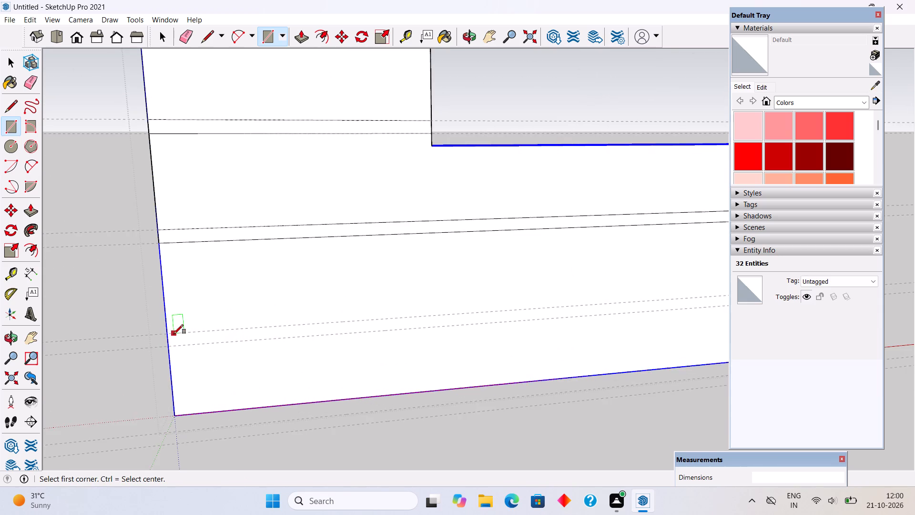
{"action": "scroll", "coordinate": [173, 334], "scroll_direction": "up", "scroll_amount": 4}
{"action": "left_click", "coordinate": [169, 353]}
{"action": "scroll", "coordinate": [159, 357], "scroll_direction": "down", "scroll_amount": 11}
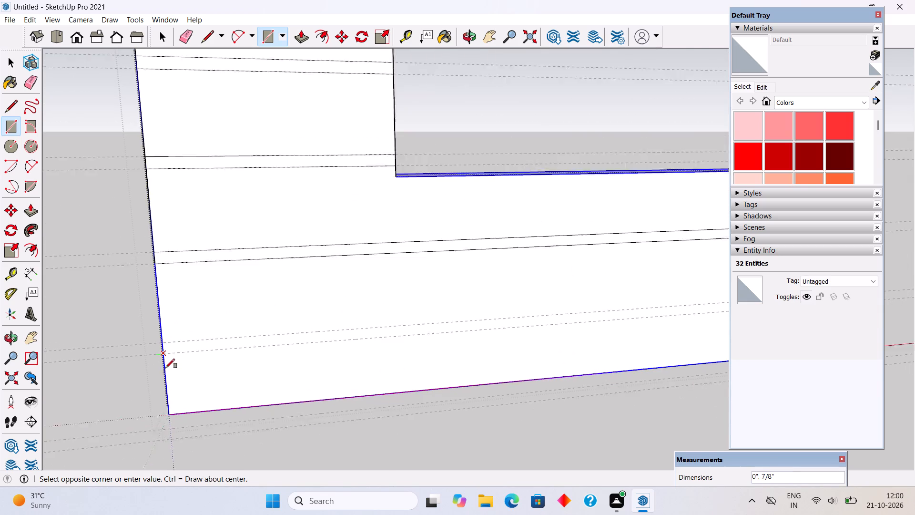
{"action": "scroll", "coordinate": [165, 368], "scroll_direction": "down", "scroll_amount": 2}
{"action": "scroll", "coordinate": [620, 315], "scroll_direction": "up", "scroll_amount": 5}
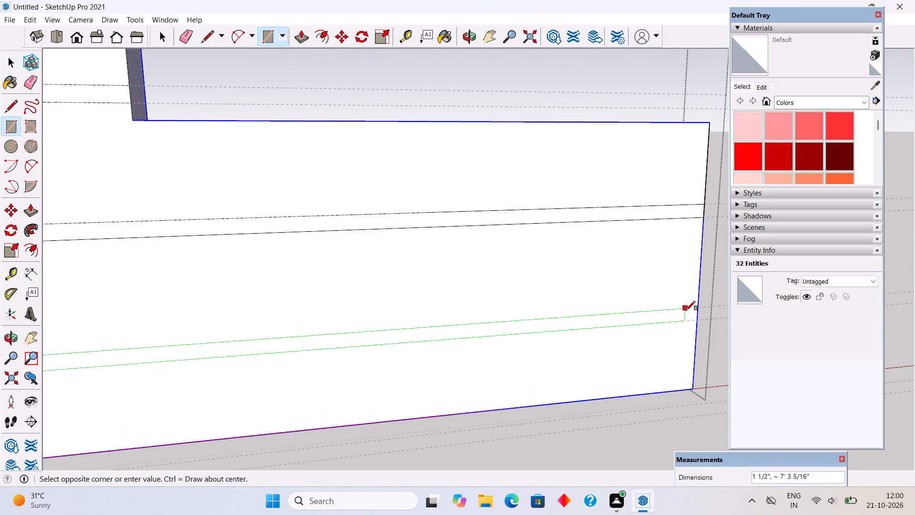
{"action": "scroll", "coordinate": [695, 311], "scroll_direction": "up", "scroll_amount": 5}
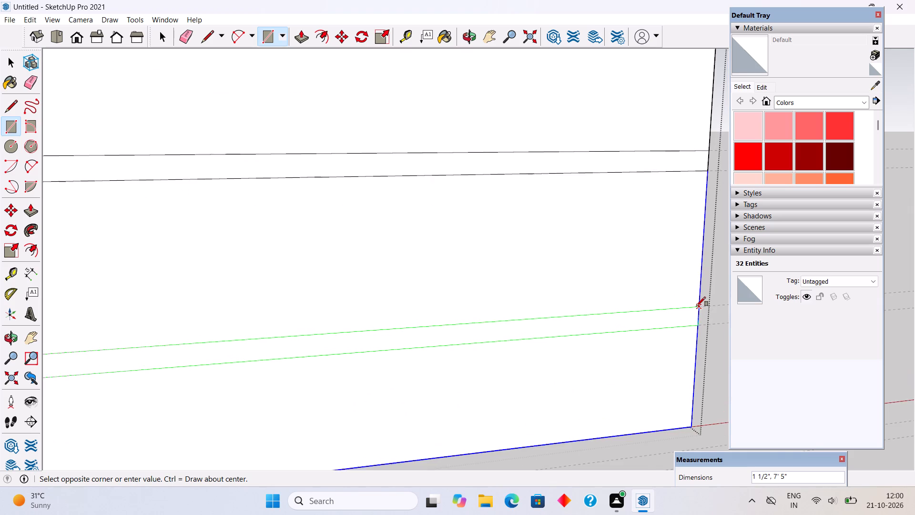
{"action": "left_click", "coordinate": [696, 306]}
{"action": "key", "text": "space"}
Push the lowest strip on the L-shaped panel's foot 1/2" into the panel.
{"action": "scroll", "coordinate": [696, 306], "scroll_direction": "down", "scroll_amount": 5}
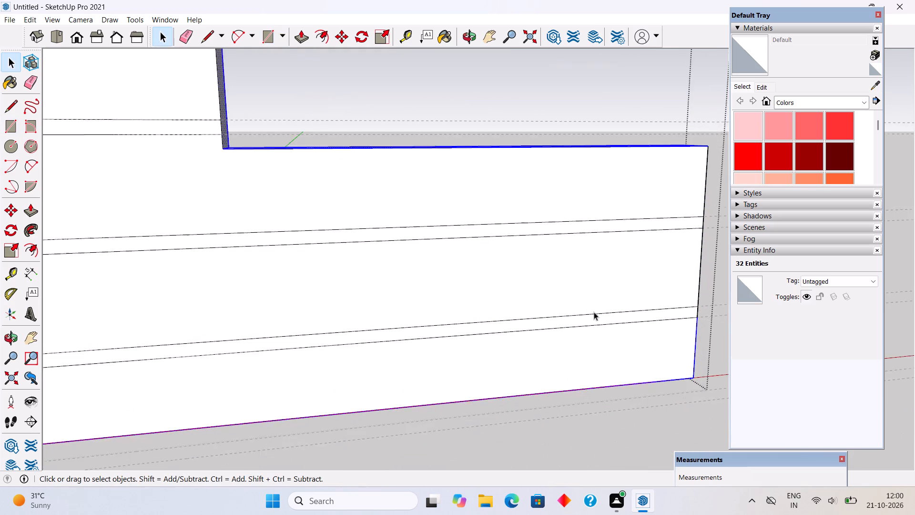
{"action": "scroll", "coordinate": [594, 312], "scroll_direction": "down", "scroll_amount": 14}
{"action": "middle_click_drag", "start_coordinate": [499, 328], "coordinate": [661, 313]}
{"action": "scroll", "coordinate": [379, 337], "scroll_direction": "up", "scroll_amount": 3}
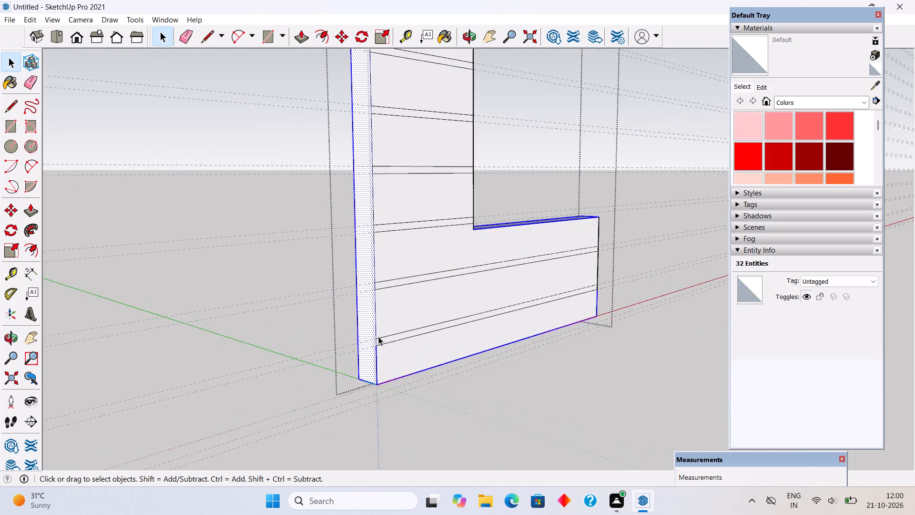
{"action": "scroll", "coordinate": [378, 337], "scroll_direction": "up", "scroll_amount": 8}
{"action": "left_click", "coordinate": [386, 334]}
{"action": "middle_click_drag", "start_coordinate": [297, 382], "coordinate": [342, 372]}
{"action": "scroll", "coordinate": [410, 346], "scroll_direction": "up", "scroll_amount": 3}
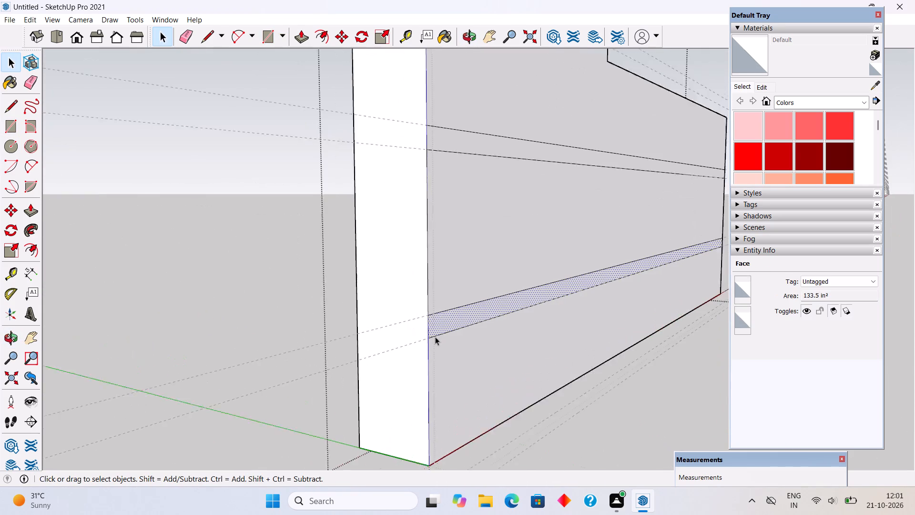
{"action": "scroll", "coordinate": [435, 337], "scroll_direction": "up", "scroll_amount": 2}
{"action": "key", "text": "p"}
{"action": "left_click", "coordinate": [474, 314]}
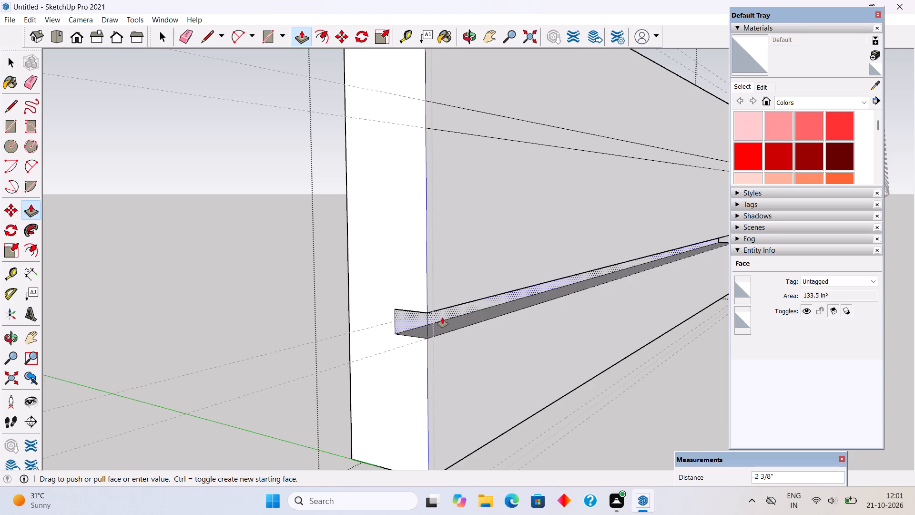
{"action": "type", "text": ".5\""}
{"action": "key", "text": "Return"}
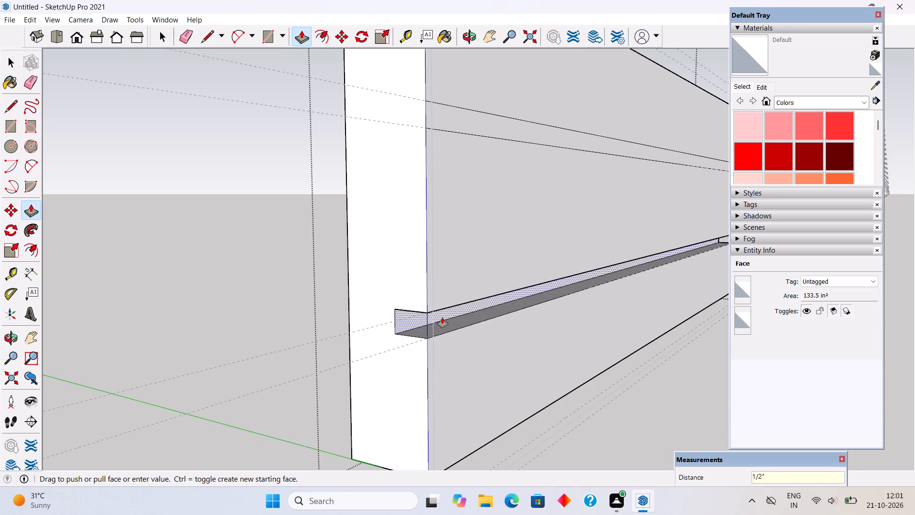
Recess the upper full-width strip of the panel's foot 1/2", undoing the first outward pull.
{"action": "double_click", "coordinate": [444, 113]}
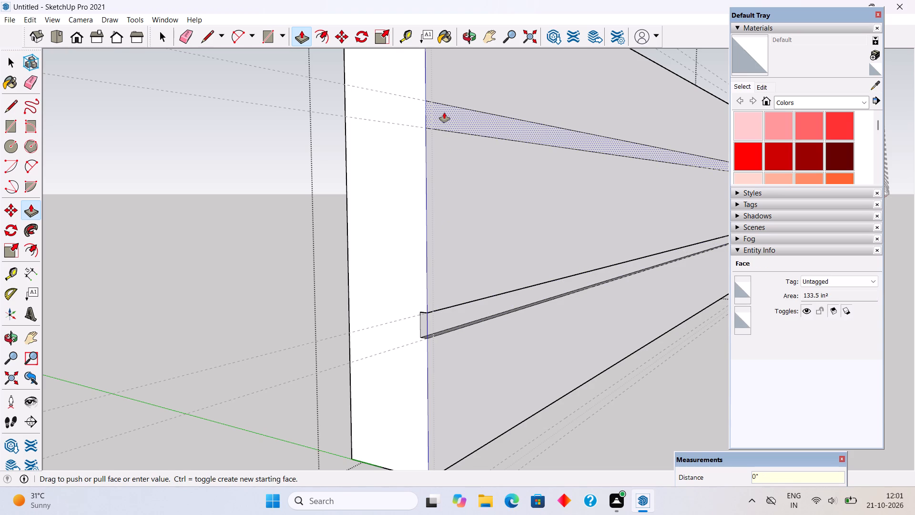
{"action": "key", "text": "ctrl+z"}
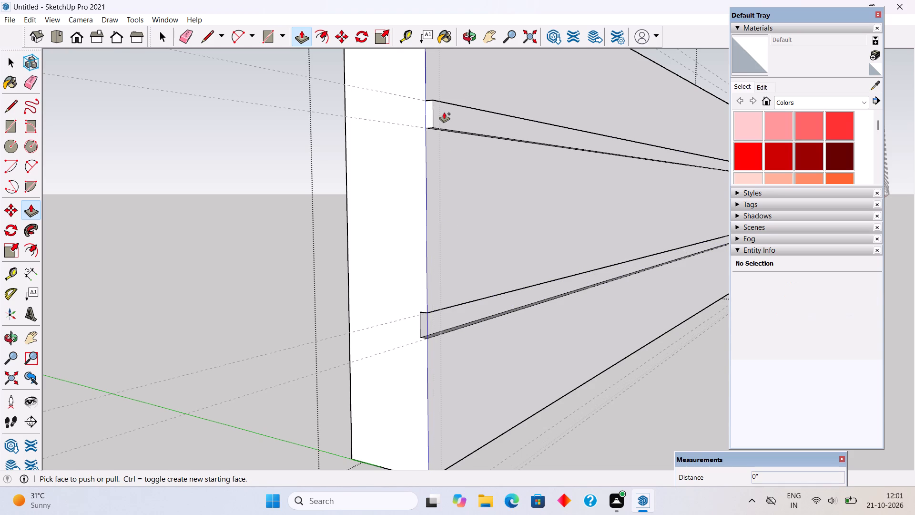
{"action": "left_click", "coordinate": [444, 113]}
{"action": "type", "text": ".5\""}
{"action": "key", "text": "Return"}
Recess the lowest strip of the panel's upright, beside the L's inner corner, by 1/2".
{"action": "scroll", "coordinate": [416, 131], "scroll_direction": "down", "scroll_amount": 8}
{"action": "scroll", "coordinate": [393, 151], "scroll_direction": "up", "scroll_amount": 1}
{"action": "scroll", "coordinate": [393, 151], "scroll_direction": "down", "scroll_amount": 3}
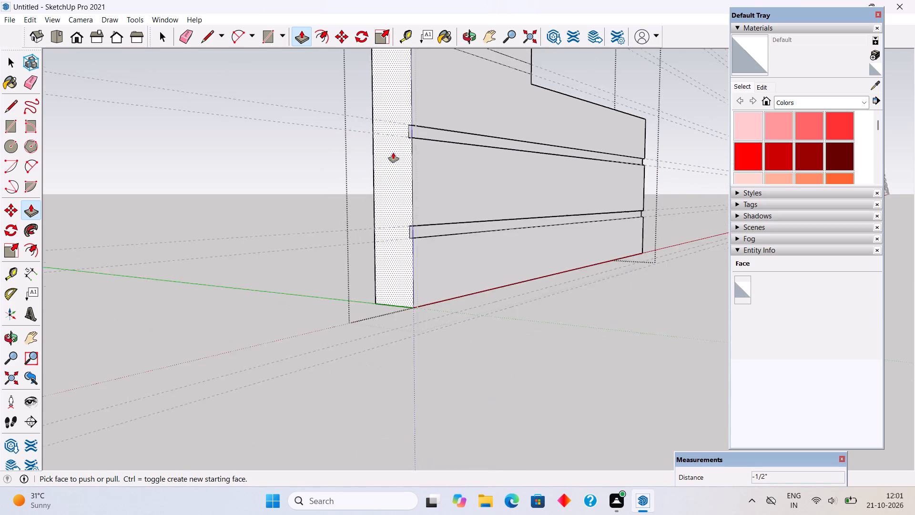
{"action": "scroll", "coordinate": [393, 153], "scroll_direction": "down", "scroll_amount": 20}
{"action": "scroll", "coordinate": [393, 153], "scroll_direction": "down", "scroll_amount": 4}
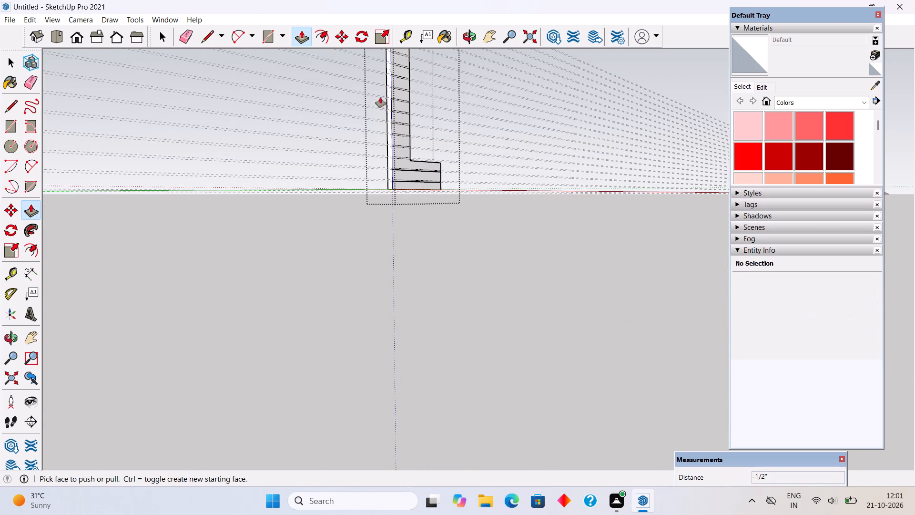
{"action": "scroll", "coordinate": [387, 77], "scroll_direction": "up", "scroll_amount": 13}
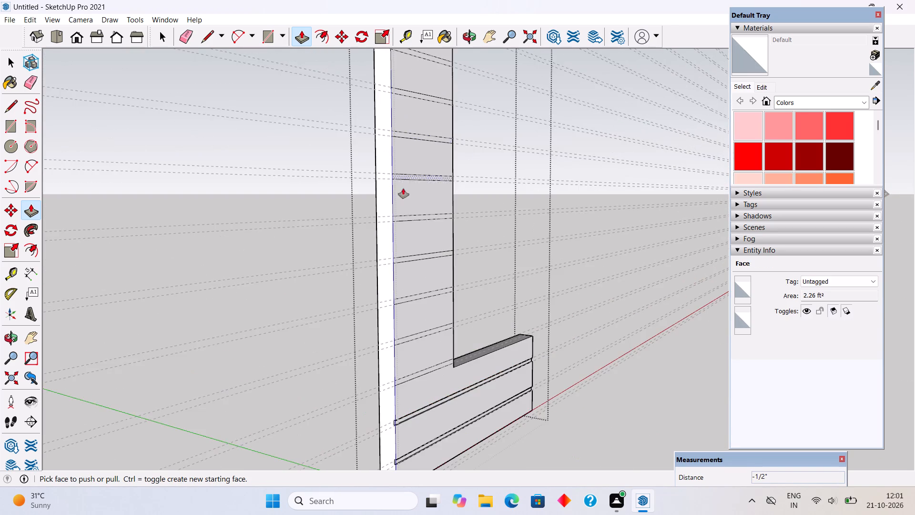
{"action": "scroll", "coordinate": [404, 279], "scroll_direction": "up", "scroll_amount": 4}
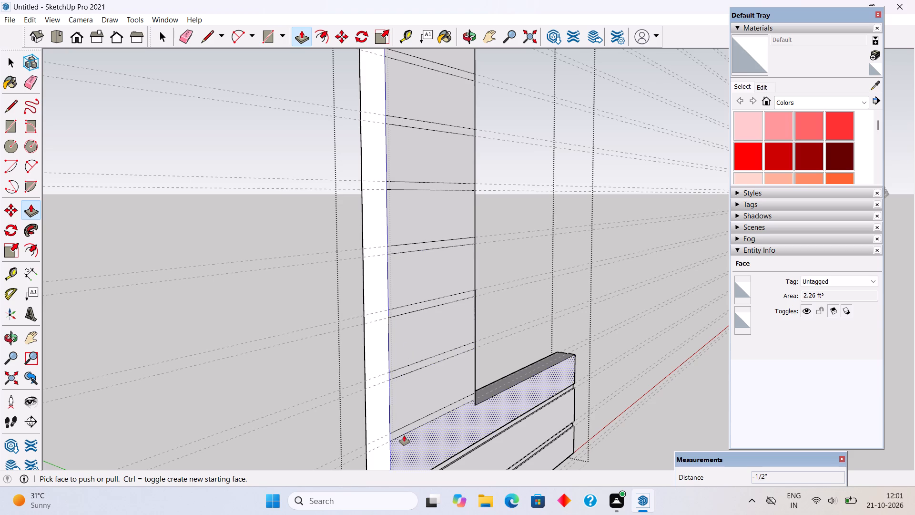
{"action": "scroll", "coordinate": [399, 283], "scroll_direction": "down", "scroll_amount": 4}
{"action": "scroll", "coordinate": [385, 430], "scroll_direction": "up", "scroll_amount": 5}
{"action": "scroll", "coordinate": [411, 367], "scroll_direction": "up", "scroll_amount": 3}
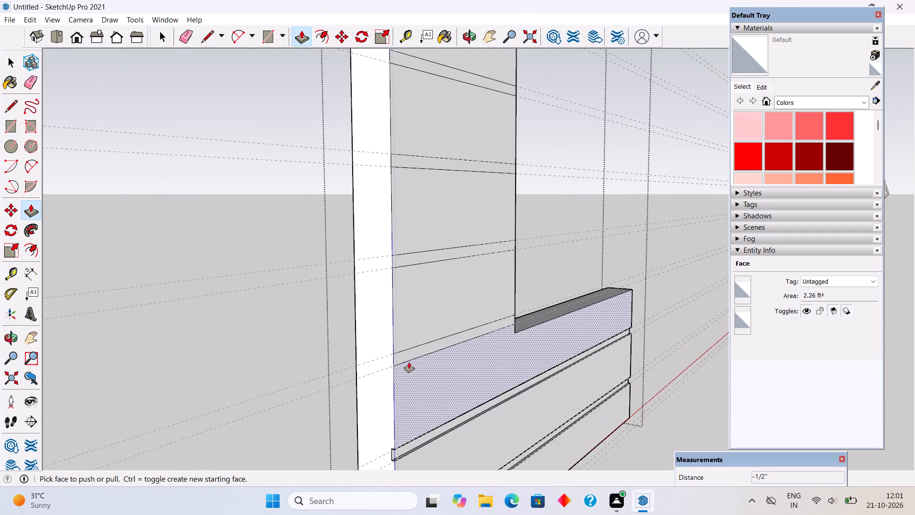
{"action": "left_click", "coordinate": [402, 359]}
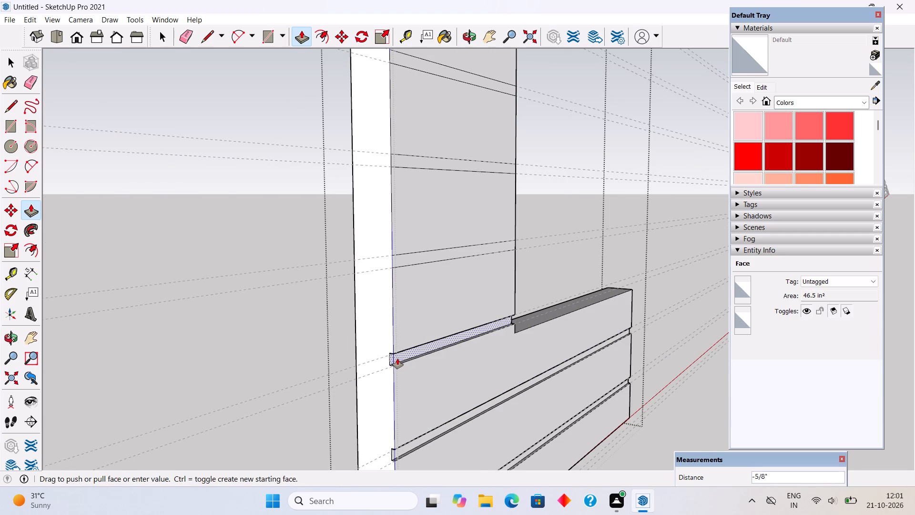
{"action": "type", "text": ".5\""}
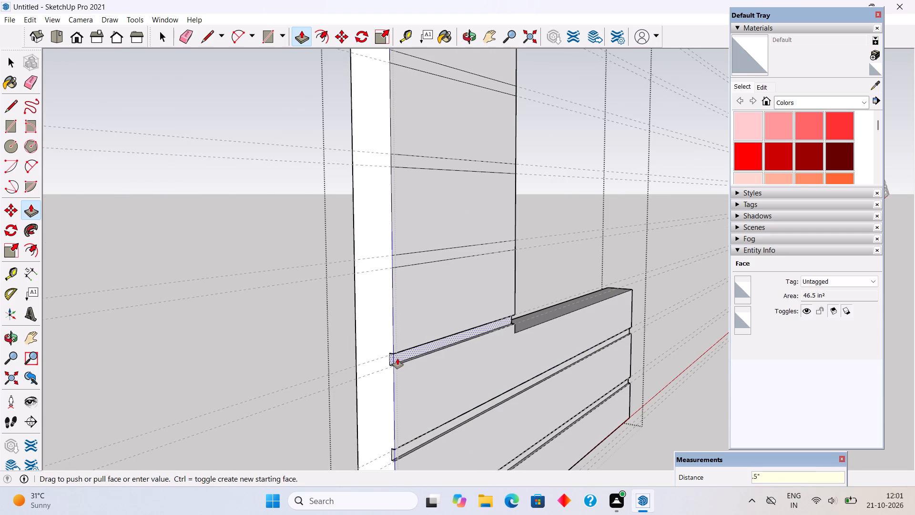
{"action": "key", "text": "Return"}
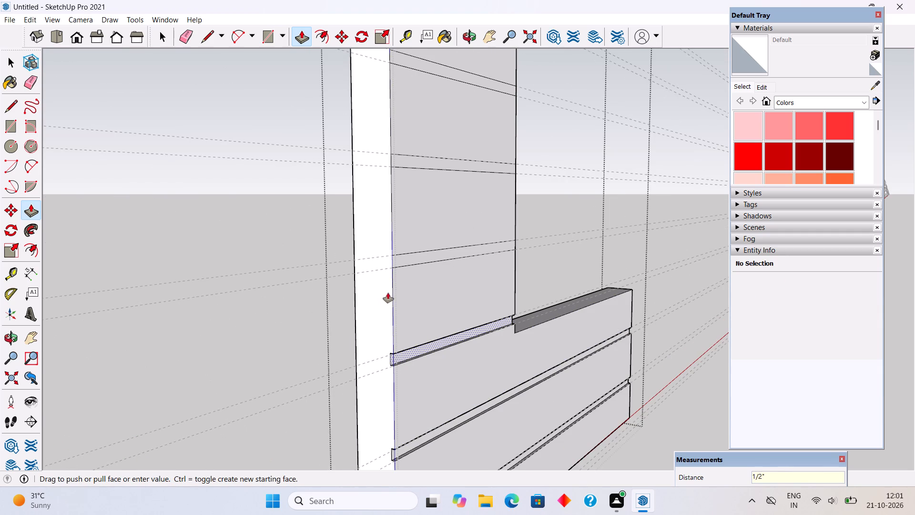
Recess the second and third strips up the upright by 1/2" each, undoing the first outward pull.
{"action": "double_click", "coordinate": [394, 262]}
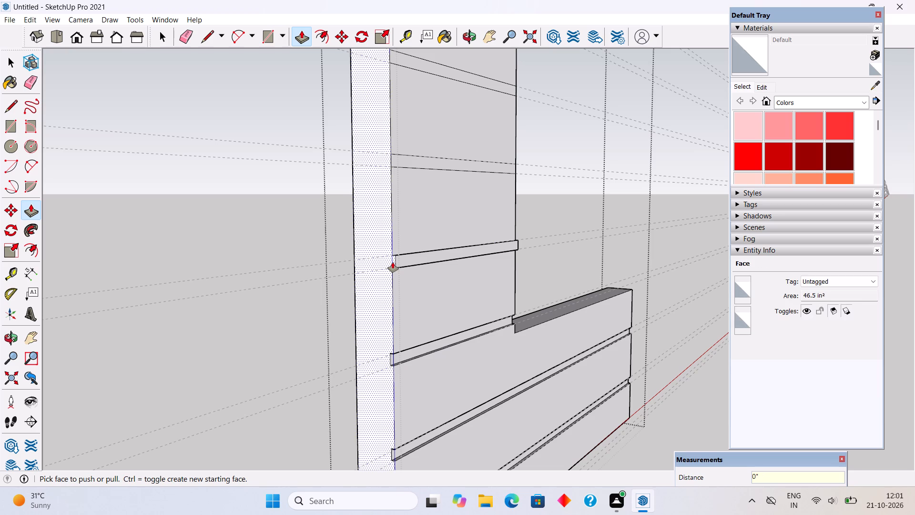
{"action": "key", "text": "ctrl+z"}
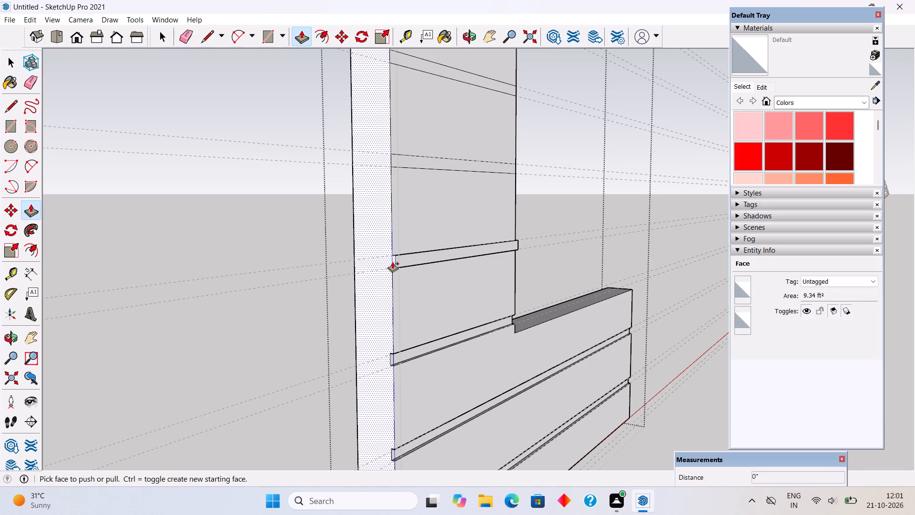
{"action": "left_click", "coordinate": [394, 259]}
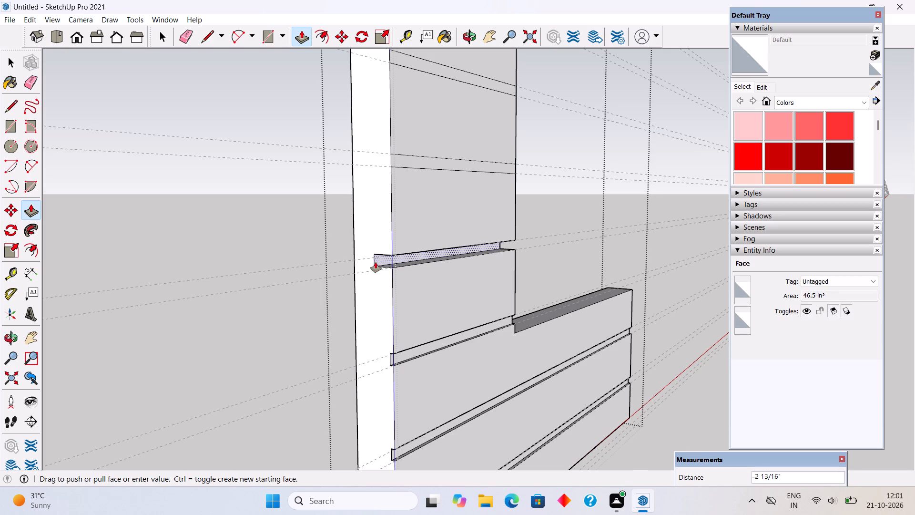
{"action": "type", "text": ".5\""}
{"action": "key", "text": "Return"}
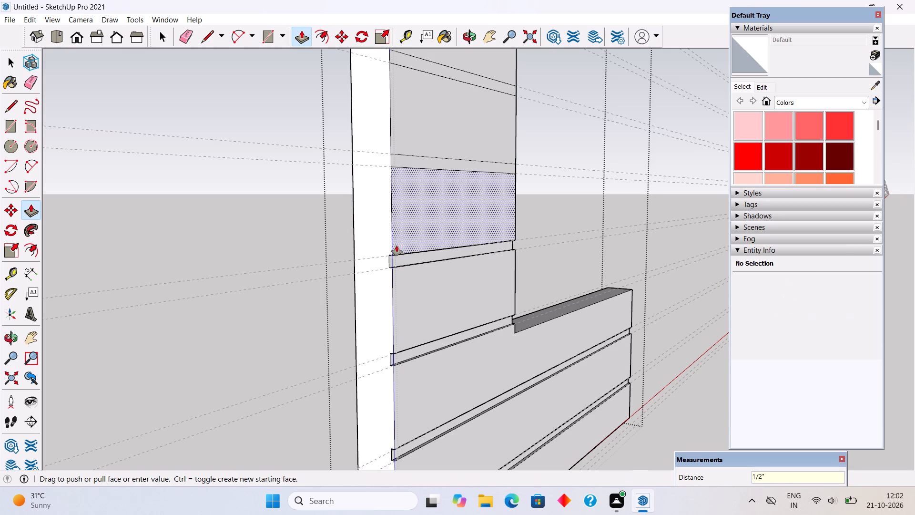
{"action": "left_click", "coordinate": [396, 163]}
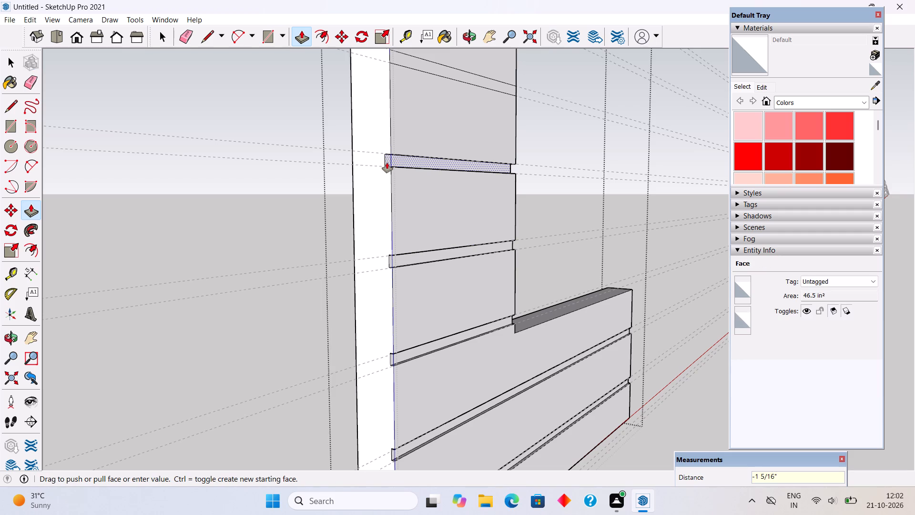
{"action": "type", "text": ".5\""}
{"action": "key", "text": "Return"}
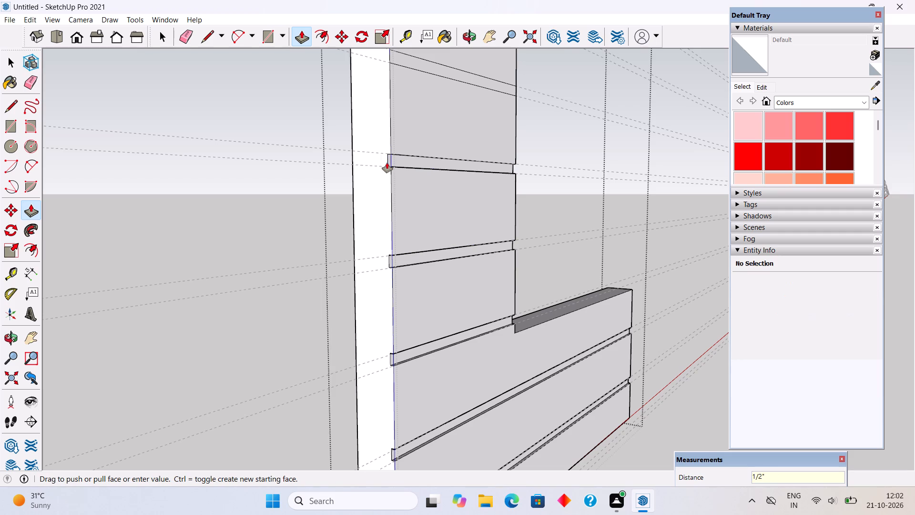
Recess the fourth and fifth strips up the panel's upright by 1/2" each.
{"action": "scroll", "coordinate": [387, 163], "scroll_direction": "down", "scroll_amount": 6}
{"action": "scroll", "coordinate": [386, 169], "scroll_direction": "up", "scroll_amount": 1}
{"action": "scroll", "coordinate": [398, 223], "scroll_direction": "down", "scroll_amount": 3}
{"action": "scroll", "coordinate": [396, 243], "scroll_direction": "up", "scroll_amount": 1}
{"action": "scroll", "coordinate": [396, 243], "scroll_direction": "down", "scroll_amount": 13}
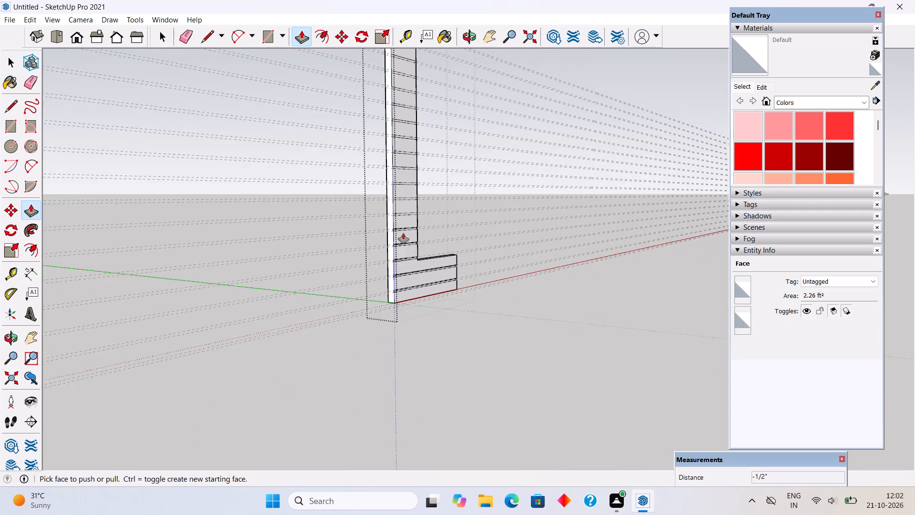
{"action": "scroll", "coordinate": [407, 222], "scroll_direction": "down", "scroll_amount": 3}
{"action": "scroll", "coordinate": [407, 164], "scroll_direction": "up", "scroll_amount": 13}
{"action": "scroll", "coordinate": [399, 310], "scroll_direction": "up", "scroll_amount": 5}
{"action": "left_click", "coordinate": [382, 244]}
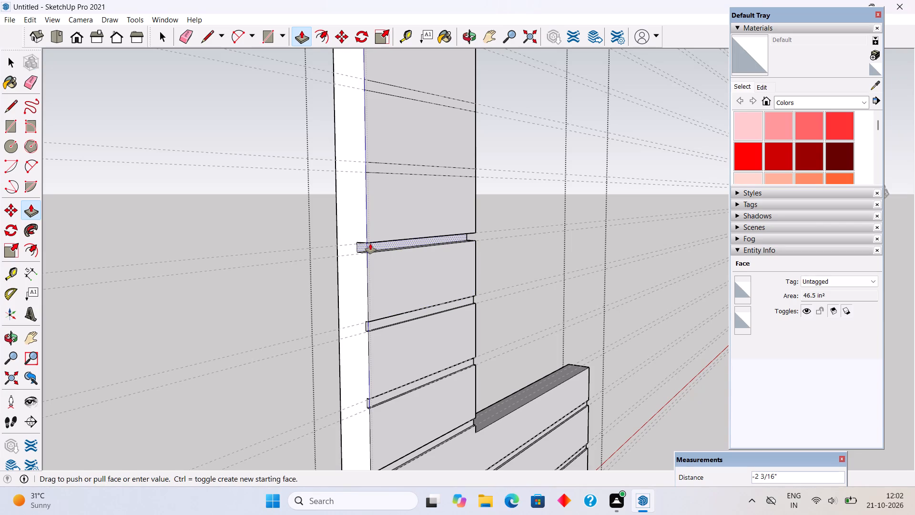
{"action": "type", "text": ".5\""}
{"action": "key", "text": "Return"}
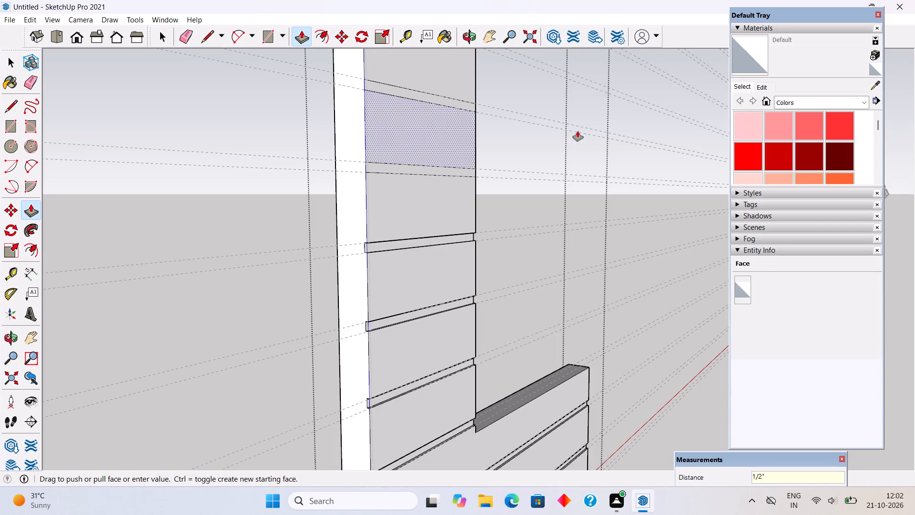
{"action": "left_click", "coordinate": [380, 170]}
{"action": "type", "text": ".5\""}
{"action": "key", "text": "Return"}
Recess the sixth and seventh strips up the panel's upright by 1/2" each.
{"action": "scroll", "coordinate": [327, 172], "scroll_direction": "down", "scroll_amount": 4}
{"action": "scroll", "coordinate": [334, 360], "scroll_direction": "down", "scroll_amount": 10}
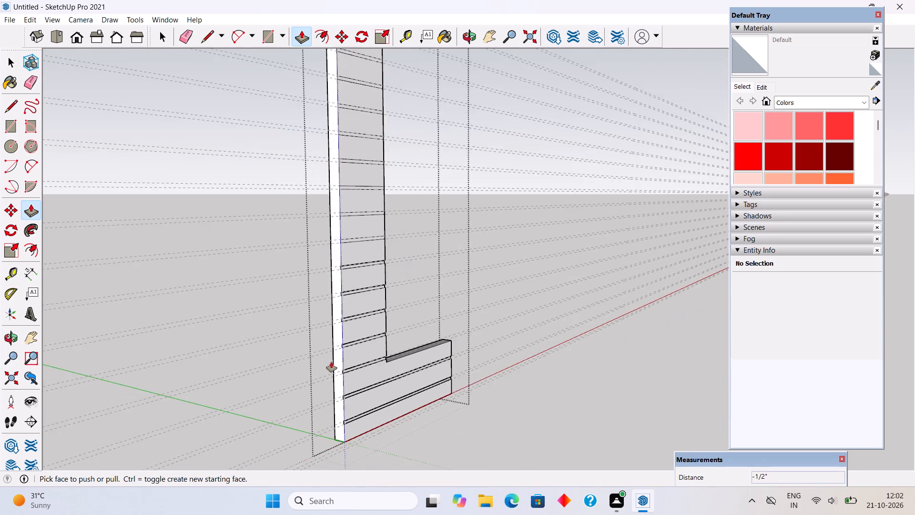
{"action": "scroll", "coordinate": [326, 215], "scroll_direction": "up", "scroll_amount": 16}
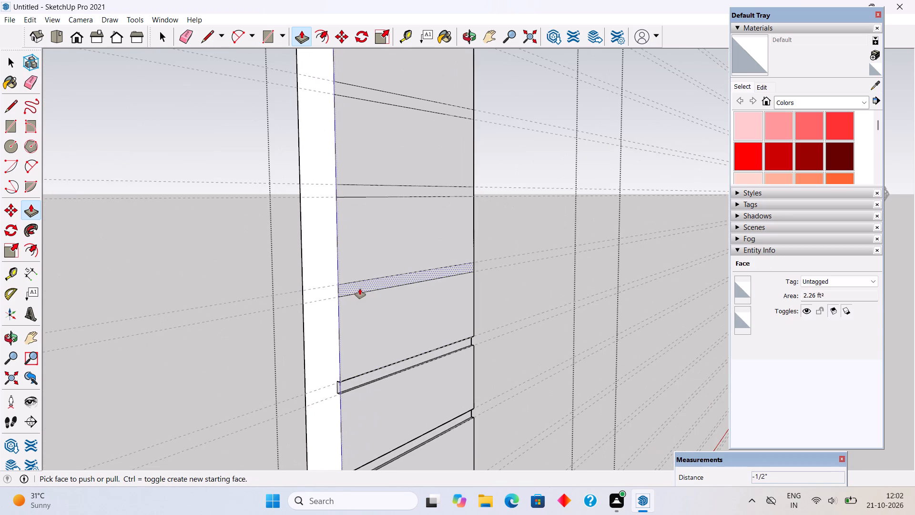
{"action": "left_click", "coordinate": [360, 288]}
{"action": "type", "text": ".5\""}
{"action": "key", "text": "Return"}
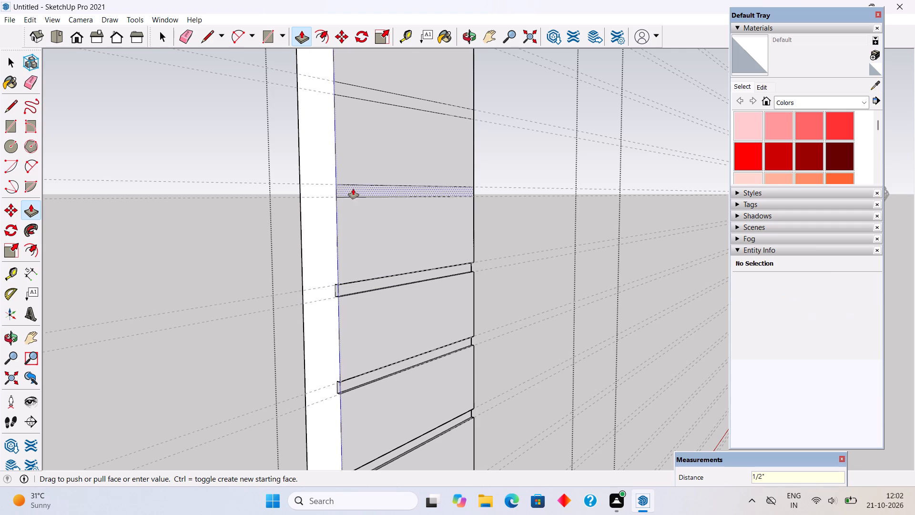
{"action": "left_click", "coordinate": [351, 195]}
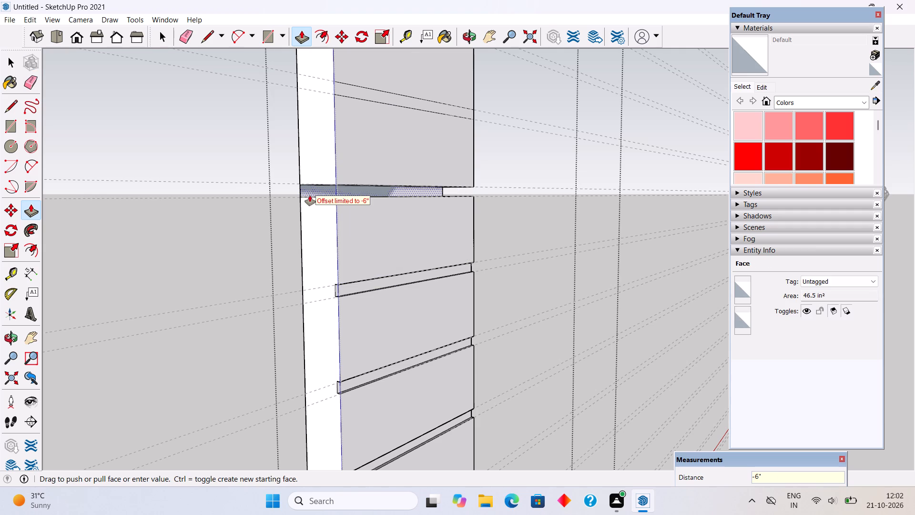
{"action": "type", "text": ".5\""}
{"action": "key", "text": "Return"}
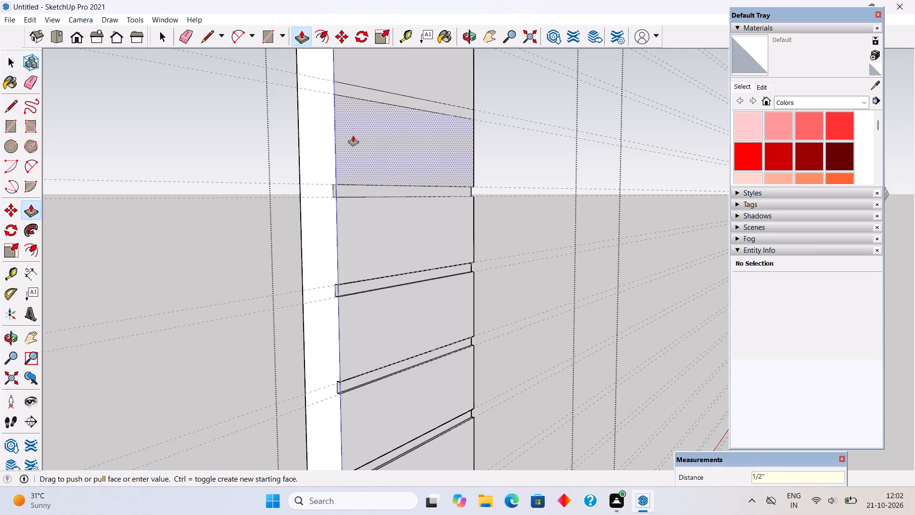
Recess the eighth and ninth strips up the panel's upright by 1/2" each.
{"action": "left_click", "coordinate": [366, 91]}
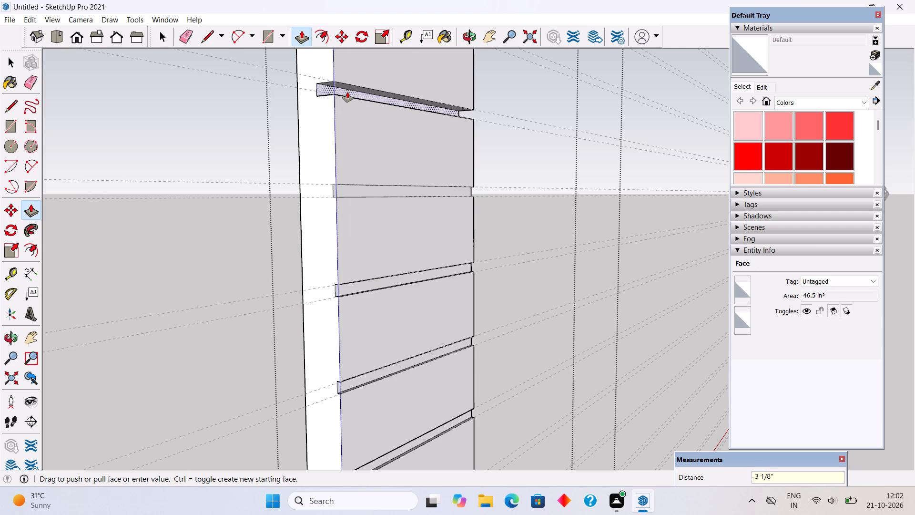
{"action": "type", "text": ".5\""}
{"action": "key", "text": "Return"}
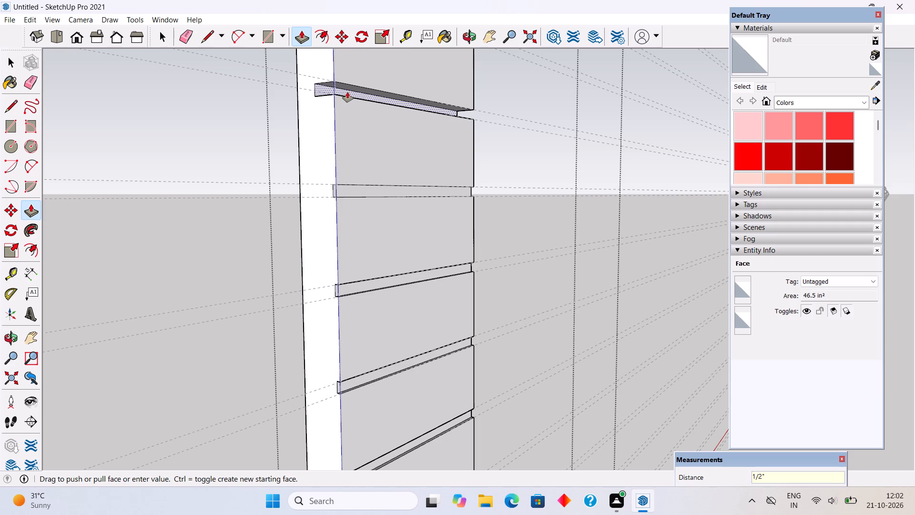
{"action": "scroll", "coordinate": [344, 104], "scroll_direction": "down", "scroll_amount": 5}
{"action": "scroll", "coordinate": [344, 141], "scroll_direction": "down", "scroll_amount": 20}
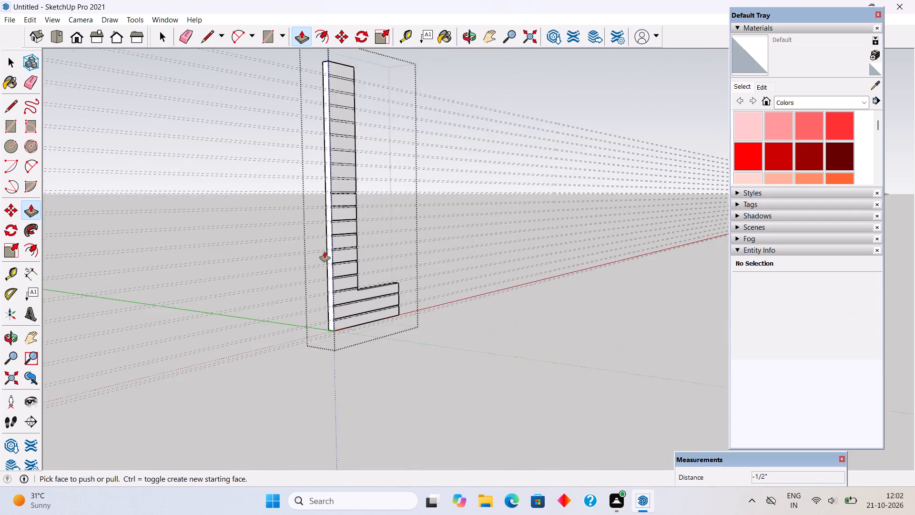
{"action": "scroll", "coordinate": [325, 252], "scroll_direction": "down", "scroll_amount": 2}
{"action": "scroll", "coordinate": [304, 98], "scroll_direction": "up", "scroll_amount": 20}
{"action": "scroll", "coordinate": [304, 98], "scroll_direction": "up", "scroll_amount": 3}
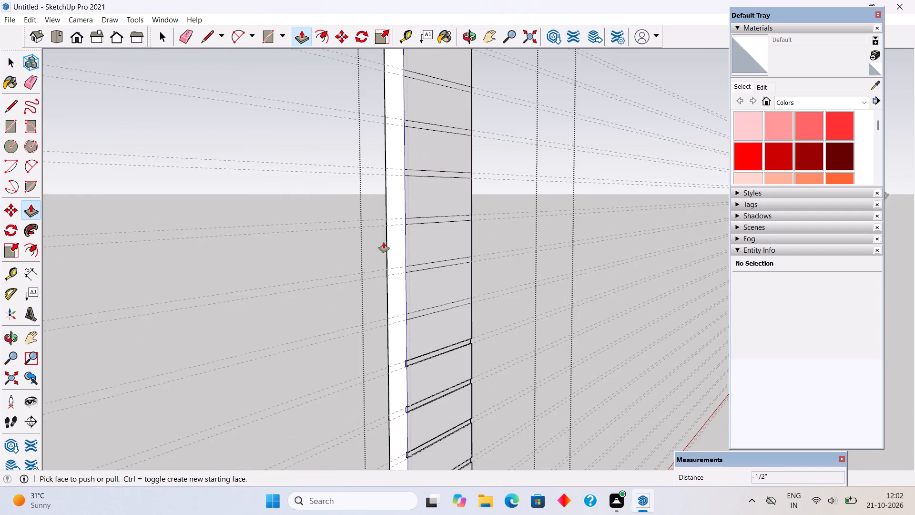
{"action": "scroll", "coordinate": [410, 288], "scroll_direction": "up", "scroll_amount": 1}
{"action": "left_click", "coordinate": [422, 339]}
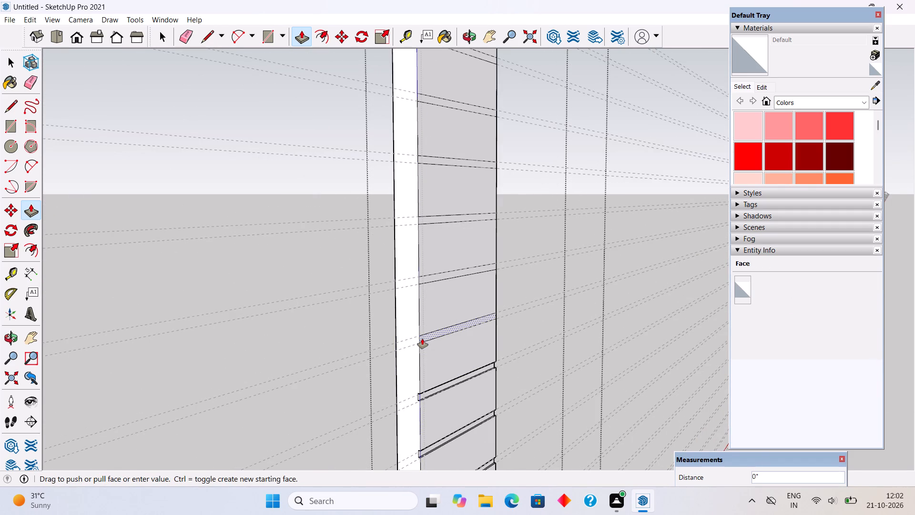
{"action": "type", "text": ".5\""}
{"action": "key", "text": "Return"}
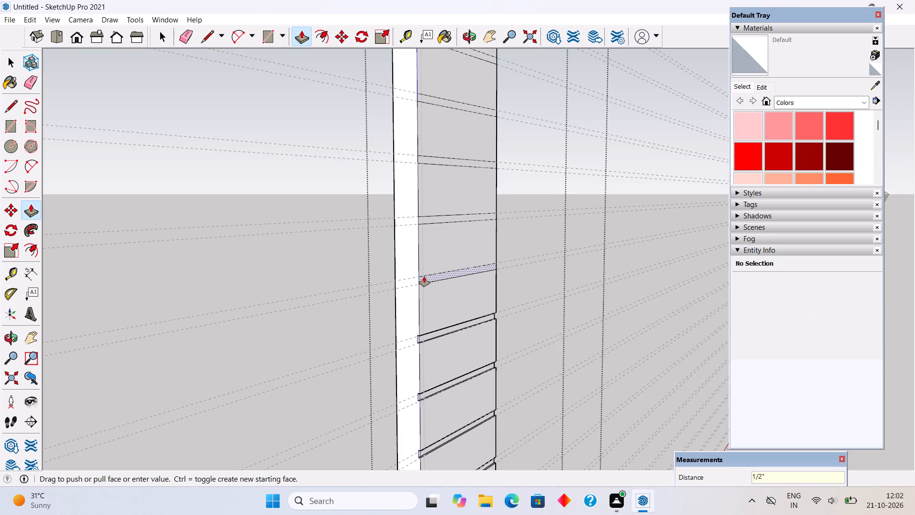
Recess the tenth and eleventh strips up the panel's upright by 1/2" each.
{"action": "left_click", "coordinate": [424, 277]}
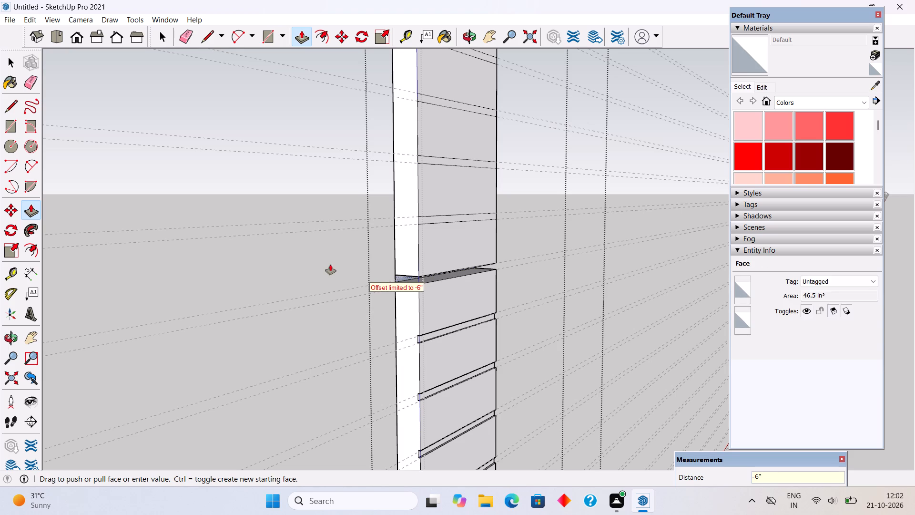
{"action": "type", "text": ".5\""}
{"action": "key", "text": "Return"}
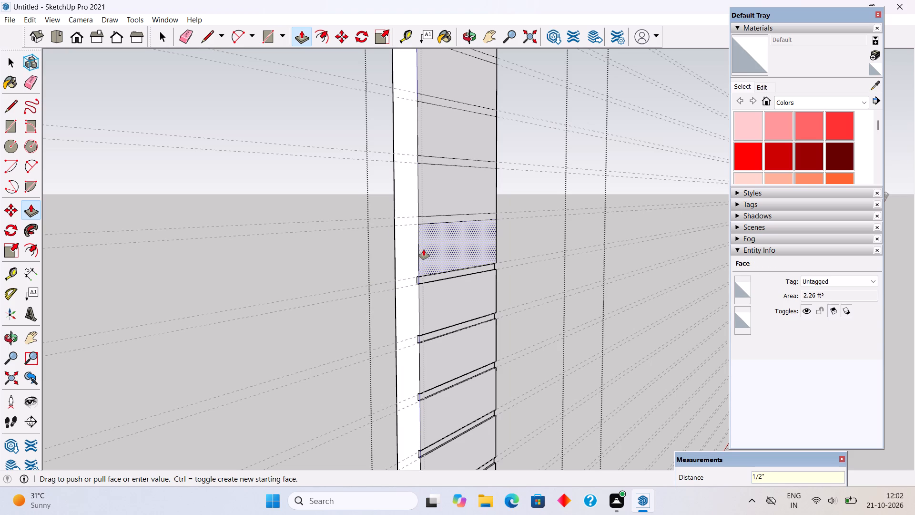
{"action": "left_click", "coordinate": [436, 219]}
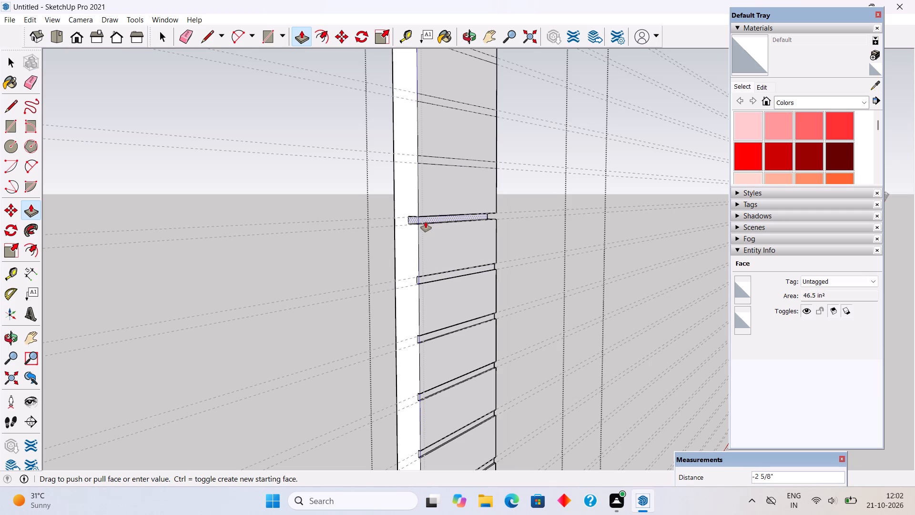
{"action": "type", "text": ".5\""}
{"action": "key", "text": "Return"}
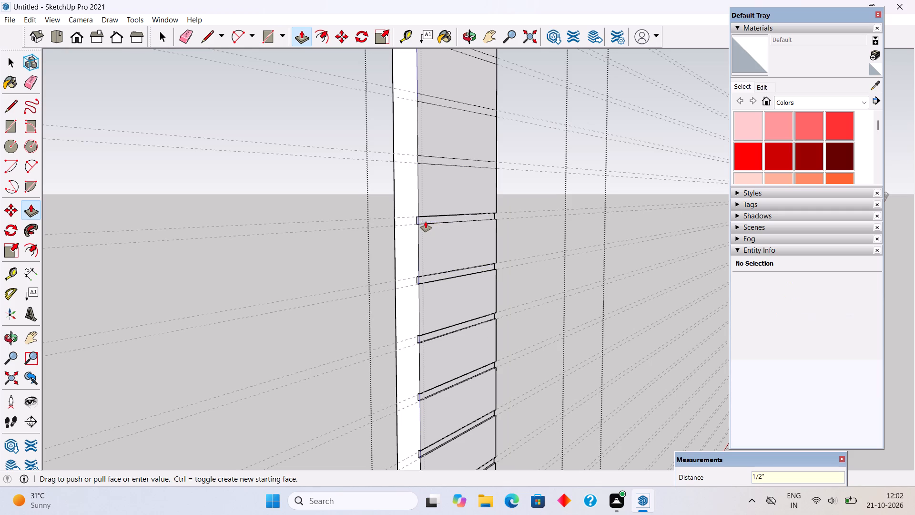
Recess the twelfth and thirteenth strips up the panel's upright by 1/2" each.
{"action": "left_click", "coordinate": [460, 164]}
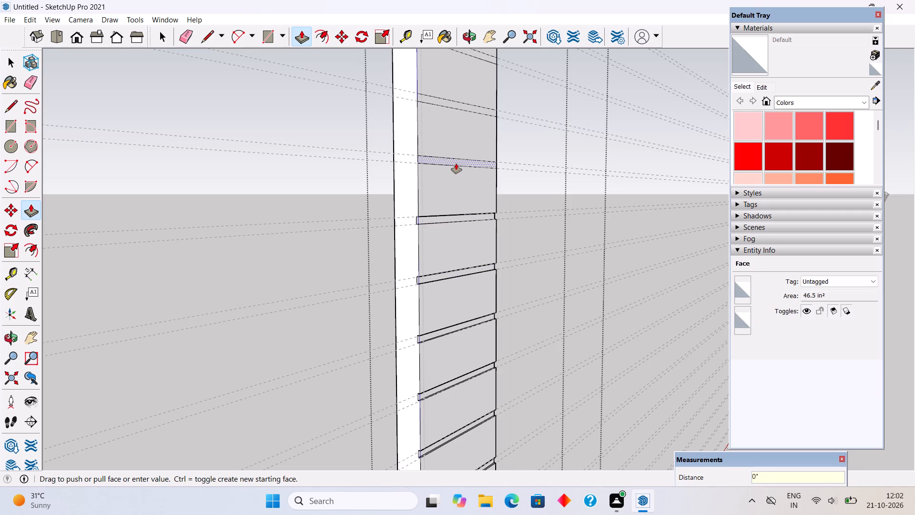
{"action": "type", "text": ".5\""}
{"action": "key", "text": "Return"}
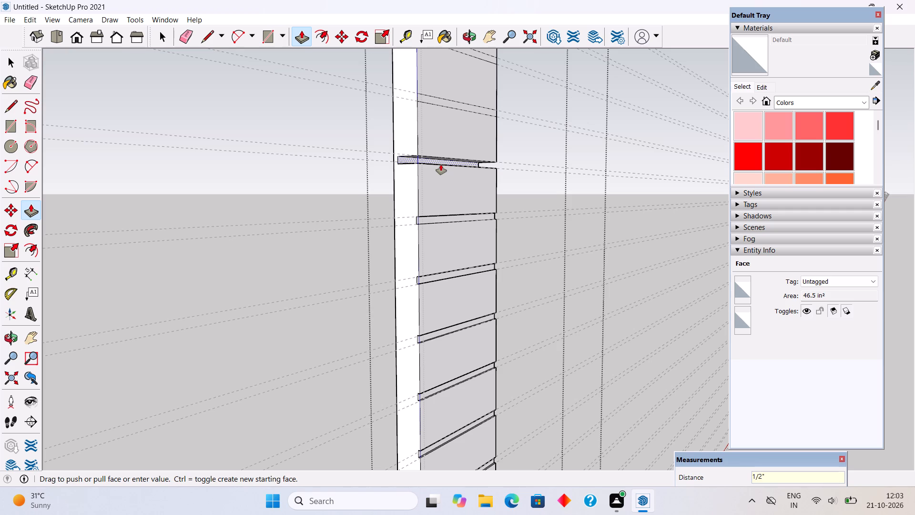
{"action": "left_click", "coordinate": [431, 95]}
{"action": "key", "text": "space"}
{"action": "type", "text": "p"}
{"action": "left_click", "coordinate": [434, 101]}
{"action": "type", "text": ".5\""}
{"action": "key", "text": "Return"}
Recess the three remaining strips at the top of the panel's upright by 1/2" each.
{"action": "scroll", "coordinate": [424, 101], "scroll_direction": "down", "scroll_amount": 5}
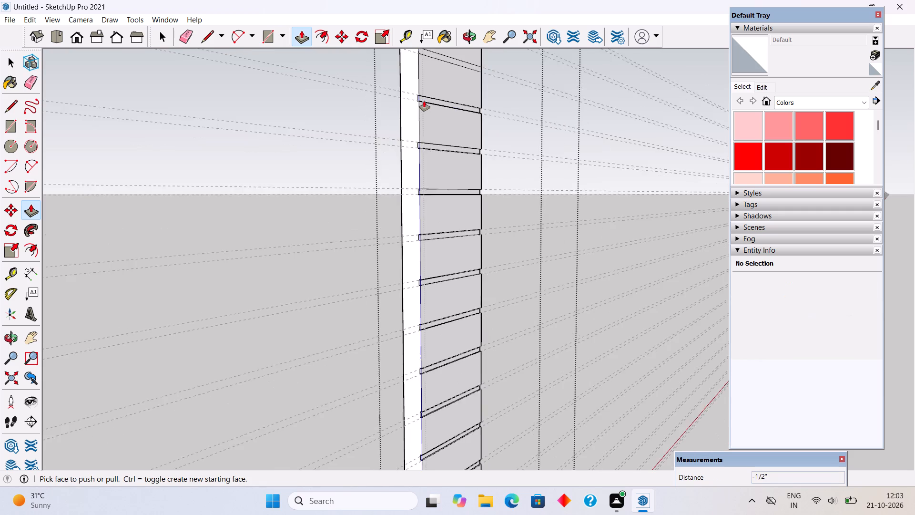
{"action": "scroll", "coordinate": [424, 101], "scroll_direction": "down", "scroll_amount": 10}
{"action": "scroll", "coordinate": [415, 114], "scroll_direction": "up", "scroll_amount": 13}
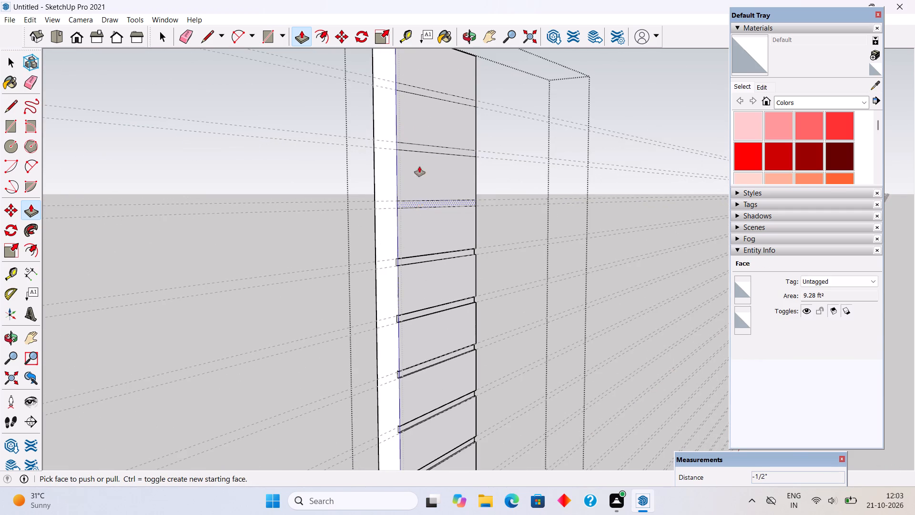
{"action": "left_click", "coordinate": [406, 88]}
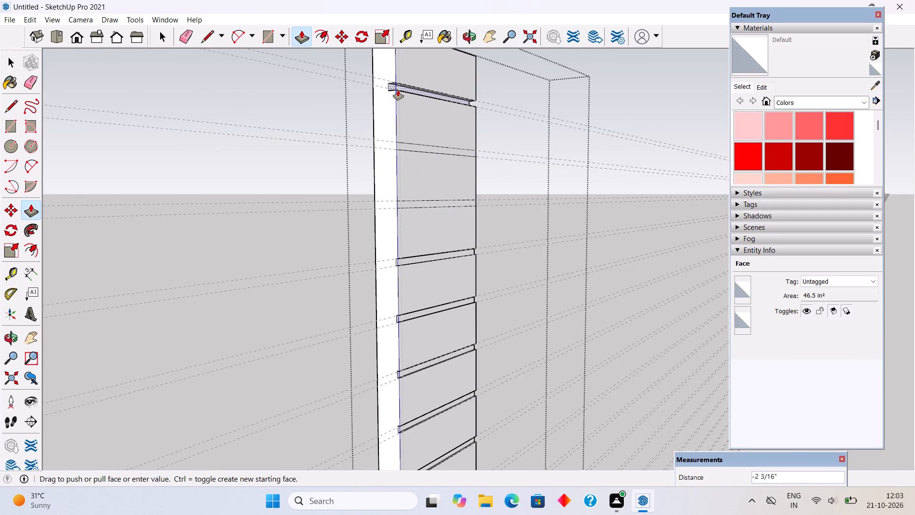
{"action": "type", "text": ".5\""}
{"action": "key", "text": "Return"}
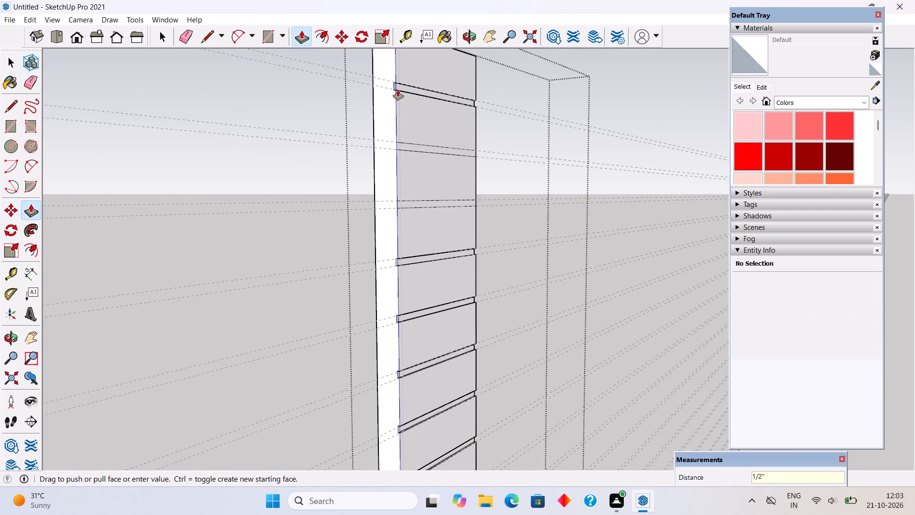
{"action": "left_click", "coordinate": [413, 145]}
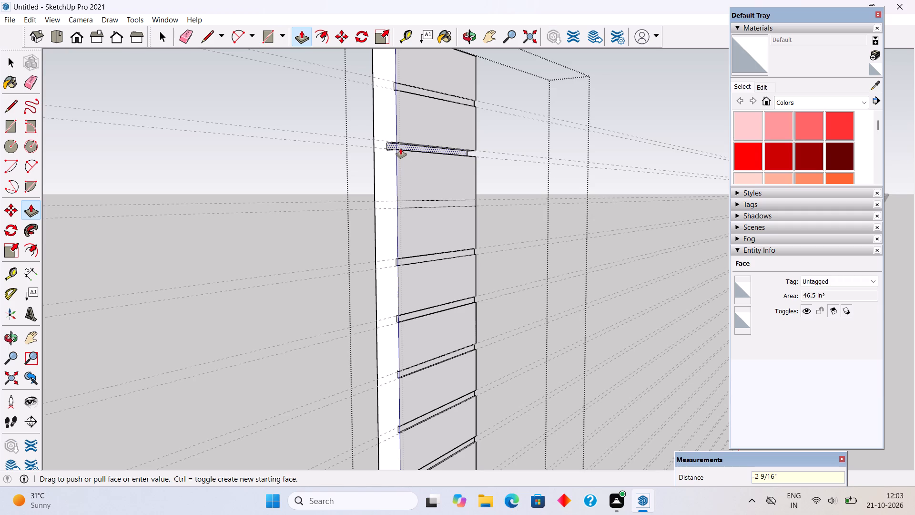
{"action": "type", "text": ".5\""}
{"action": "key", "text": "Return"}
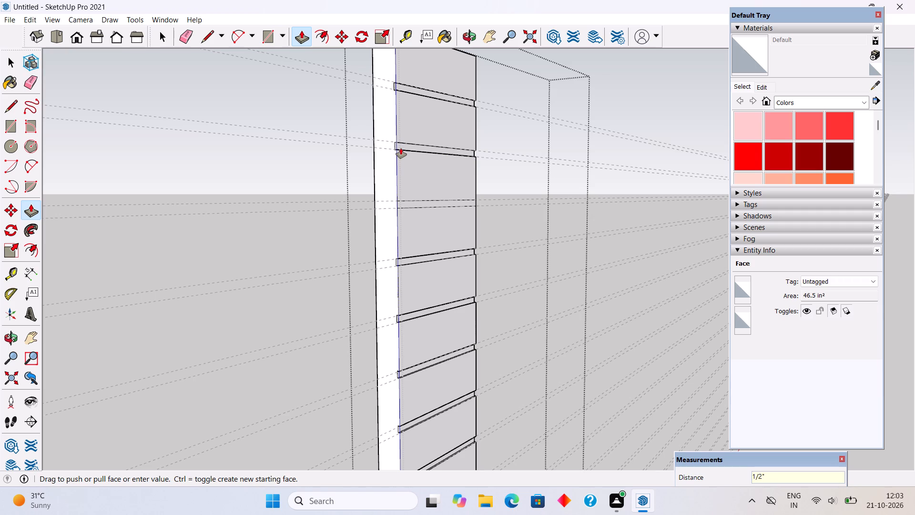
{"action": "left_click", "coordinate": [411, 202]}
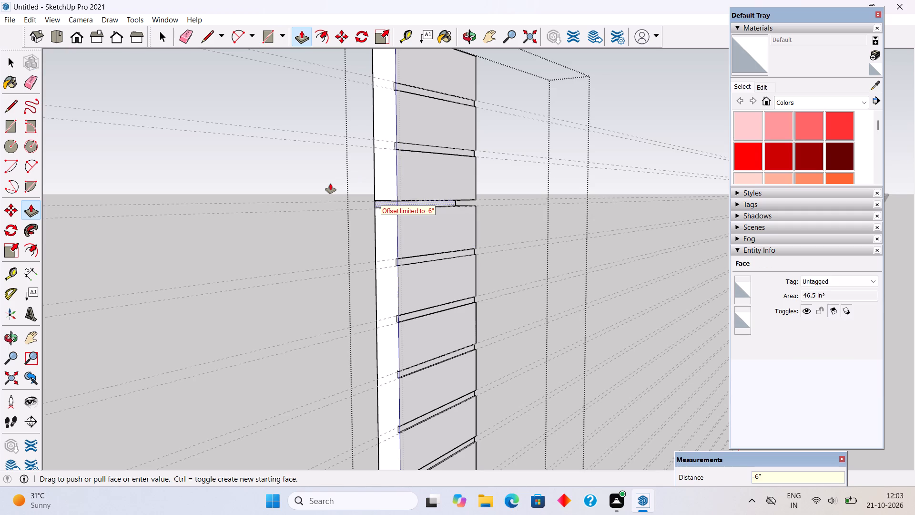
{"action": "type", "text": ".5"}
{"action": "key", "text": "shift+quotedbl"}
{"action": "key", "text": "Return"}
{"action": "key", "text": "space"}
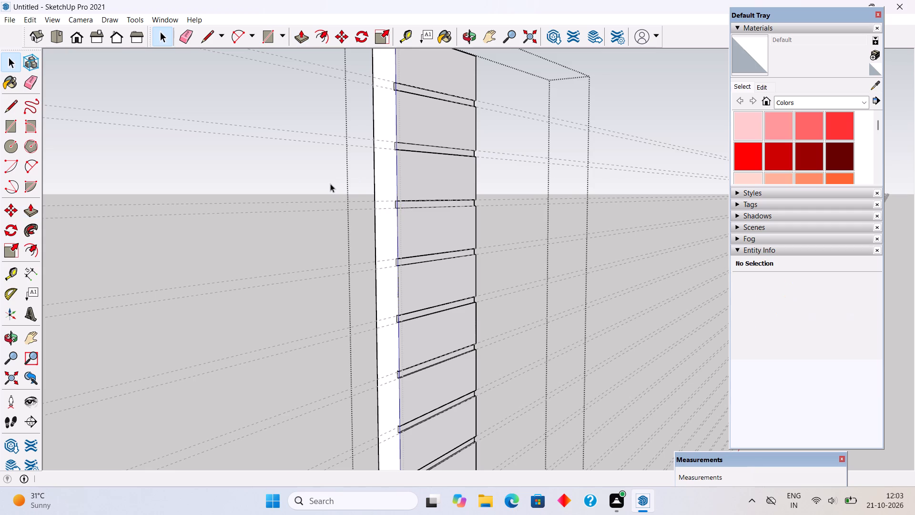
Close the L-shaped panel's group and delete all construction guides.
{"action": "scroll", "coordinate": [330, 184], "scroll_direction": "down", "scroll_amount": 5}
{"action": "scroll", "coordinate": [347, 319], "scroll_direction": "down", "scroll_amount": 15}
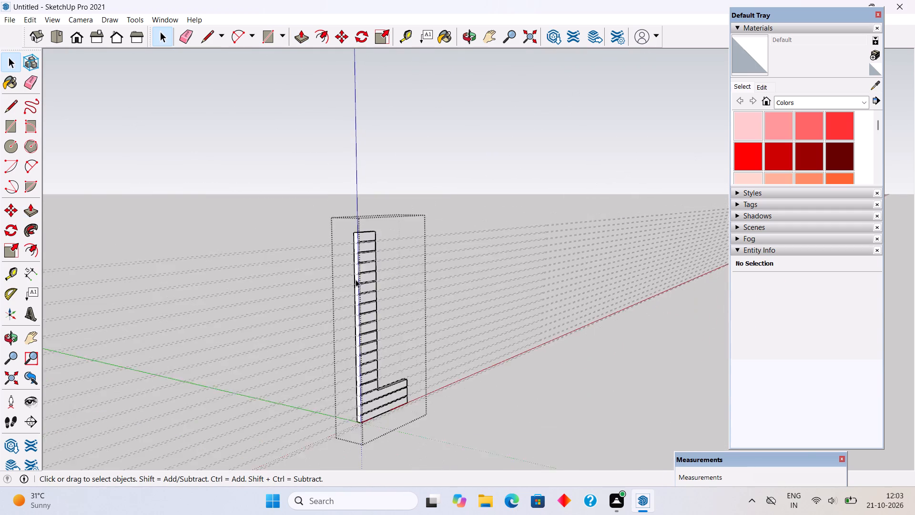
{"action": "scroll", "coordinate": [356, 279], "scroll_direction": "down", "scroll_amount": 5}
{"action": "left_click", "coordinate": [272, 205]}
{"action": "left_click", "coordinate": [24, 21]}
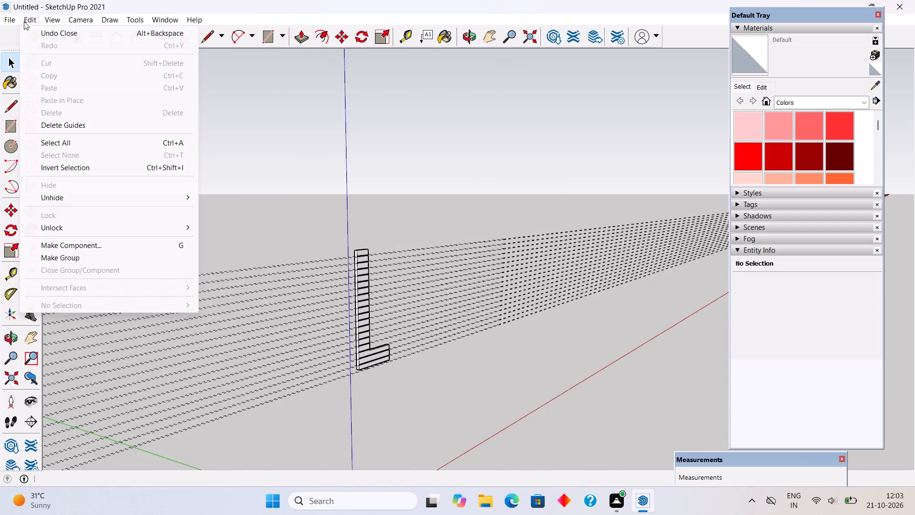
{"action": "left_click", "coordinate": [75, 122]}
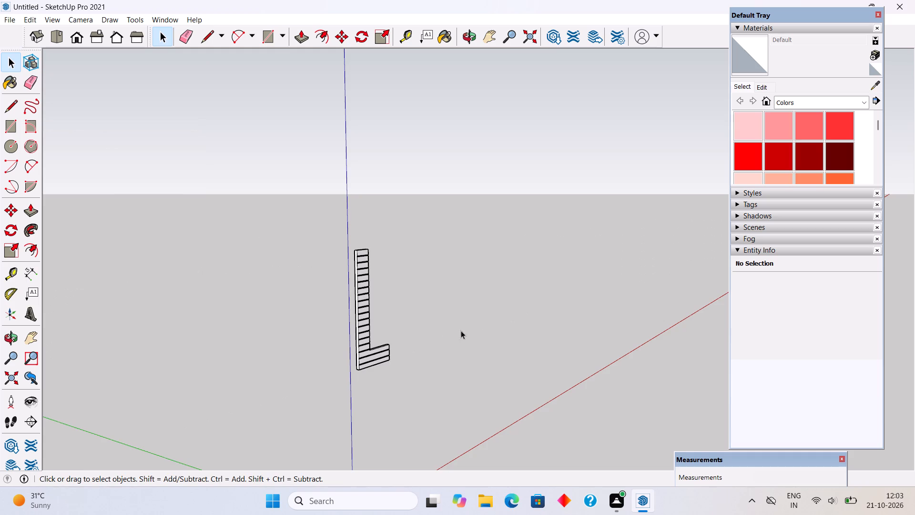
Unhide all the hidden parts of the house around the grooved L-shaped panel.
{"action": "middle_click_drag", "start_coordinate": [444, 337], "coordinate": [283, 310]}
{"action": "scroll", "coordinate": [279, 307], "scroll_direction": "up", "scroll_amount": 5}
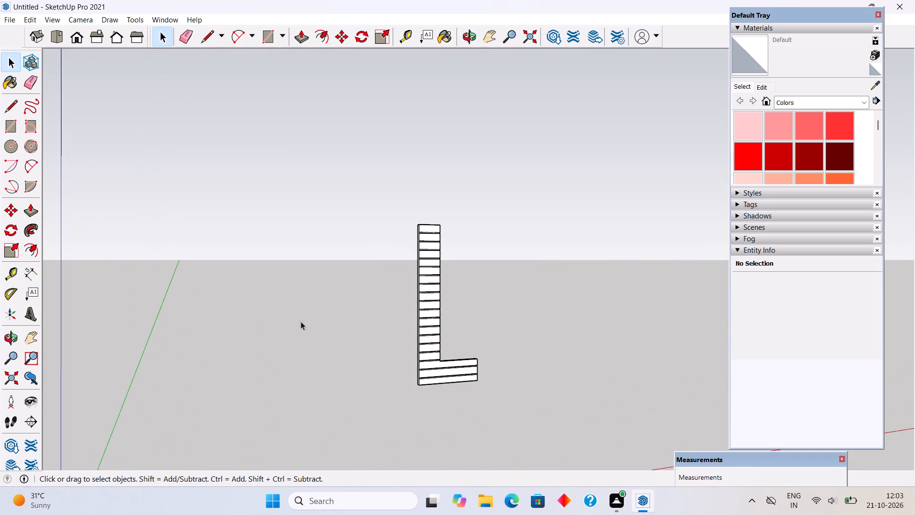
{"action": "middle_click_drag", "start_coordinate": [378, 382], "coordinate": [272, 390]}
{"action": "scroll", "coordinate": [272, 390], "scroll_direction": "up", "scroll_amount": 3}
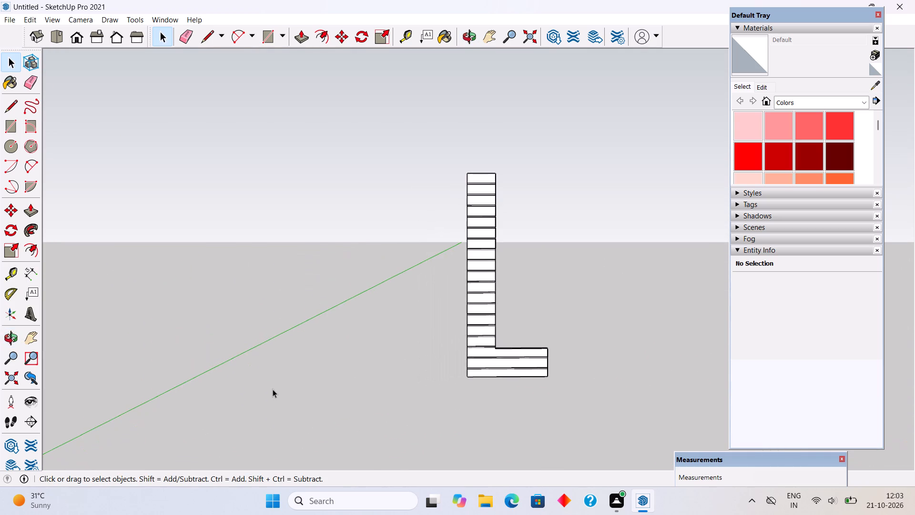
{"action": "scroll", "coordinate": [285, 398], "scroll_direction": "up", "scroll_amount": 3}
{"action": "middle_click_drag", "start_coordinate": [372, 433], "coordinate": [433, 443]}
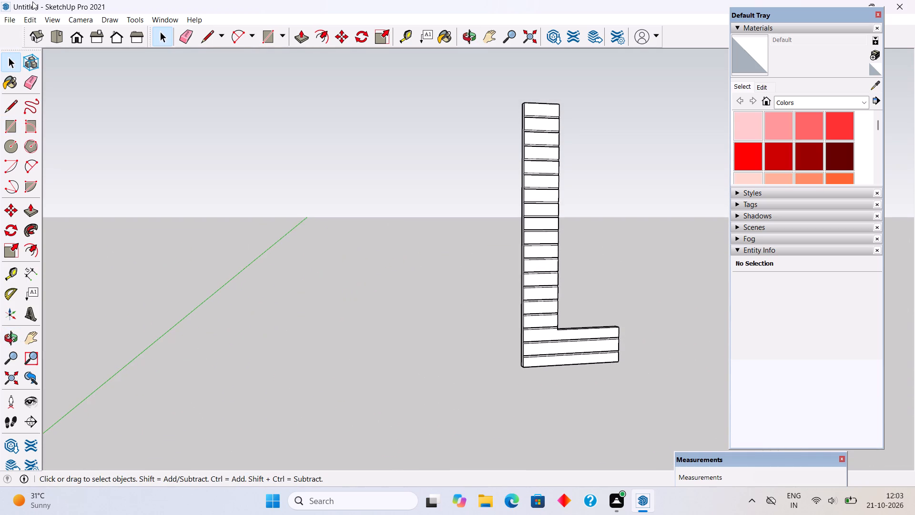
{"action": "left_click", "coordinate": [32, 17]}
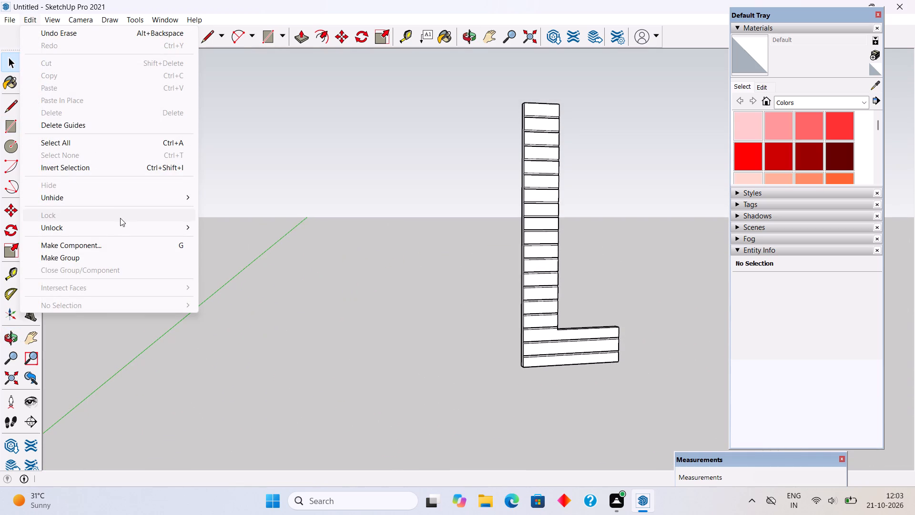
{"action": "left_click", "coordinate": [121, 199]}
{"action": "left_click", "coordinate": [213, 227]}
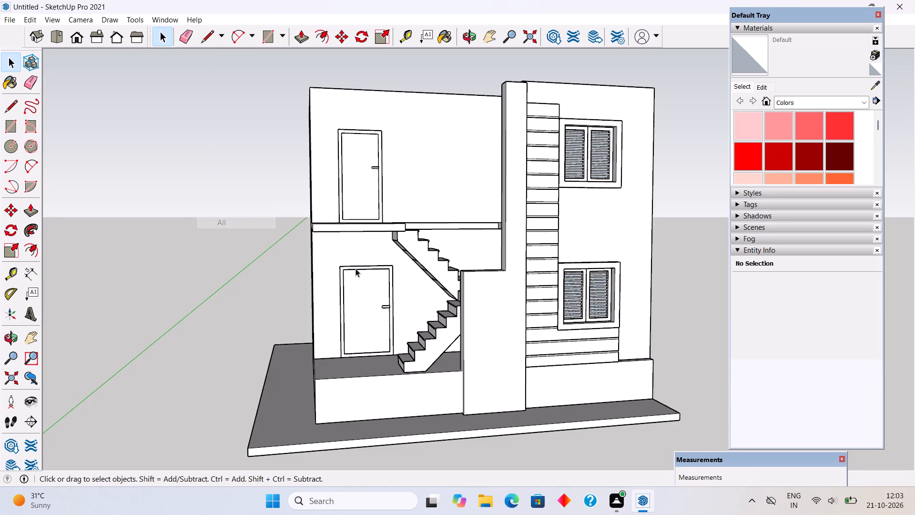
Place guides on the front wall along the top edges of the grooved panel and the upper window's frame.
{"action": "middle_click_drag", "start_coordinate": [464, 303], "coordinate": [405, 337]}
{"action": "scroll", "coordinate": [406, 337], "scroll_direction": "up", "scroll_amount": 2}
{"action": "scroll", "coordinate": [409, 332], "scroll_direction": "down", "scroll_amount": 3}
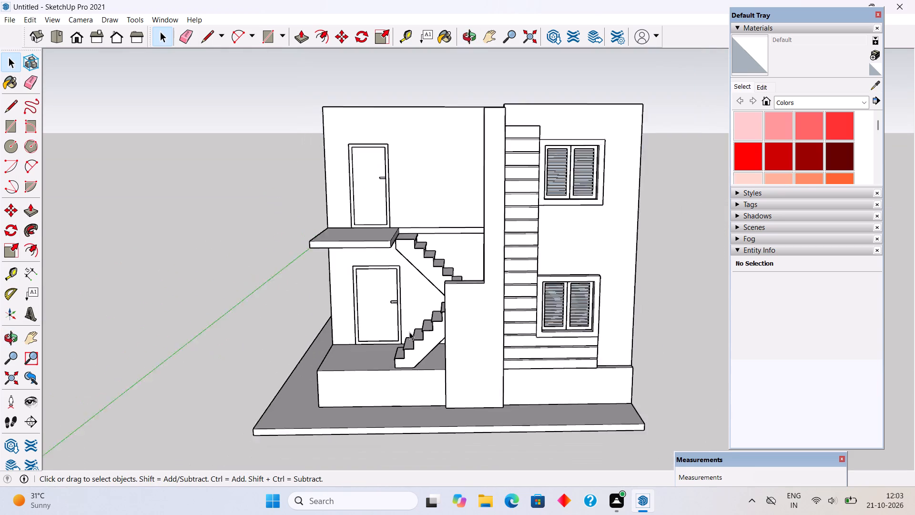
{"action": "scroll", "coordinate": [409, 332], "scroll_direction": "down", "scroll_amount": 1}
{"action": "scroll", "coordinate": [594, 118], "scroll_direction": "up", "scroll_amount": 7}
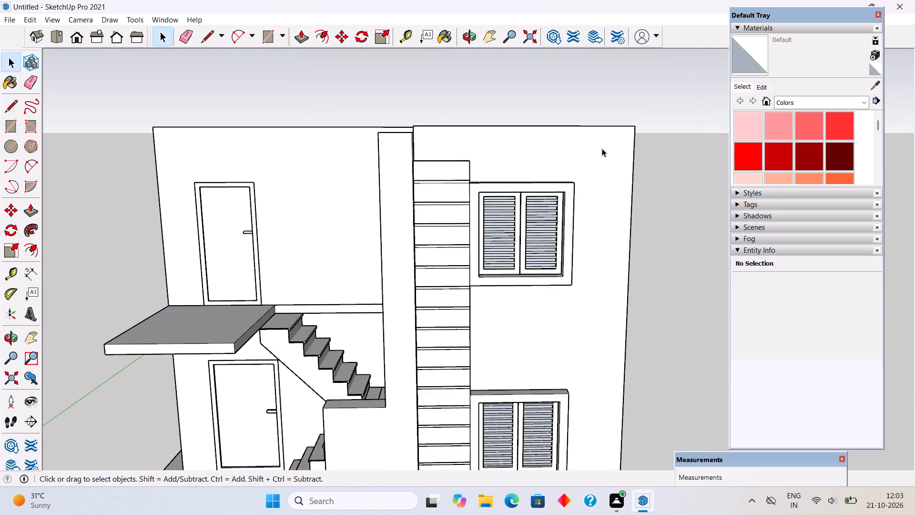
{"action": "scroll", "coordinate": [602, 148], "scroll_direction": "up", "scroll_amount": 2}
{"action": "middle_click_drag", "start_coordinate": [590, 175], "coordinate": [543, 217]}
{"action": "scroll", "coordinate": [462, 197], "scroll_direction": "up", "scroll_amount": 8}
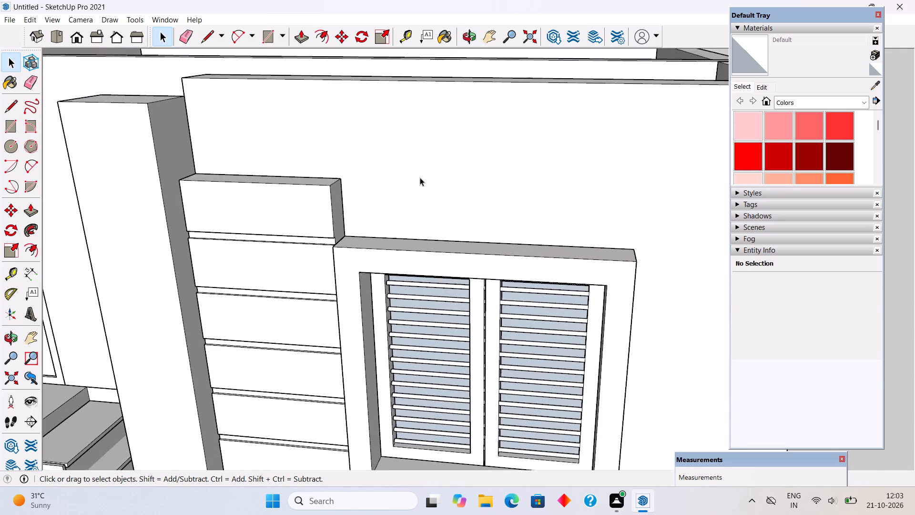
{"action": "scroll", "coordinate": [420, 177], "scroll_direction": "up", "scroll_amount": 1}
{"action": "key", "text": "t"}
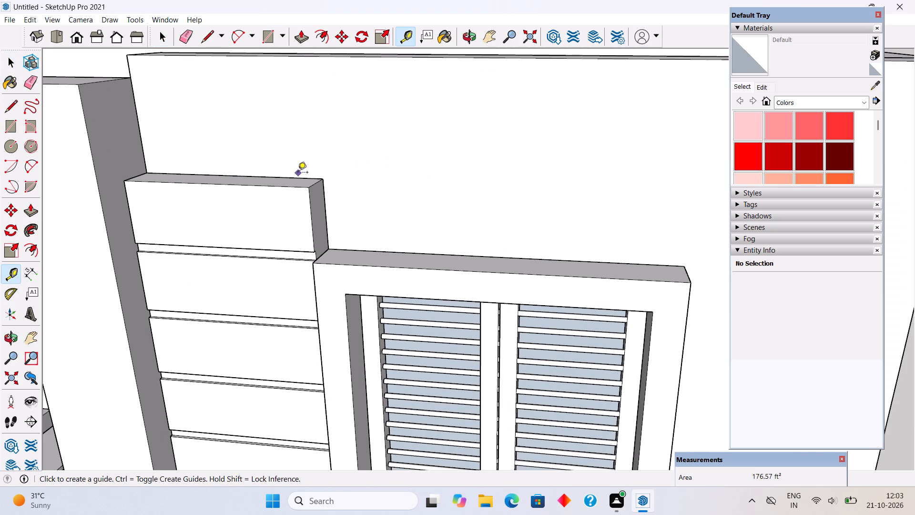
{"action": "double_click", "coordinate": [300, 176]}
{"action": "scroll", "coordinate": [429, 226], "scroll_direction": "down", "scroll_amount": 2}
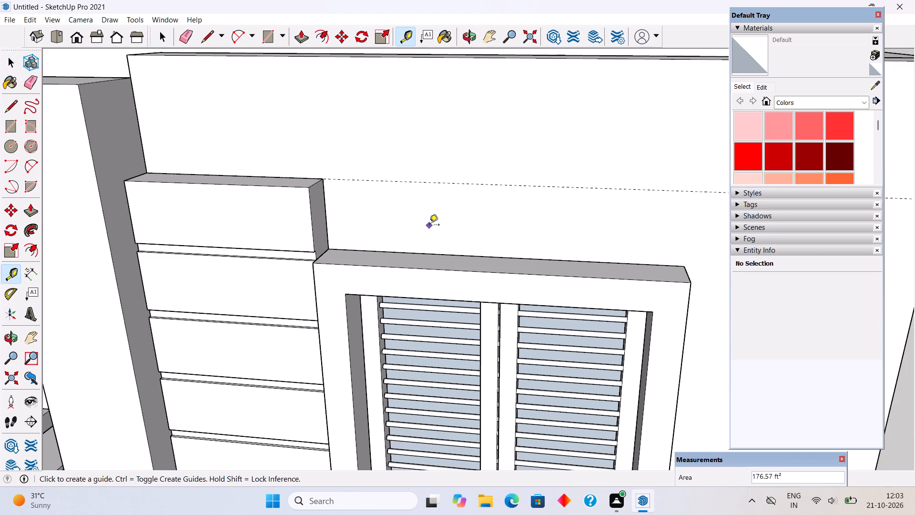
{"action": "scroll", "coordinate": [430, 226], "scroll_direction": "down", "scroll_amount": 3}
{"action": "double_click", "coordinate": [498, 250]}
{"action": "scroll", "coordinate": [500, 250], "scroll_direction": "down", "scroll_amount": 3}
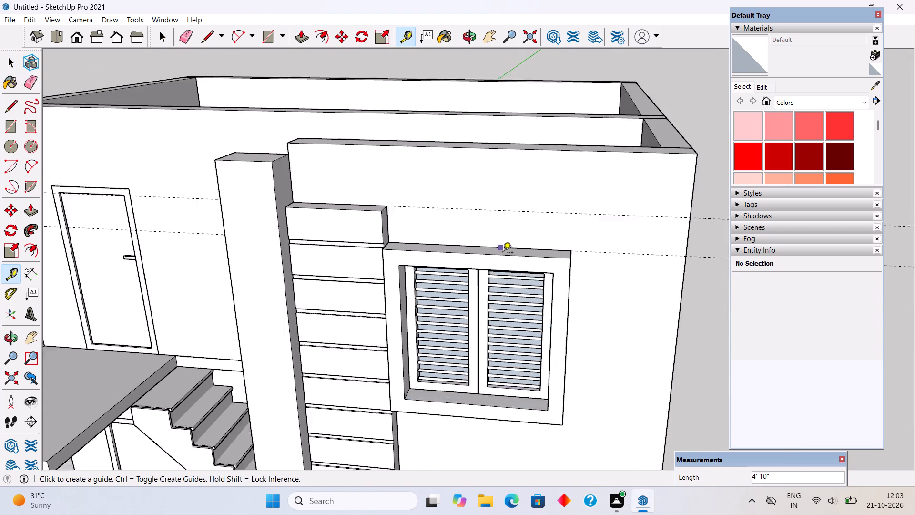
Place a vertical guide on the front wall along the outer side edge of the upper window's frame.
{"action": "scroll", "coordinate": [503, 253], "scroll_direction": "down", "scroll_amount": 2}
{"action": "middle_click_drag", "start_coordinate": [552, 274], "coordinate": [488, 158]}
{"action": "scroll", "coordinate": [498, 227], "scroll_direction": "up", "scroll_amount": 4}
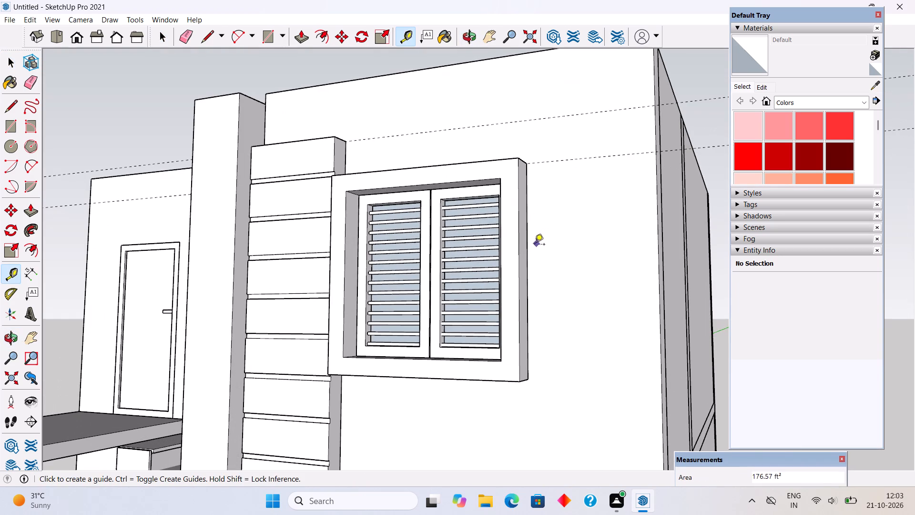
{"action": "left_click", "coordinate": [529, 254]}
{"action": "left_click", "coordinate": [529, 254]}
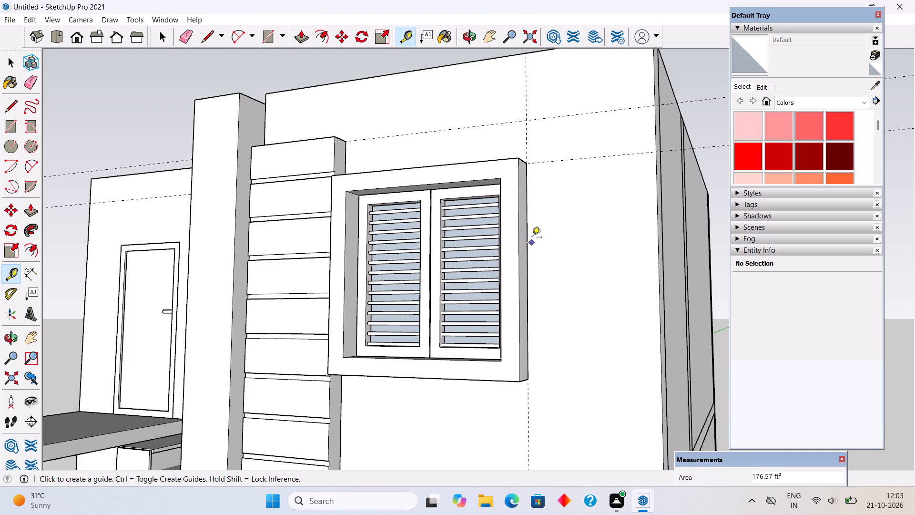
Place horizontal guides along the bottom edge of the upper window's frame and the top edge of the lower window's frame.
{"action": "scroll", "coordinate": [532, 218], "scroll_direction": "down", "scroll_amount": 4}
{"action": "scroll", "coordinate": [532, 218], "scroll_direction": "up", "scroll_amount": 1}
{"action": "scroll", "coordinate": [532, 217], "scroll_direction": "down", "scroll_amount": 9}
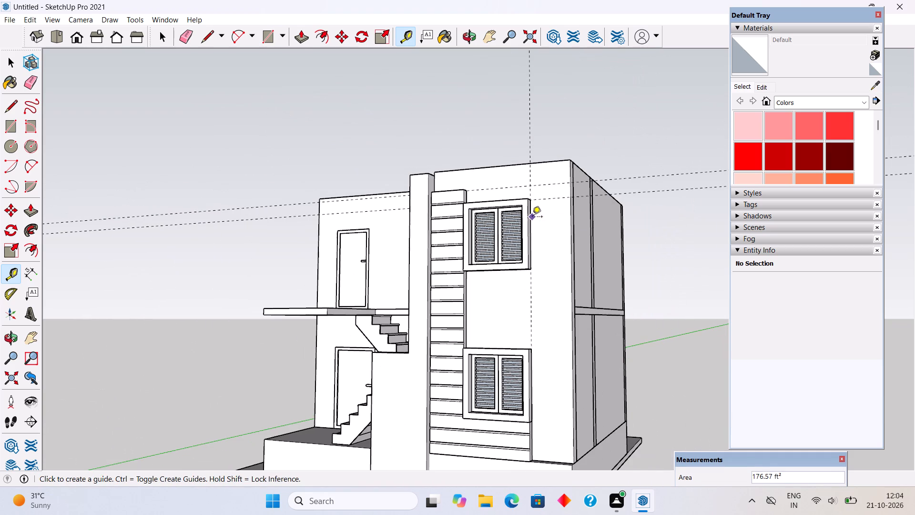
{"action": "middle_click_drag", "start_coordinate": [494, 287], "coordinate": [516, 242]}
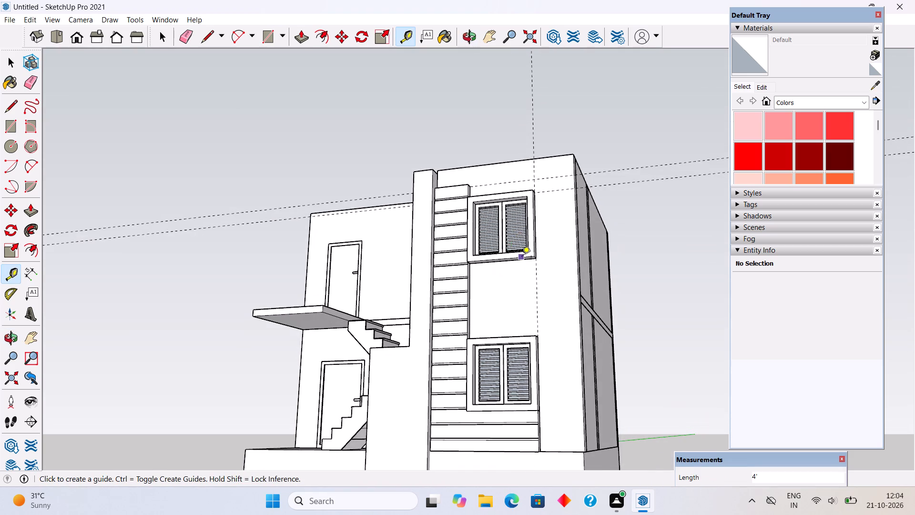
{"action": "scroll", "coordinate": [523, 258], "scroll_direction": "up", "scroll_amount": 10}
{"action": "double_click", "coordinate": [527, 260]}
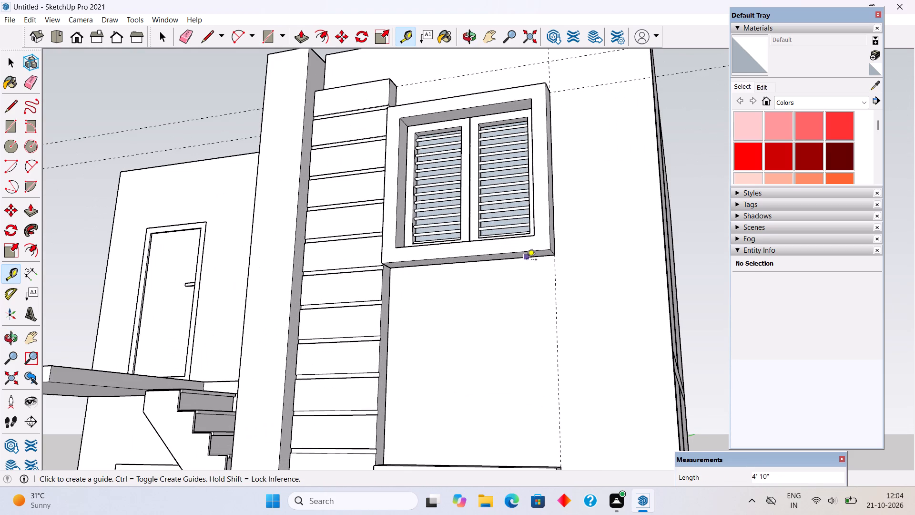
{"action": "scroll", "coordinate": [533, 277], "scroll_direction": "down", "scroll_amount": 4}
{"action": "scroll", "coordinate": [530, 193], "scroll_direction": "down", "scroll_amount": 5}
{"action": "middle_click_drag", "start_coordinate": [534, 243], "coordinate": [548, 312]}
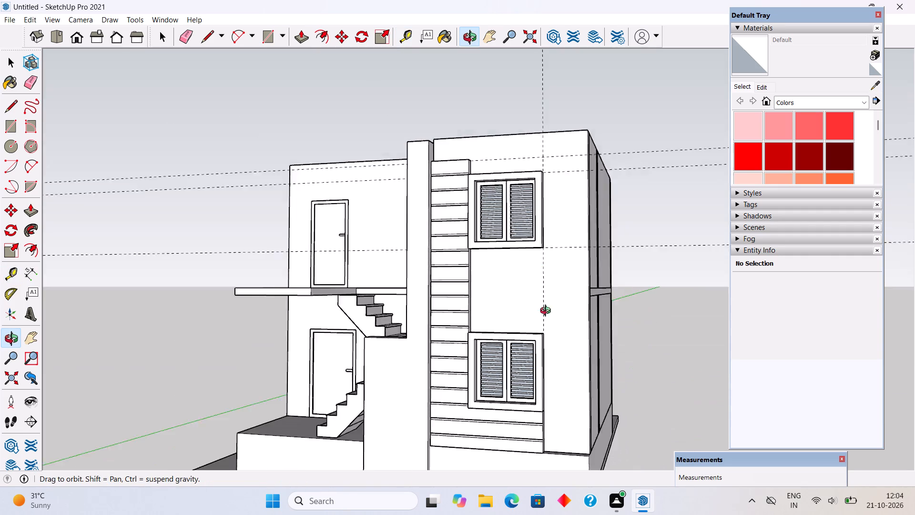
{"action": "middle_click_drag", "start_coordinate": [548, 312], "coordinate": [549, 367]}
{"action": "scroll", "coordinate": [527, 347], "scroll_direction": "up", "scroll_amount": 6}
{"action": "double_click", "coordinate": [528, 338]}
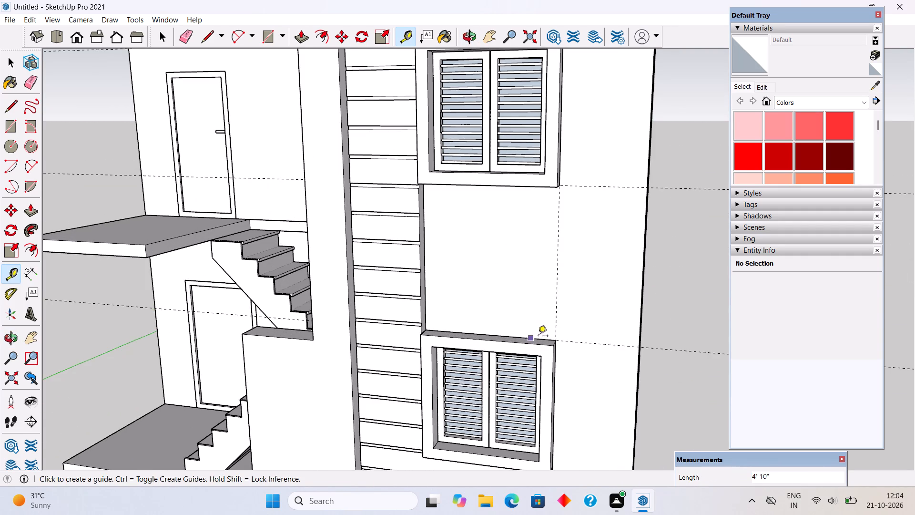
Place a guide 6" below the guide that runs along the grooved panel's top edge.
{"action": "scroll", "coordinate": [562, 349], "scroll_direction": "down", "scroll_amount": 4}
{"action": "scroll", "coordinate": [612, 338], "scroll_direction": "down", "scroll_amount": 5}
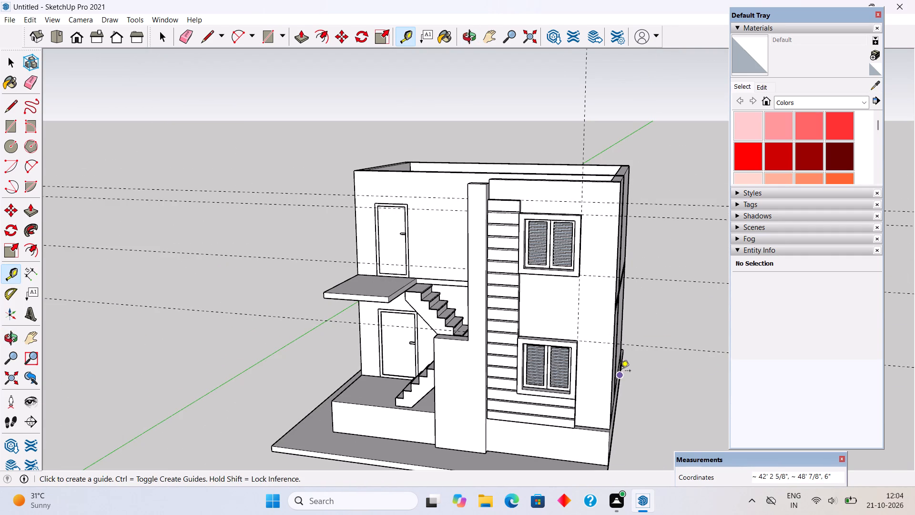
{"action": "key", "text": "space"}
{"action": "scroll", "coordinate": [569, 206], "scroll_direction": "up", "scroll_amount": 4}
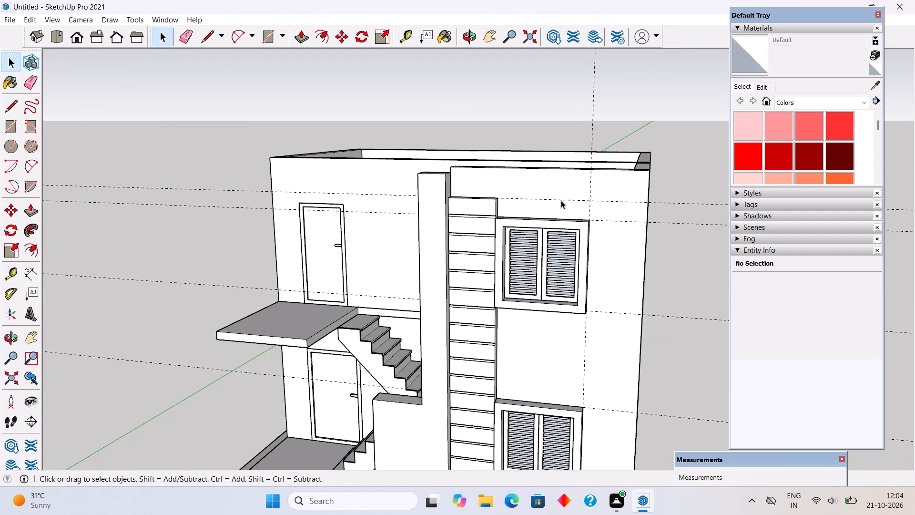
{"action": "scroll", "coordinate": [560, 202], "scroll_direction": "up", "scroll_amount": 6}
{"action": "middle_click_drag", "start_coordinate": [521, 196], "coordinate": [388, 182]}
{"action": "scroll", "coordinate": [401, 206], "scroll_direction": "up", "scroll_amount": 4}
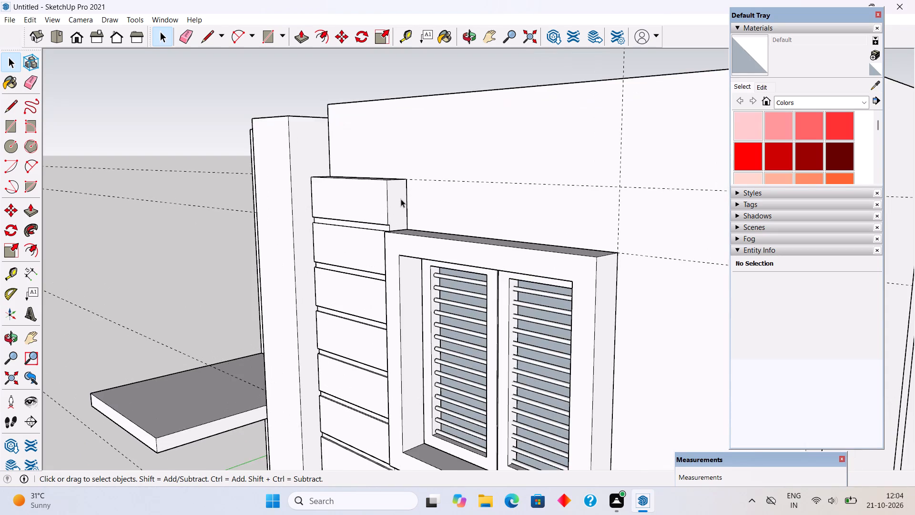
{"action": "scroll", "coordinate": [401, 199], "scroll_direction": "up", "scroll_amount": 4}
{"action": "scroll", "coordinate": [428, 216], "scroll_direction": "down", "scroll_amount": 6}
{"action": "middle_click_drag", "start_coordinate": [467, 237], "coordinate": [478, 249]}
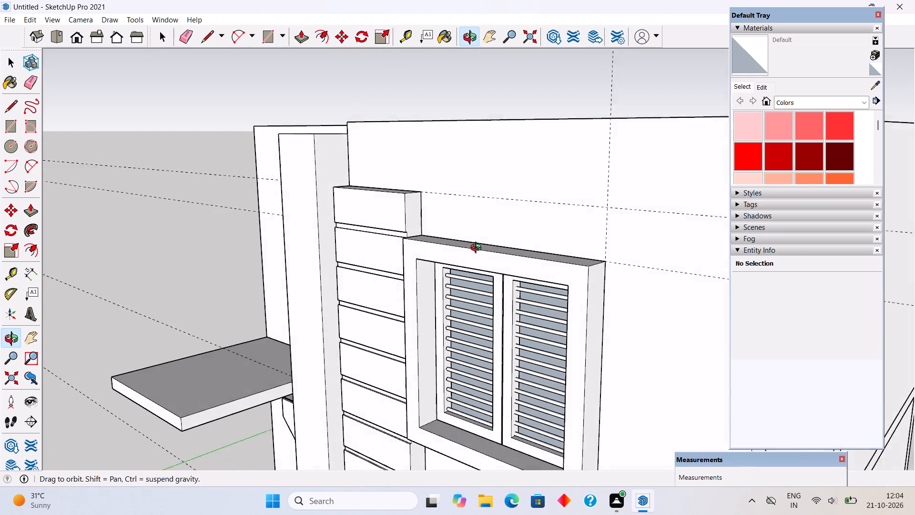
{"action": "middle_click_drag", "start_coordinate": [478, 249], "coordinate": [486, 260]}
{"action": "key", "text": "t"}
{"action": "left_click", "coordinate": [511, 207]}
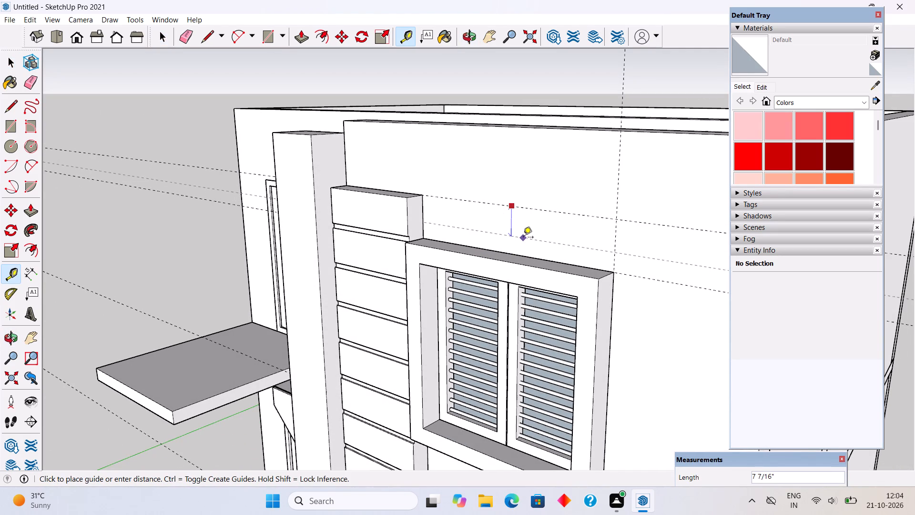
{"action": "type", "text": "6\""}
{"action": "key", "text": "Return"}
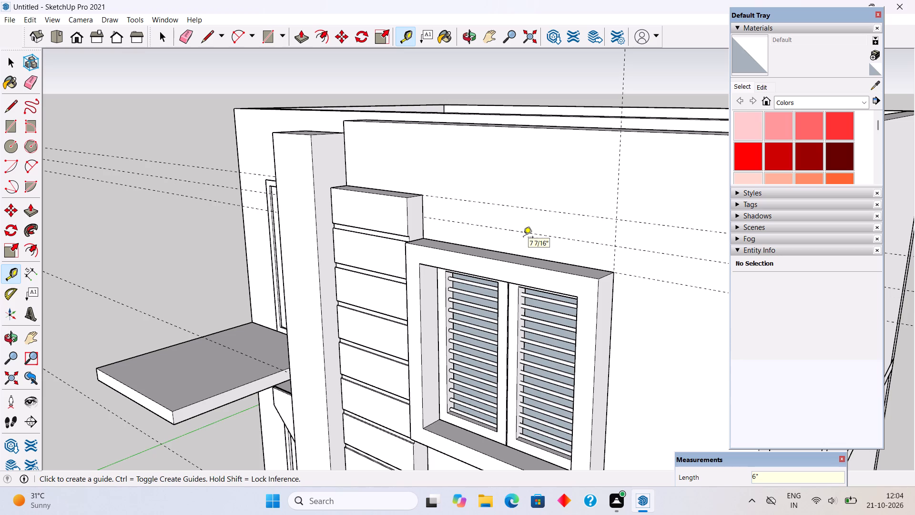
Open the grooved panel's group and split its upright's side face with a line across it at the 6" guide.
{"action": "key", "text": "space"}
{"action": "triple_click", "coordinate": [391, 213]}
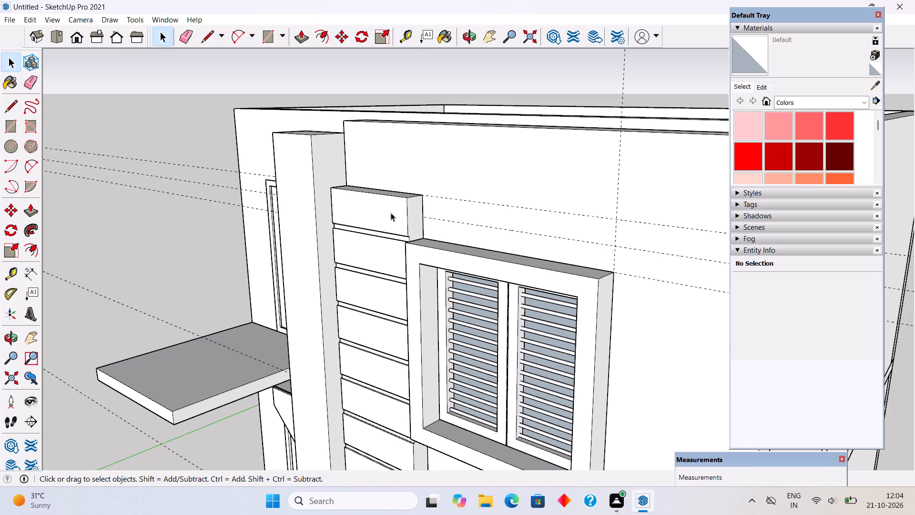
{"action": "scroll", "coordinate": [410, 220], "scroll_direction": "up", "scroll_amount": 9}
{"action": "key", "text": "l"}
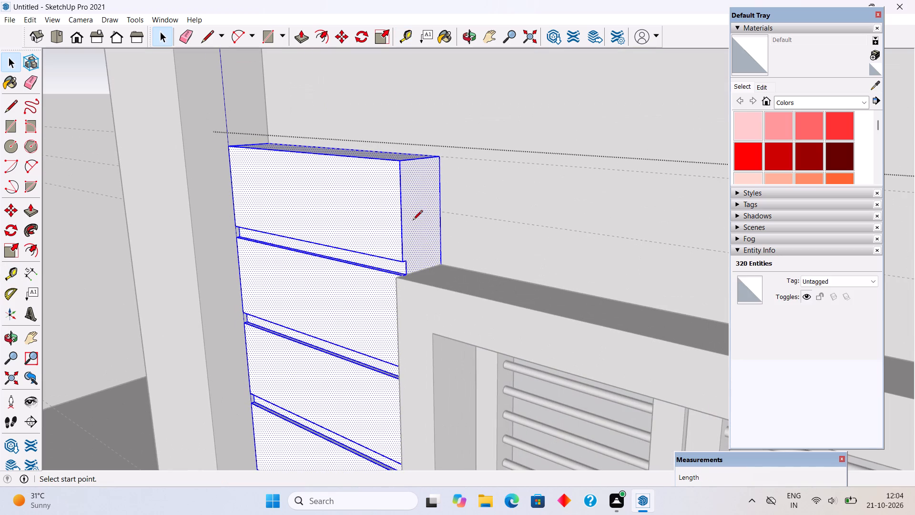
{"action": "left_click", "coordinate": [441, 212]}
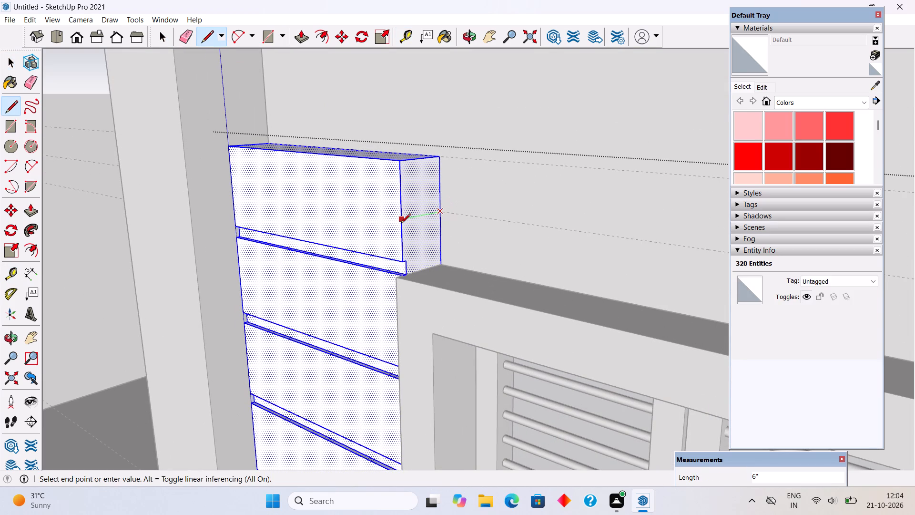
{"action": "left_click", "coordinate": [401, 224]}
Push/Pull the upper part of the split side face about 7' 8 5/16" to the wall's corner and close the group.
{"action": "key", "text": "p"}
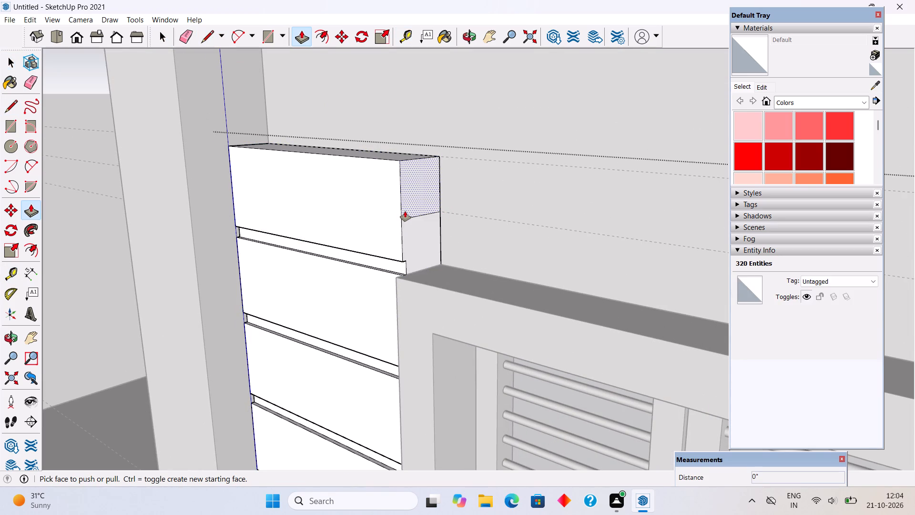
{"action": "left_click", "coordinate": [405, 211]}
{"action": "scroll", "coordinate": [396, 227], "scroll_direction": "down", "scroll_amount": 12}
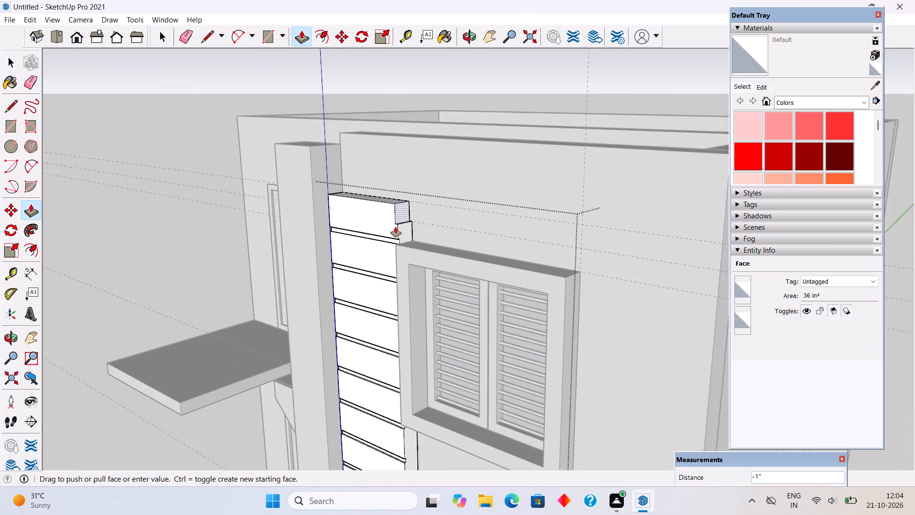
{"action": "scroll", "coordinate": [396, 227], "scroll_direction": "down", "scroll_amount": 2}
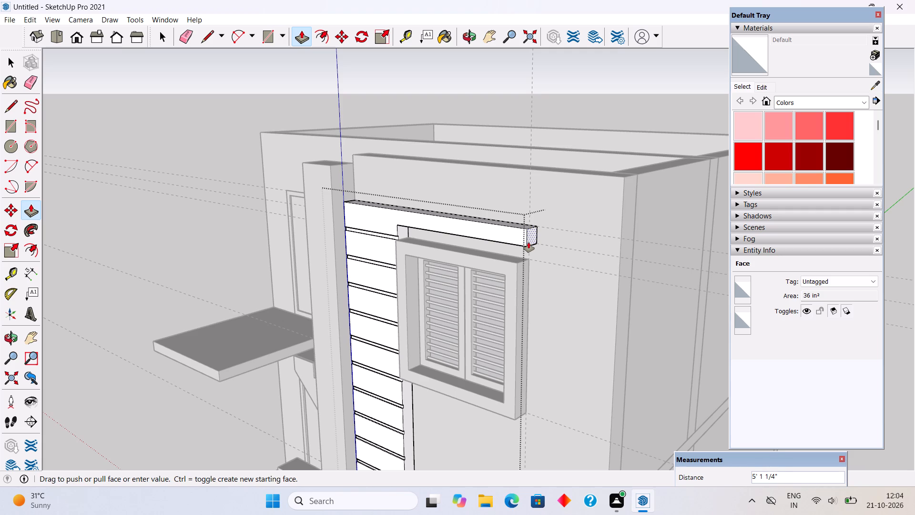
{"action": "scroll", "coordinate": [529, 242], "scroll_direction": "down", "scroll_amount": 2}
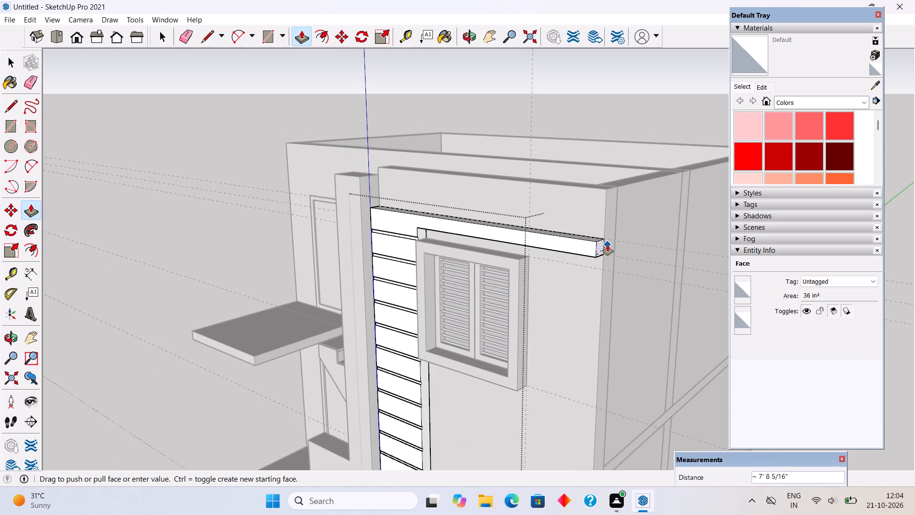
{"action": "left_click", "coordinate": [608, 245]}
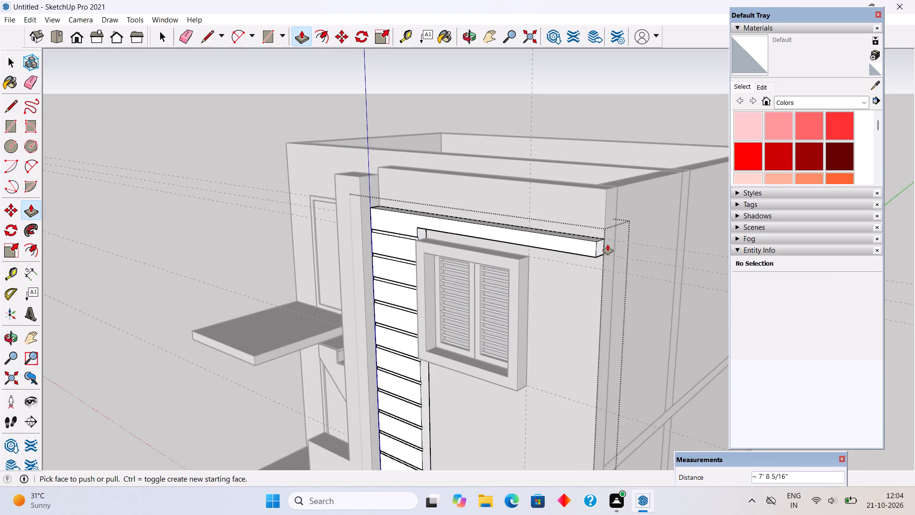
{"action": "key", "text": "space"}
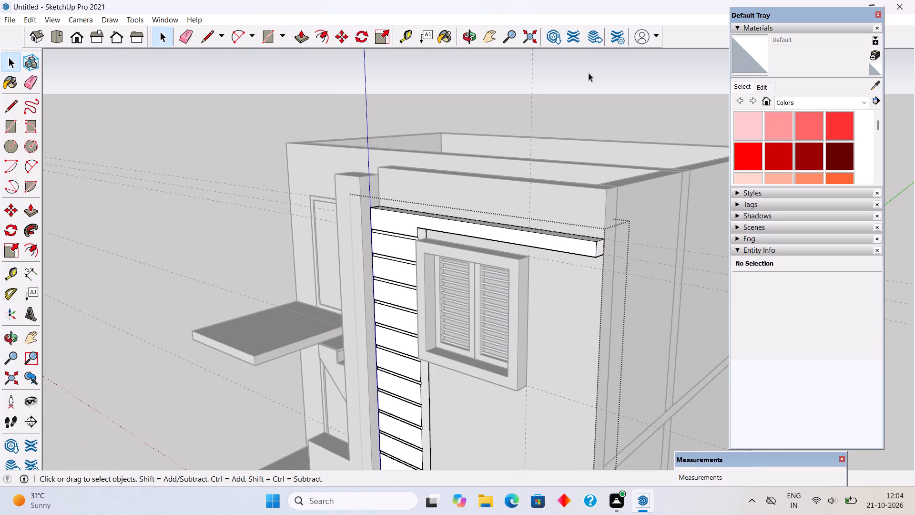
{"action": "left_click", "coordinate": [589, 73]}
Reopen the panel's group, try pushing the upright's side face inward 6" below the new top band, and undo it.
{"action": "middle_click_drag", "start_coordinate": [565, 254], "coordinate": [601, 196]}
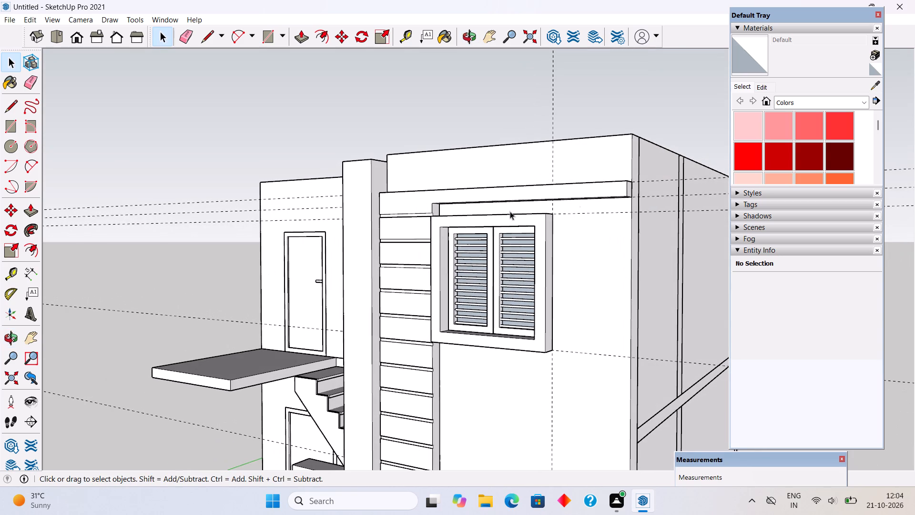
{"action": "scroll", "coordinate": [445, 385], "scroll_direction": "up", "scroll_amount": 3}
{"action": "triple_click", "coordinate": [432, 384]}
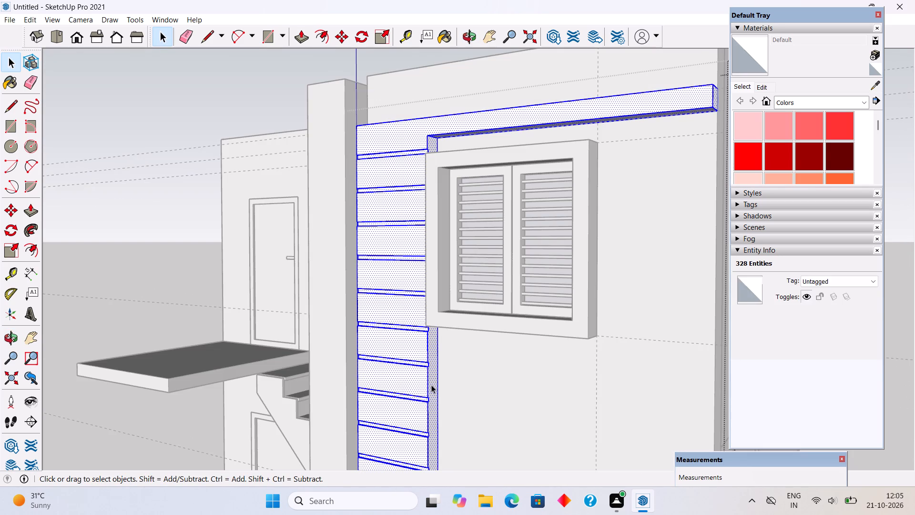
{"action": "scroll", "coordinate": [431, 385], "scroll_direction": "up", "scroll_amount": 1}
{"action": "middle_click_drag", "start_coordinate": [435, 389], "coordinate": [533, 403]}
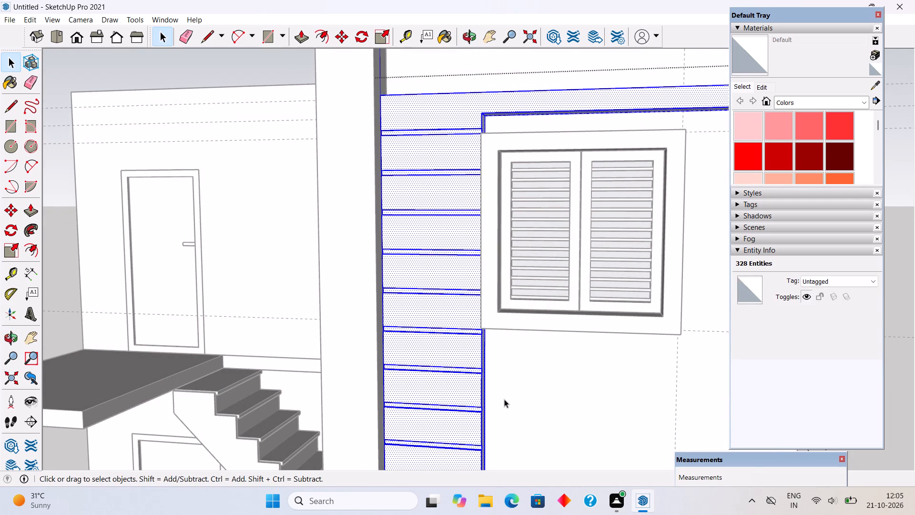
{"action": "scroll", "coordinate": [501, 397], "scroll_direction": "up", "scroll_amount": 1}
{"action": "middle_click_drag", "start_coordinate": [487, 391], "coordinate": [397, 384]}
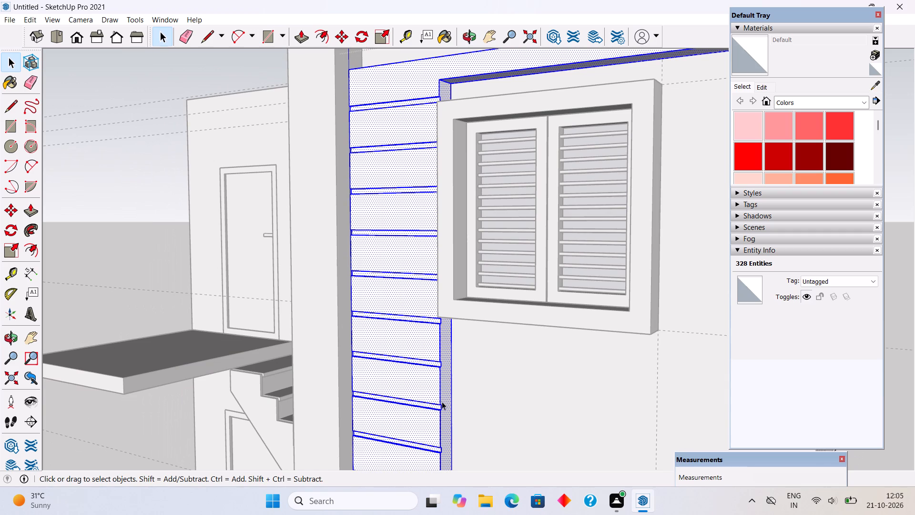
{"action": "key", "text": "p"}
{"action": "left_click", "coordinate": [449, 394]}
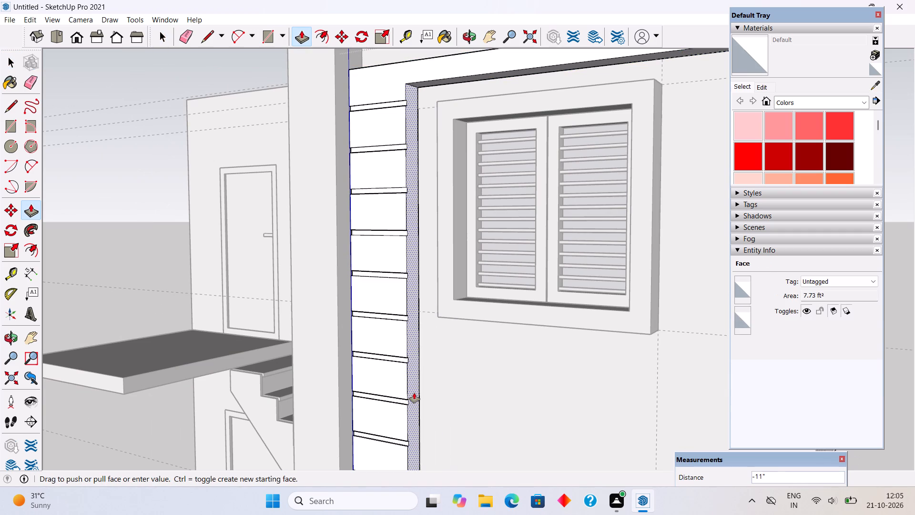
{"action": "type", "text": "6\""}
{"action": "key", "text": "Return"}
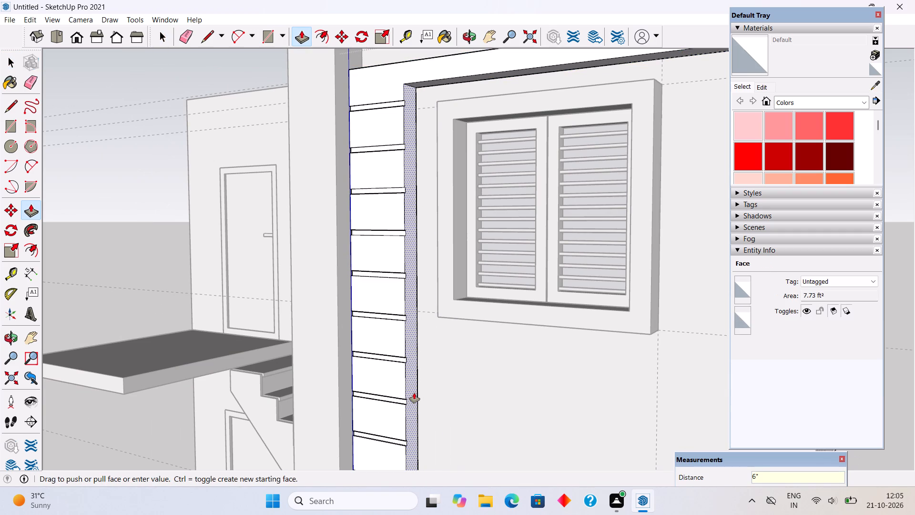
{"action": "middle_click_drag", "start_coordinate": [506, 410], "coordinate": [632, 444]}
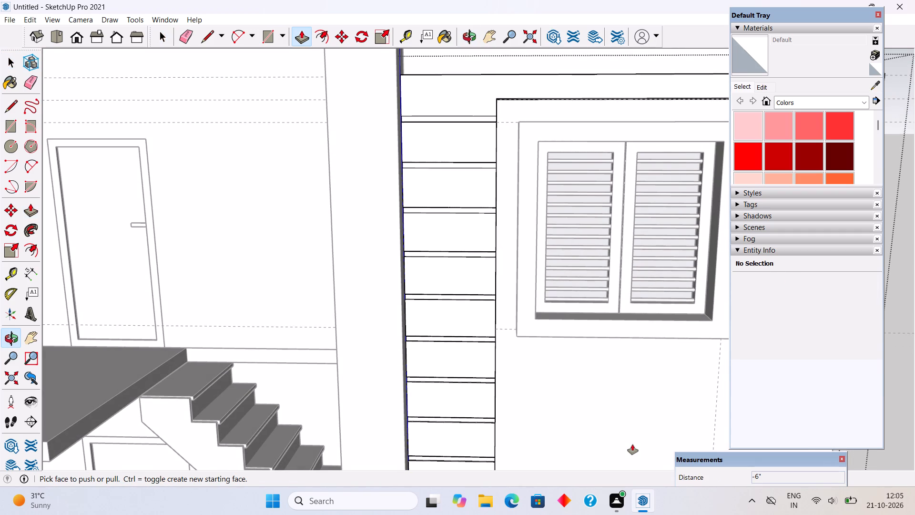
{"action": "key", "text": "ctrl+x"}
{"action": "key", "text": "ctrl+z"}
Push the side face of the panel's upright inward by 3" below the top band.
{"action": "middle_click_drag", "start_coordinate": [491, 395], "coordinate": [330, 367]}
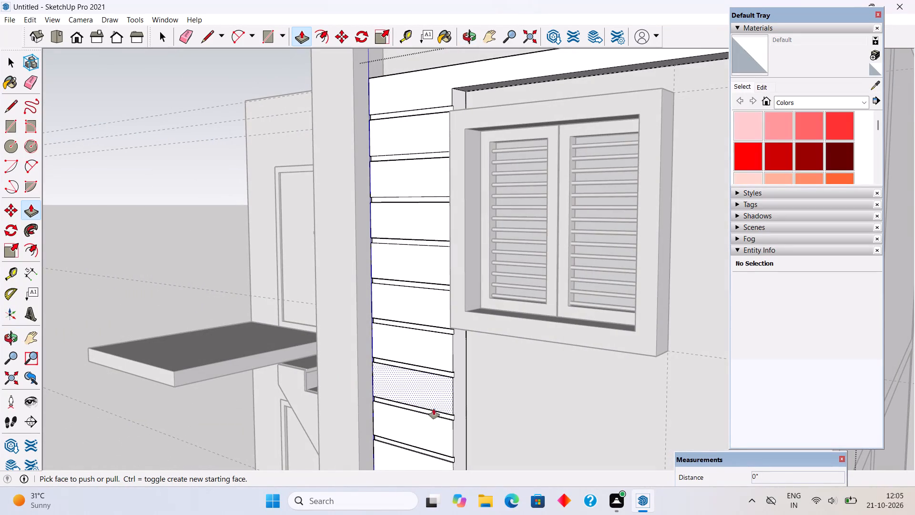
{"action": "left_click", "coordinate": [455, 394]}
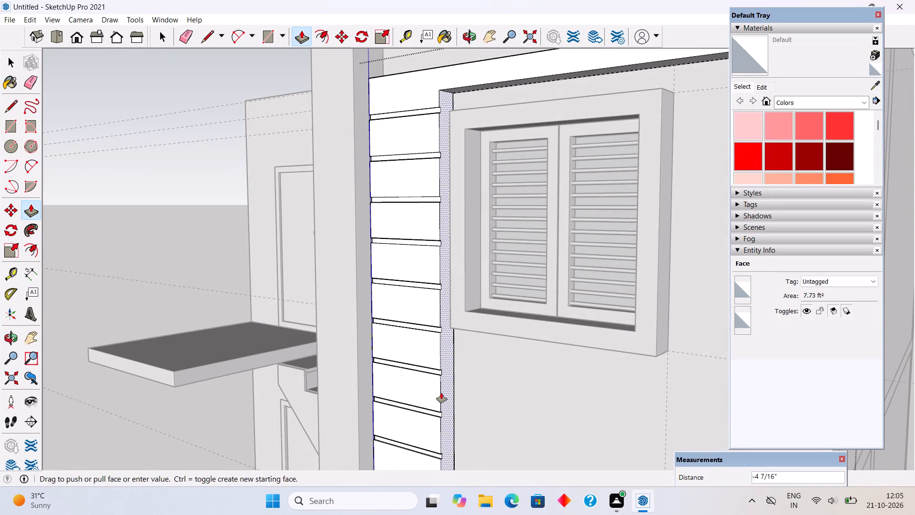
{"action": "type", "text": "3\""}
{"action": "key", "text": "Return"}
{"action": "key", "text": "space"}
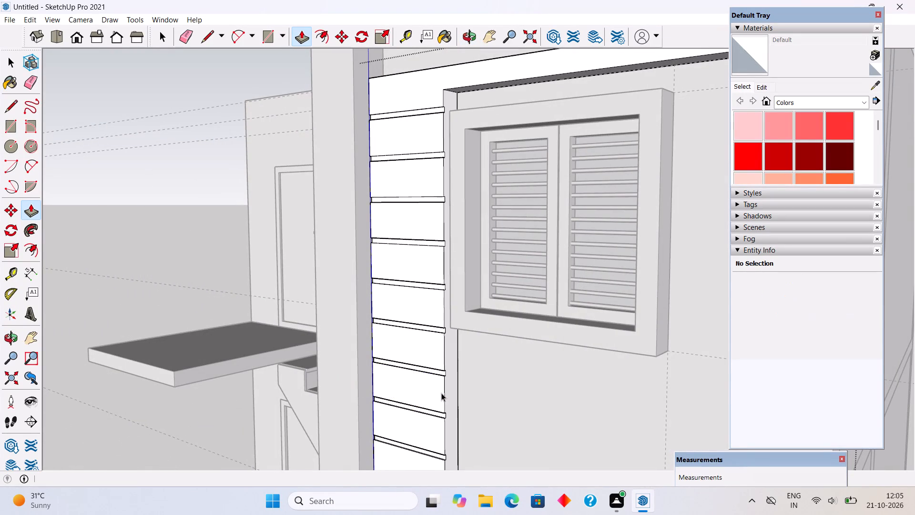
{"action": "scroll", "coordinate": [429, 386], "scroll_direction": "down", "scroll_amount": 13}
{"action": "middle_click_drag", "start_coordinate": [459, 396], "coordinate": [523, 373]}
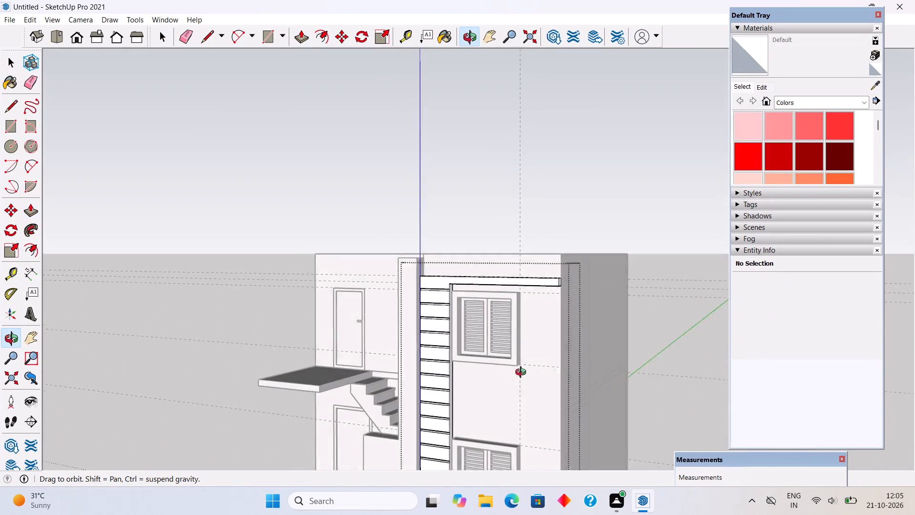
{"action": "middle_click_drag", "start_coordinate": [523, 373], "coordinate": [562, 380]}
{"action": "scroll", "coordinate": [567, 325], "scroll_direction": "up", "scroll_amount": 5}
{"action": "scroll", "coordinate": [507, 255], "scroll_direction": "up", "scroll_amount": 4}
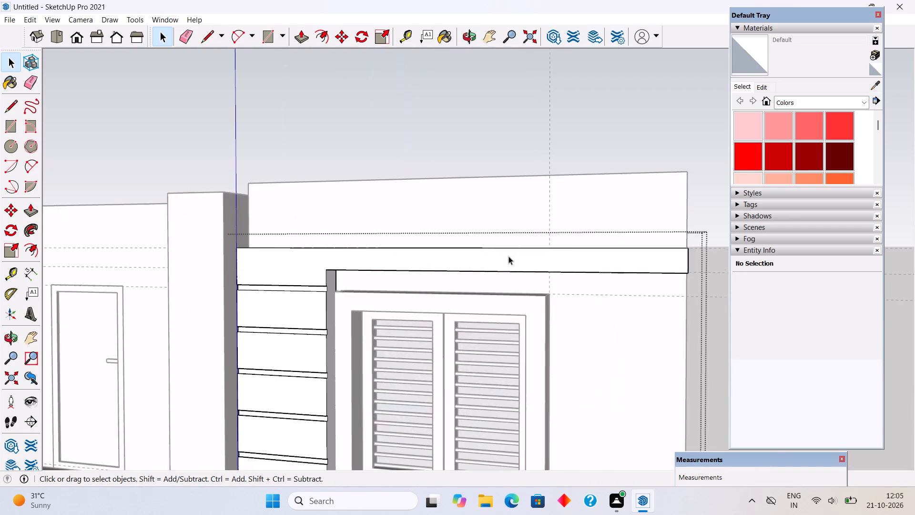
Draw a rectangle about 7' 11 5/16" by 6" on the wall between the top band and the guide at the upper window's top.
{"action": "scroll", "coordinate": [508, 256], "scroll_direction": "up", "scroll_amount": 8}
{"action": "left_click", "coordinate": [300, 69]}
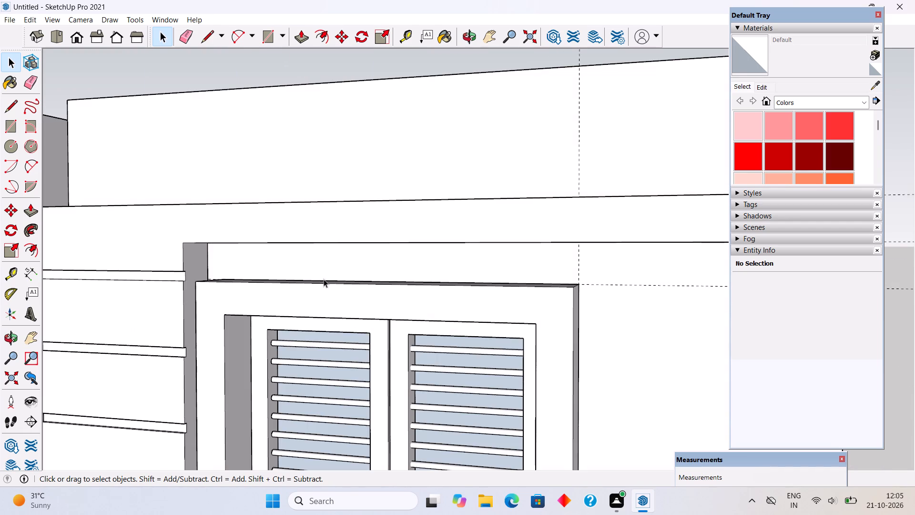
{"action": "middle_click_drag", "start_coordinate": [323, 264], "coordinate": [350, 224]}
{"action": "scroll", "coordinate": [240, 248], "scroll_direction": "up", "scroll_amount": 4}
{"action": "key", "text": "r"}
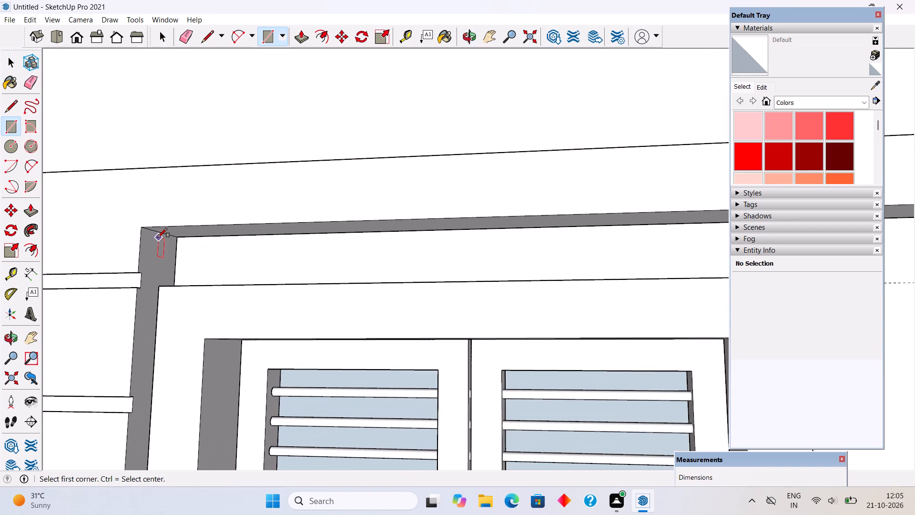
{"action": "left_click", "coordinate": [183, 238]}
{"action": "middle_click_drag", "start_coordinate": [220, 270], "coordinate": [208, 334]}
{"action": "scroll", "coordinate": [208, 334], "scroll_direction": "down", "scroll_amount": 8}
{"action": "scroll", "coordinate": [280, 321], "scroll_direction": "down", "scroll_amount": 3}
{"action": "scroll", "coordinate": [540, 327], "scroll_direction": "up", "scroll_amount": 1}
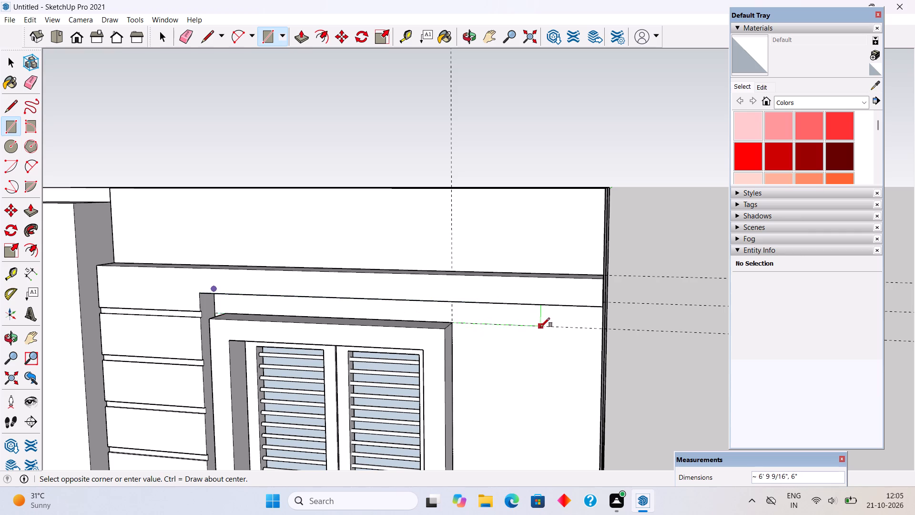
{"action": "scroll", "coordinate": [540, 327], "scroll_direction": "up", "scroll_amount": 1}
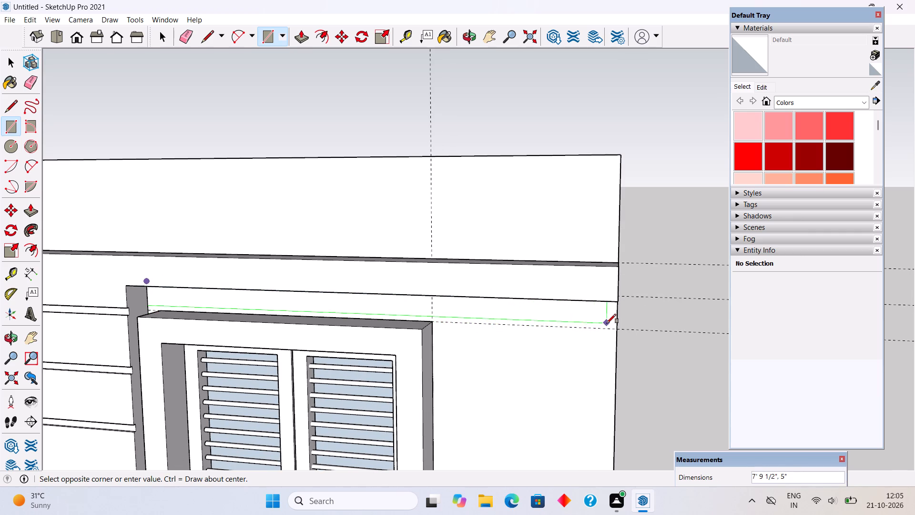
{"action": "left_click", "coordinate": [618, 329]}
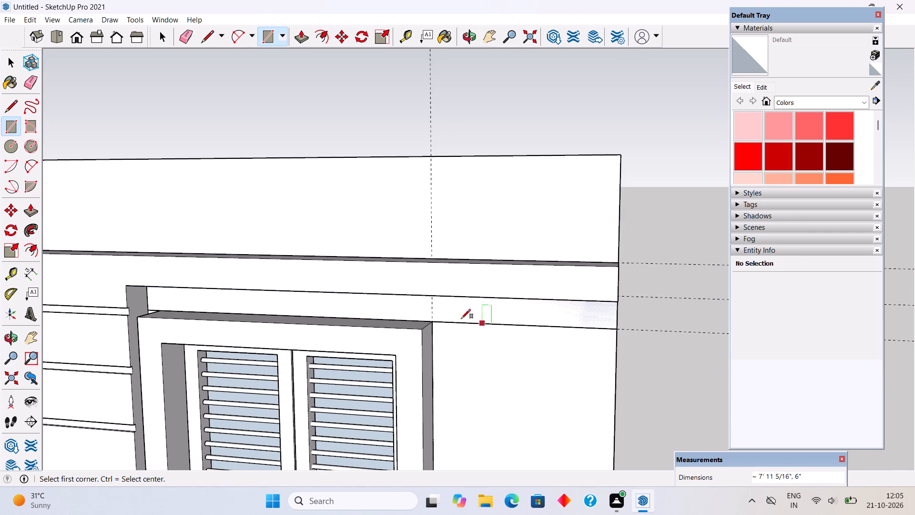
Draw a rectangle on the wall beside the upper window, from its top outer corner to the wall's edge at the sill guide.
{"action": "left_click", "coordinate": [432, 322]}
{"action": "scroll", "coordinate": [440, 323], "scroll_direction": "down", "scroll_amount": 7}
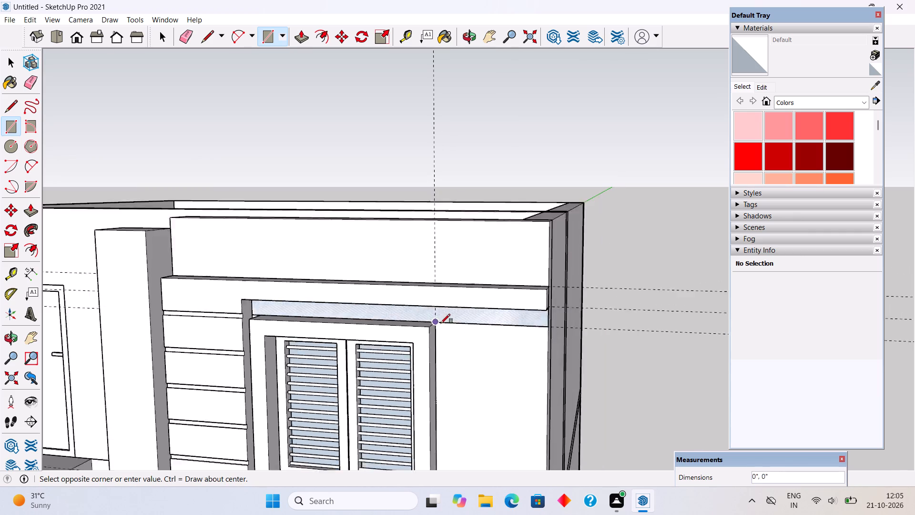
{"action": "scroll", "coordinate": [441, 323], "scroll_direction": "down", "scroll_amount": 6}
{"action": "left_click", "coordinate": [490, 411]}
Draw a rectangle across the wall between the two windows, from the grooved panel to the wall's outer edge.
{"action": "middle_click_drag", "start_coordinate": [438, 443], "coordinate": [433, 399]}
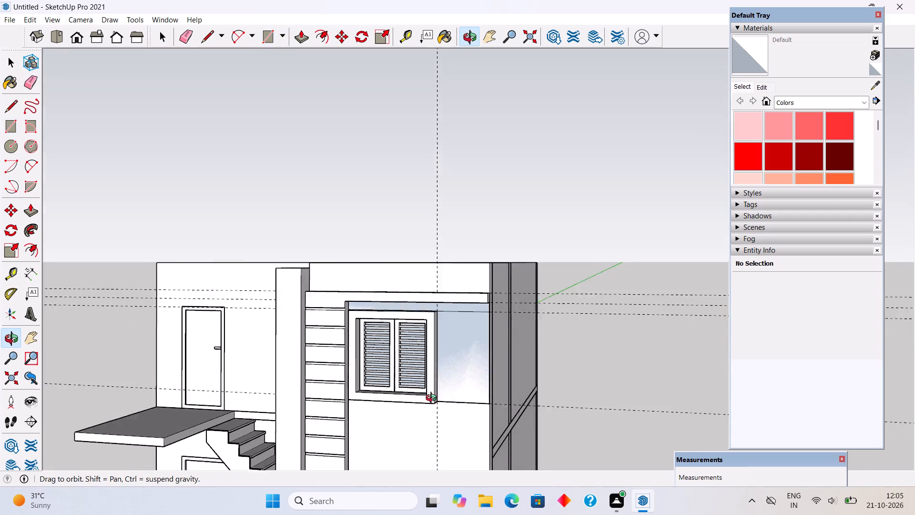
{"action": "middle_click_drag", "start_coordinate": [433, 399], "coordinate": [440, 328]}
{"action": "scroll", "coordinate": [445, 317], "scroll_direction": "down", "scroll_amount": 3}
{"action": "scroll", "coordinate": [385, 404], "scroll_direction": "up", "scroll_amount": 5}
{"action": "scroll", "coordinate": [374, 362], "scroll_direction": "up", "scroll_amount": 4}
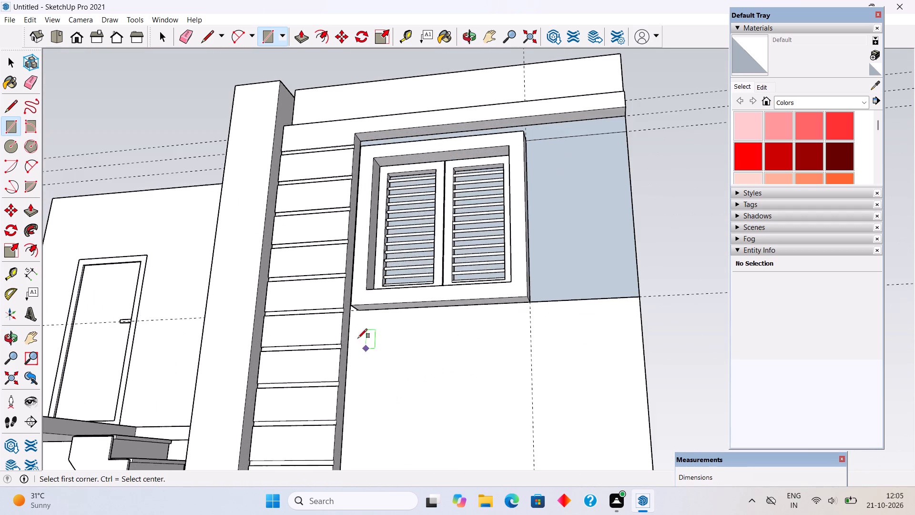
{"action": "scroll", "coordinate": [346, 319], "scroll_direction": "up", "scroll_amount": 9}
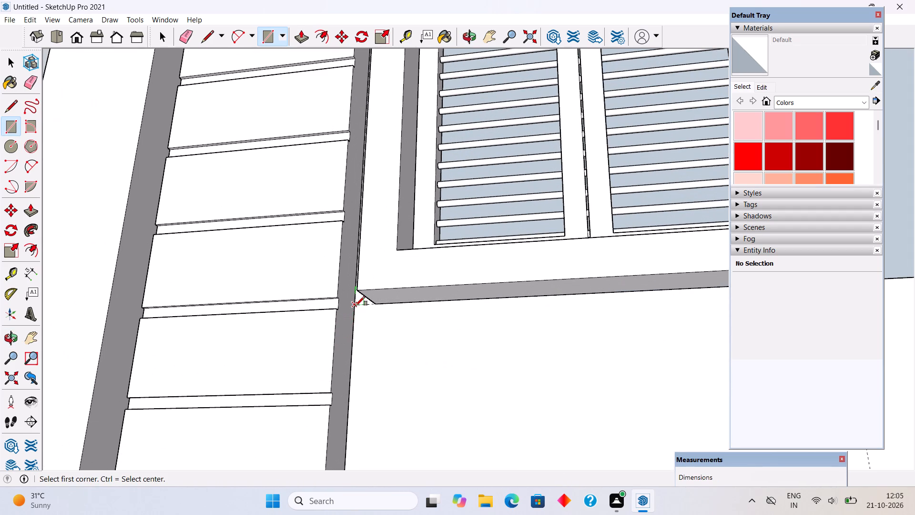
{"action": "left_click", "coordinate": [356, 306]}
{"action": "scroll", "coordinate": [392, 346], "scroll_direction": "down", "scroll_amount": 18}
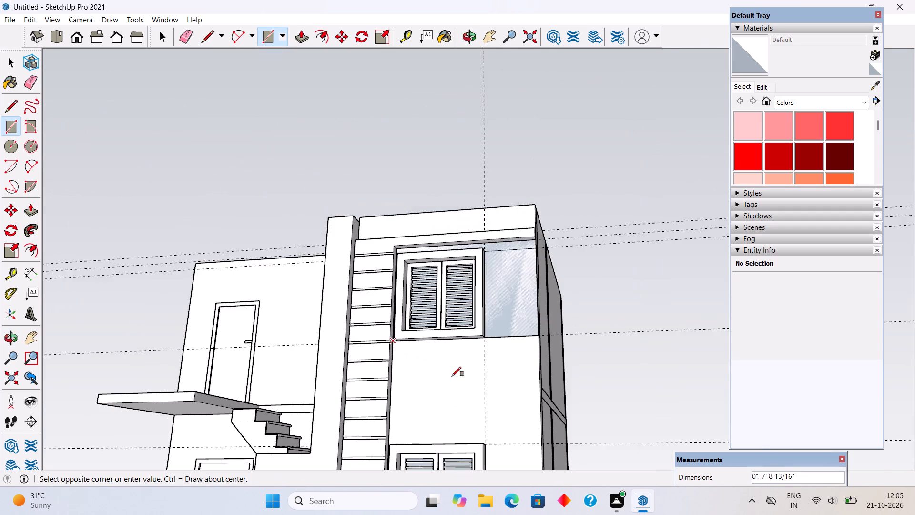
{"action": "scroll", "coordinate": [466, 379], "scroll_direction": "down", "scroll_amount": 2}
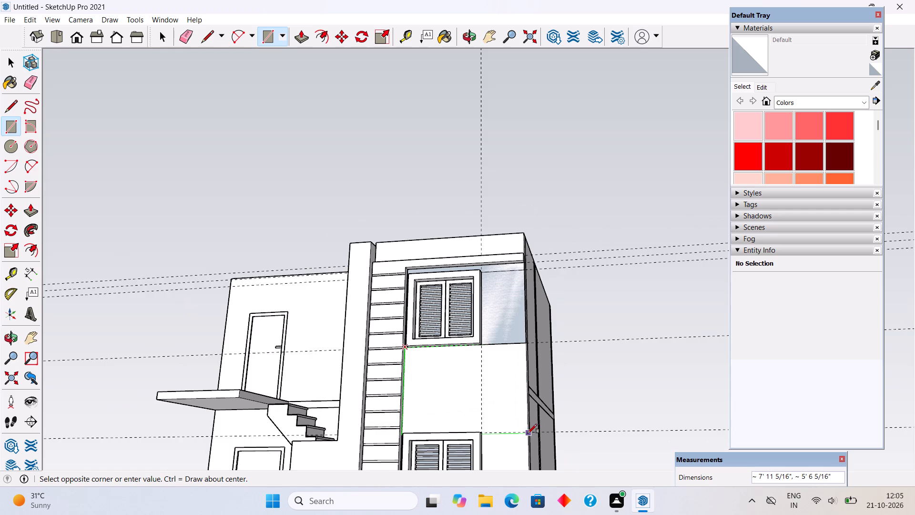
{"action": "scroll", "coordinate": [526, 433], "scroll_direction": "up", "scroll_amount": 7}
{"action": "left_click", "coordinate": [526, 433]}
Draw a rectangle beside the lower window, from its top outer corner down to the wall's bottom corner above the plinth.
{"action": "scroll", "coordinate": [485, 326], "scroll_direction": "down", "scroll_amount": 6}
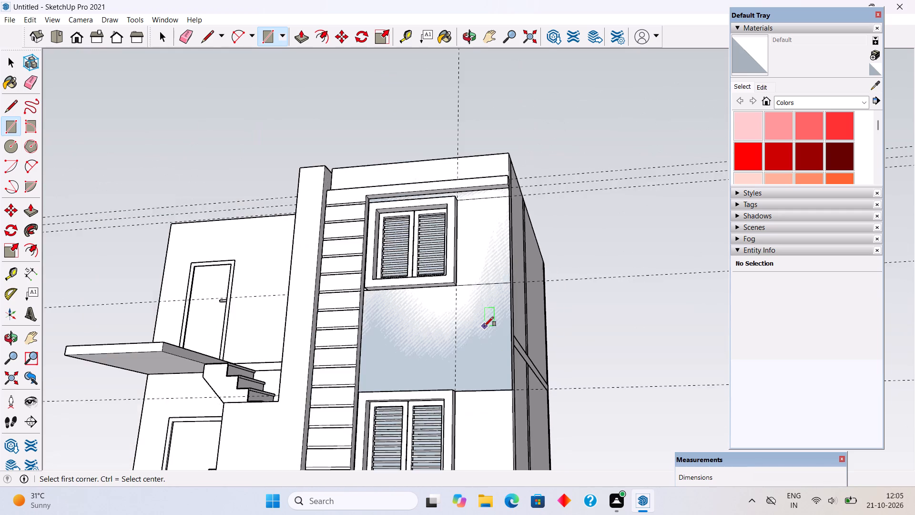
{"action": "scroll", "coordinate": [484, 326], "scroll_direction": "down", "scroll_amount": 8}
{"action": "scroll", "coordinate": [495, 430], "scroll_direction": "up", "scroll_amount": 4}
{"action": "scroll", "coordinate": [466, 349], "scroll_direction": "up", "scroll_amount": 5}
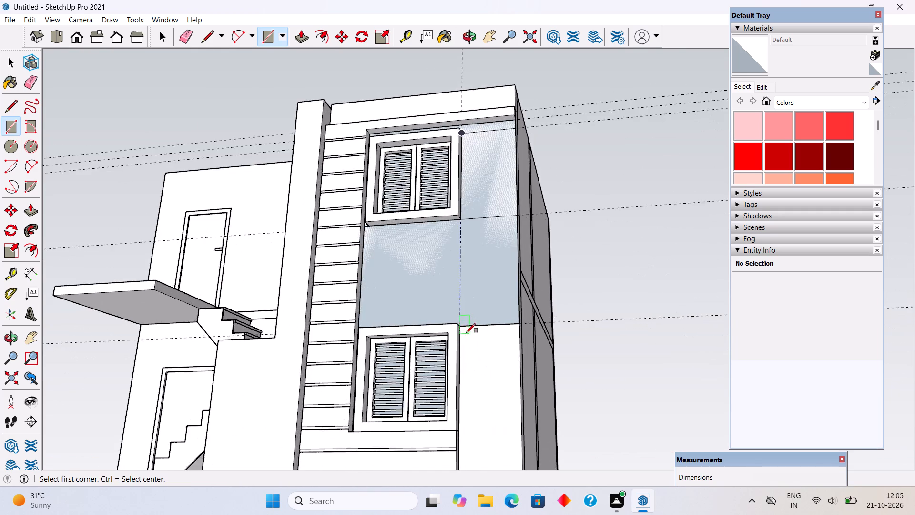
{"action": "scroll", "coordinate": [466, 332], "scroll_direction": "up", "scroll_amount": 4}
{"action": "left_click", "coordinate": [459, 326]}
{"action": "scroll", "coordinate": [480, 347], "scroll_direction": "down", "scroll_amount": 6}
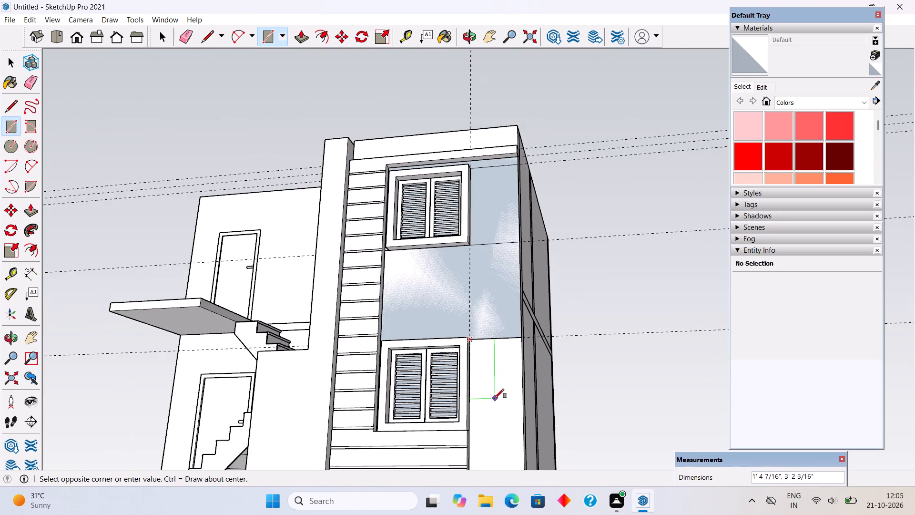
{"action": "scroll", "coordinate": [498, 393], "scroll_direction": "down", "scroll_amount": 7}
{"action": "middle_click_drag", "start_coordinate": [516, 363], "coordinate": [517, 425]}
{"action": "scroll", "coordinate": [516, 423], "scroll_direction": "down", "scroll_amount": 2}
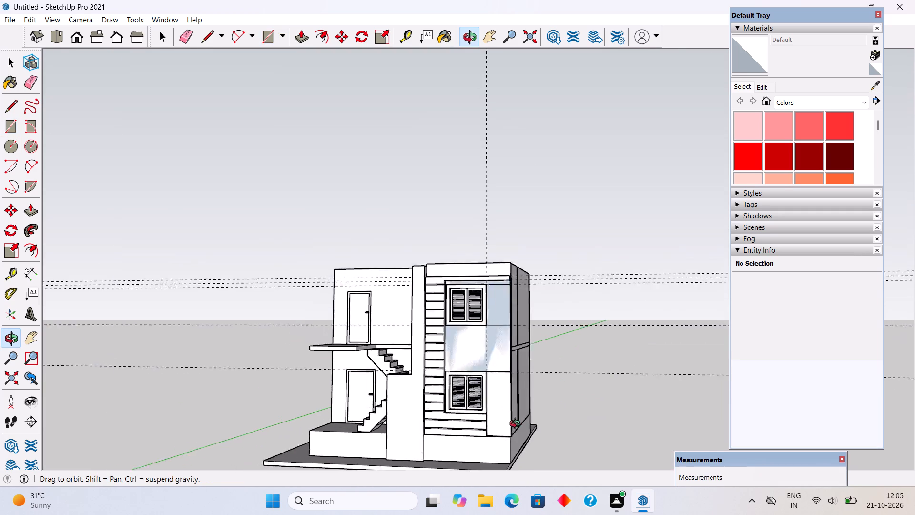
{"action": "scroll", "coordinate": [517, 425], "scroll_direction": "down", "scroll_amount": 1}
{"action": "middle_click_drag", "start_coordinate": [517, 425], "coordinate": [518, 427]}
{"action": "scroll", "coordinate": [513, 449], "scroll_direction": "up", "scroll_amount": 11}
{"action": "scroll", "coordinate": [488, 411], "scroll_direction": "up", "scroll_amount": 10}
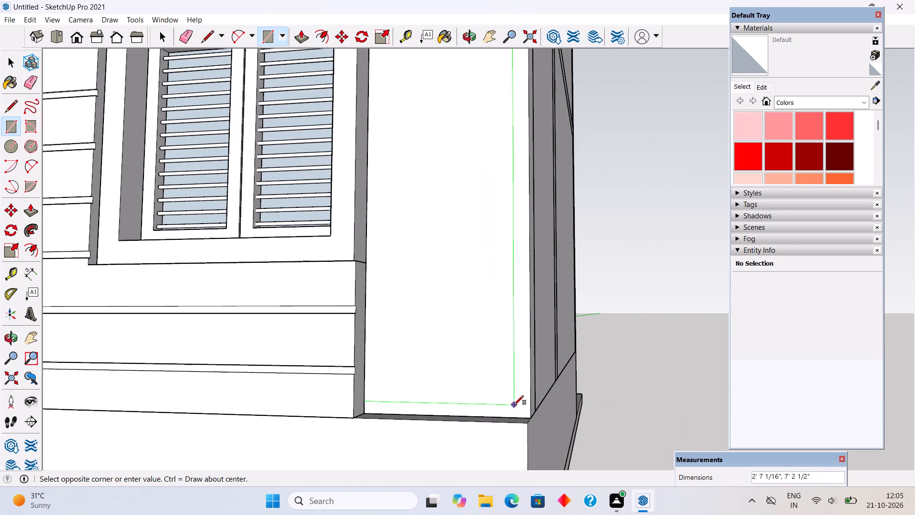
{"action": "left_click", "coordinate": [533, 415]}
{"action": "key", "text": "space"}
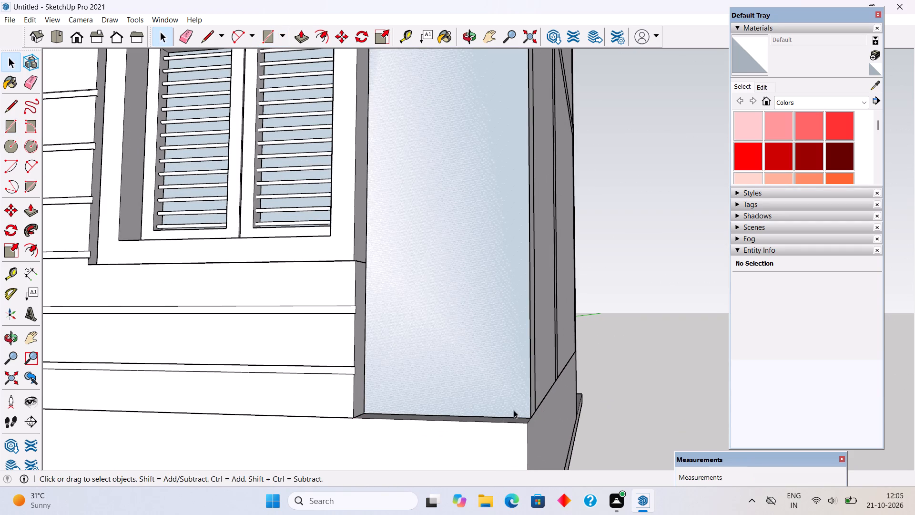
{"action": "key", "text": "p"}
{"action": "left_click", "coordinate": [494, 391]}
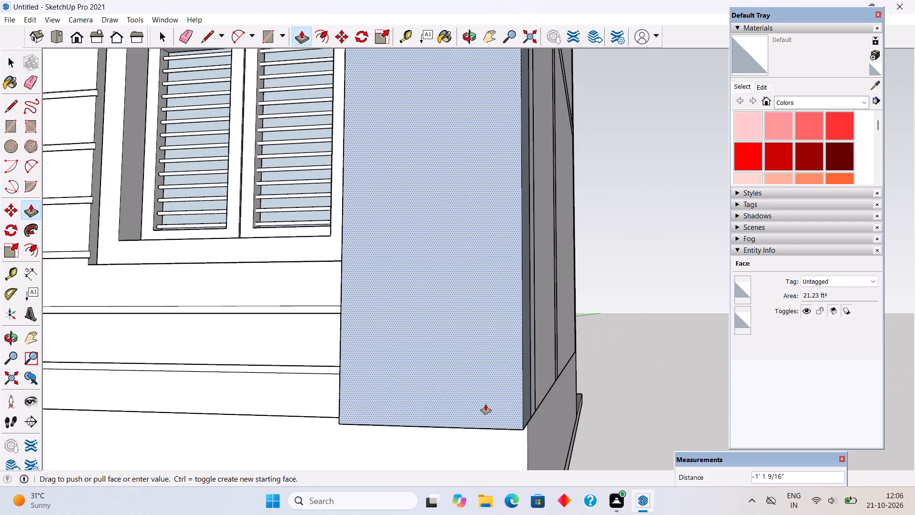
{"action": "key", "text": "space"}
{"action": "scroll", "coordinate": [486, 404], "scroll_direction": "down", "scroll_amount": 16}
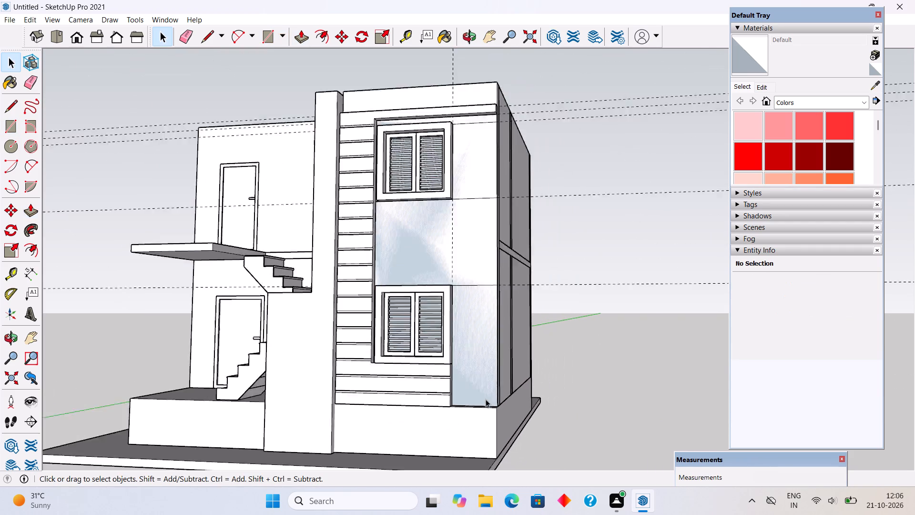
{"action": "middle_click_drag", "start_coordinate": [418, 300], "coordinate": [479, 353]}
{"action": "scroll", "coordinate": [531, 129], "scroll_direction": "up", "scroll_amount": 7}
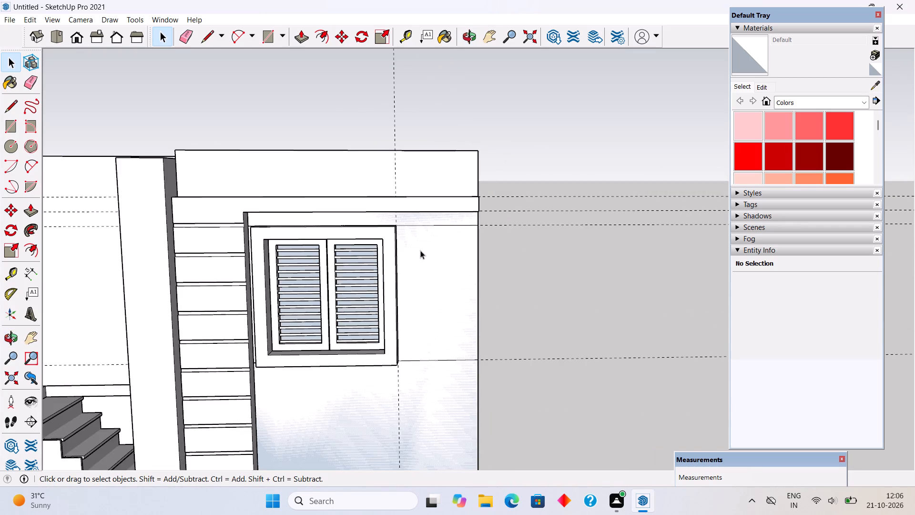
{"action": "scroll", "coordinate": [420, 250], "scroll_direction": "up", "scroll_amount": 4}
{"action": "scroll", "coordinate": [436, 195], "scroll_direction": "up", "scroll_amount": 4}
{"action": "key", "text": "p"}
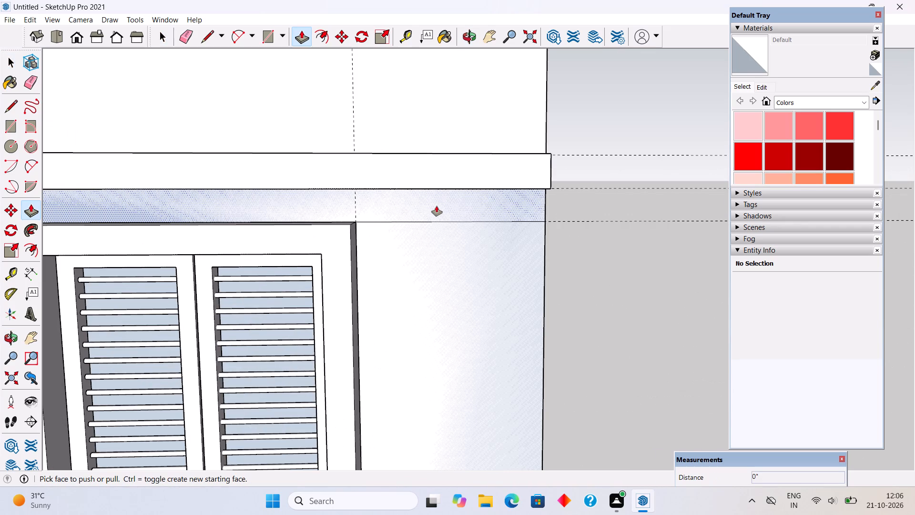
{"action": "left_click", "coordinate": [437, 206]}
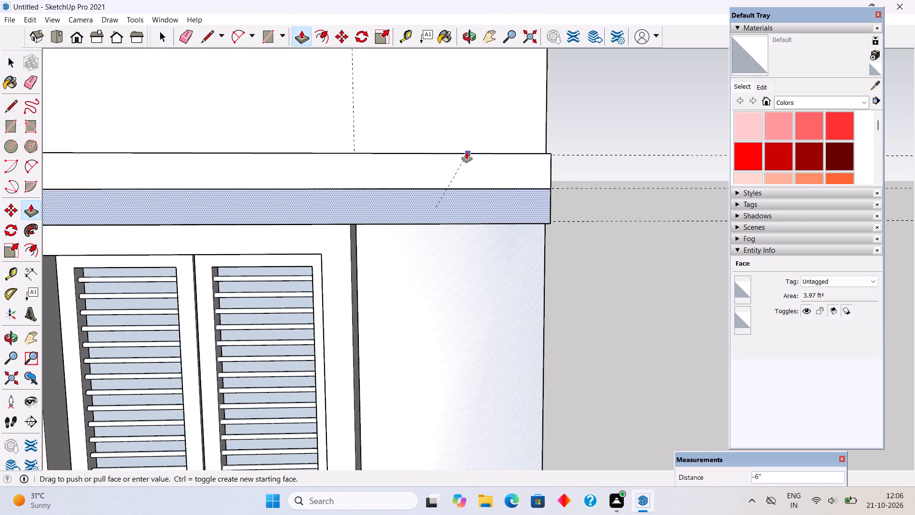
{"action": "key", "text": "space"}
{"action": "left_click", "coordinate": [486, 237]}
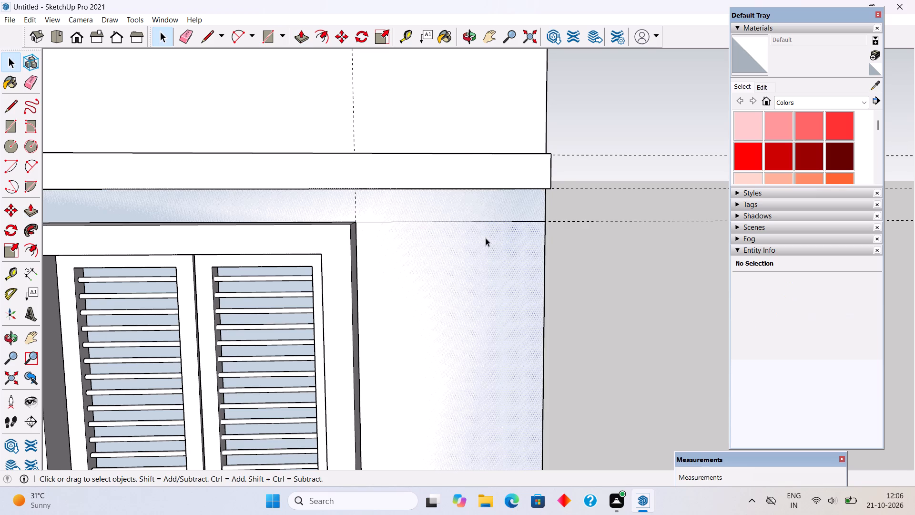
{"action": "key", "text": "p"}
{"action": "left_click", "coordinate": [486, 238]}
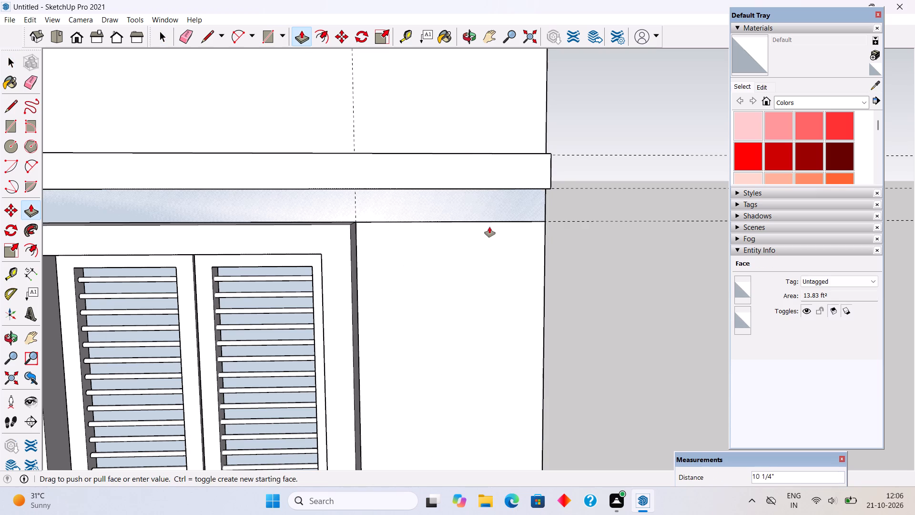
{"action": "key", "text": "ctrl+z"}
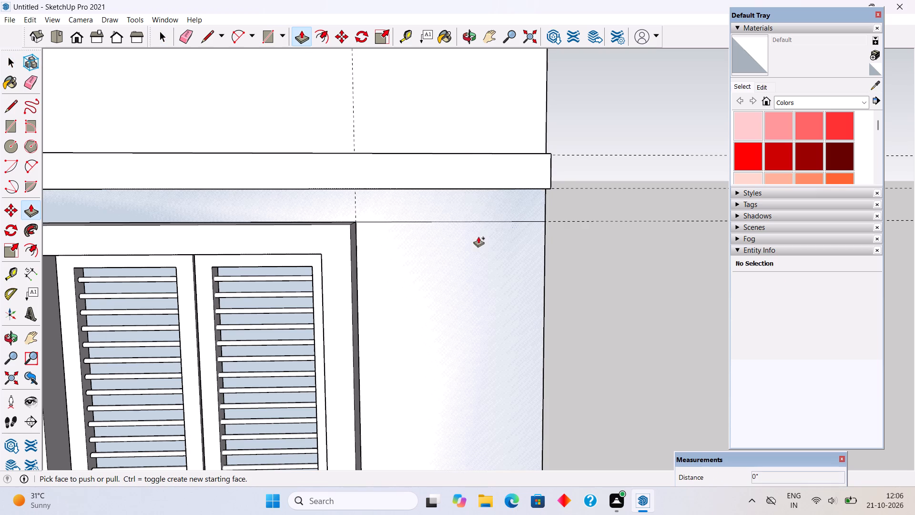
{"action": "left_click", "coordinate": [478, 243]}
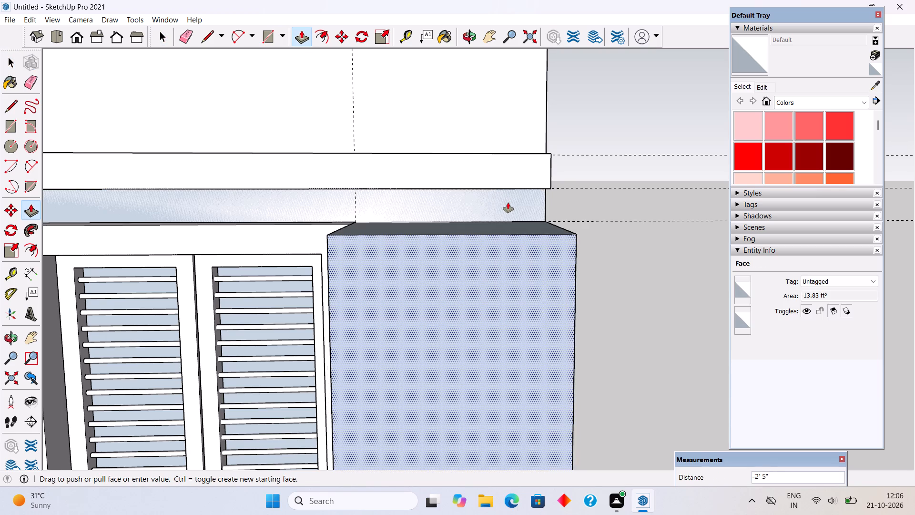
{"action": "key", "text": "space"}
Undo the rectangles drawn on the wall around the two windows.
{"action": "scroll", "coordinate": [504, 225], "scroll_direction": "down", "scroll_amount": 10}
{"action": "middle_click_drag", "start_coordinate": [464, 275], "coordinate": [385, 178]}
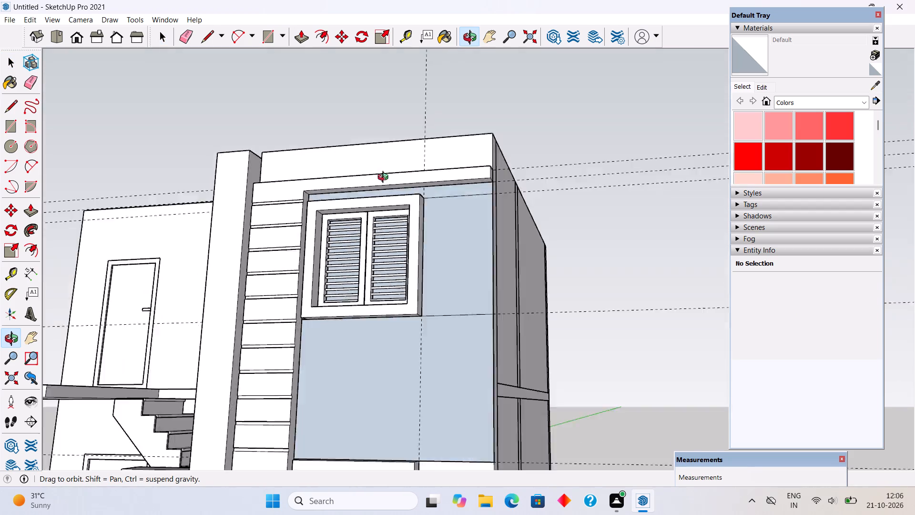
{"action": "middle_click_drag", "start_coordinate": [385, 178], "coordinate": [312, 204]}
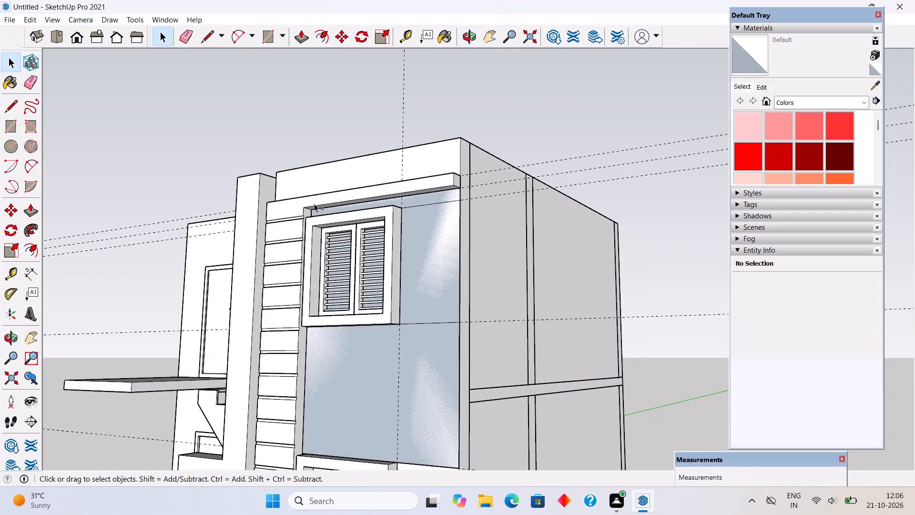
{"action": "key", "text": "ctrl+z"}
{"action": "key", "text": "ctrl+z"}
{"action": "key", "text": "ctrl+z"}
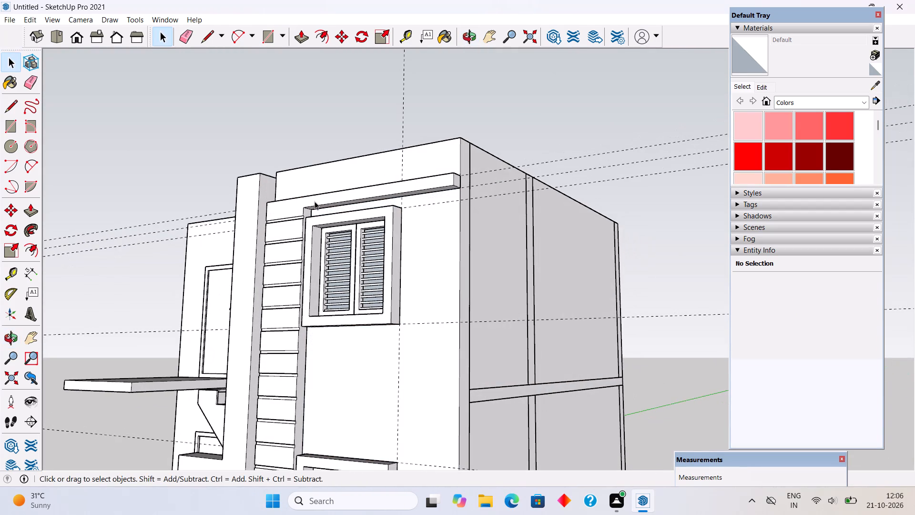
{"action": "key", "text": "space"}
Draw a rectangle about 2' 10 5/16" by 18' 2 1/2" beside both windows, from the top band's underside at the vertical guide to the wall's bottom corner.
{"action": "scroll", "coordinate": [392, 257], "scroll_direction": "up", "scroll_amount": 1}
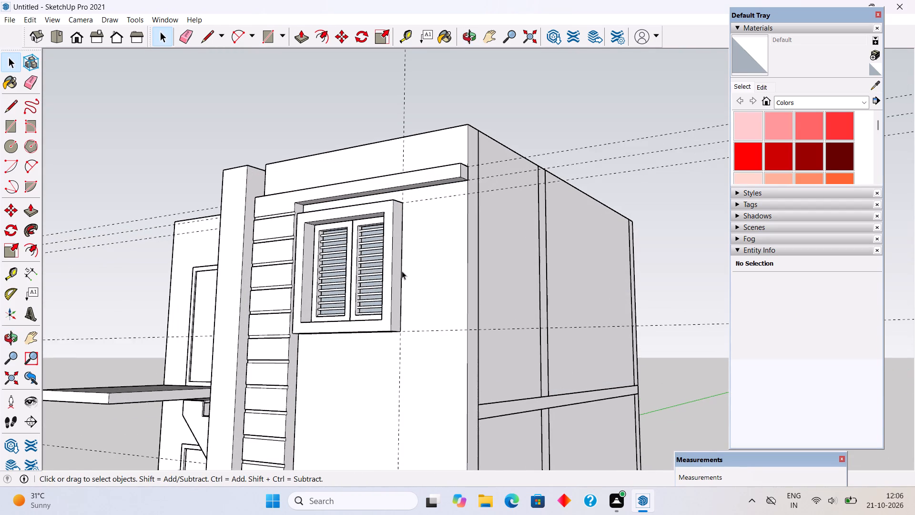
{"action": "scroll", "coordinate": [417, 238], "scroll_direction": "up", "scroll_amount": 7}
{"action": "scroll", "coordinate": [406, 190], "scroll_direction": "up", "scroll_amount": 4}
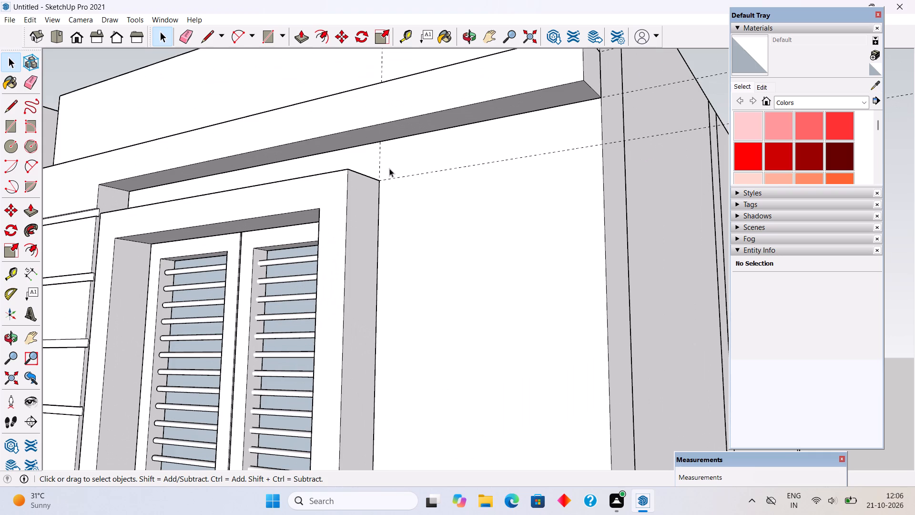
{"action": "key", "text": "r"}
{"action": "left_click", "coordinate": [380, 143]}
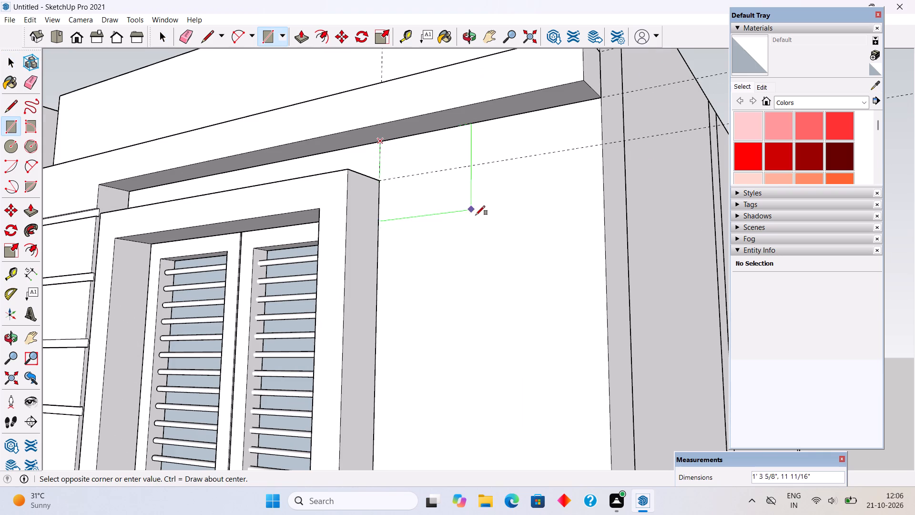
{"action": "scroll", "coordinate": [476, 219], "scroll_direction": "down", "scroll_amount": 20}
{"action": "scroll", "coordinate": [476, 219], "scroll_direction": "down", "scroll_amount": 2}
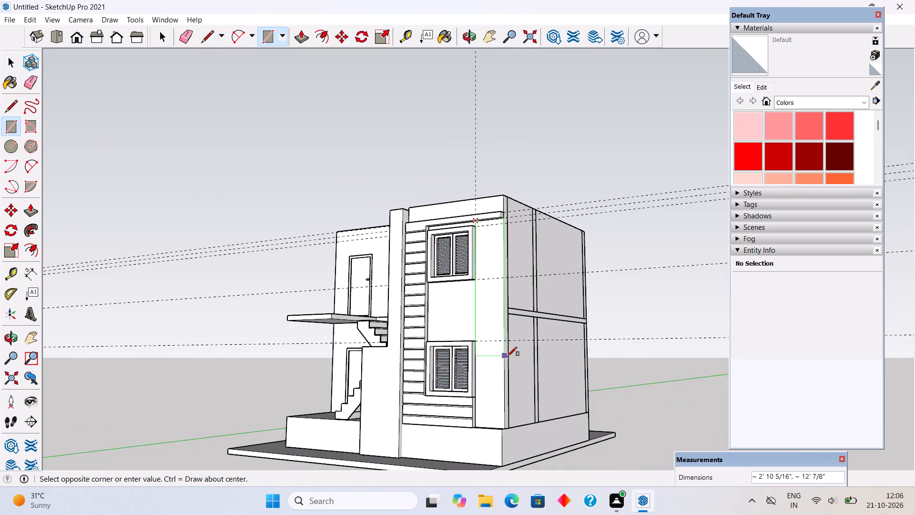
{"action": "scroll", "coordinate": [499, 422], "scroll_direction": "up", "scroll_amount": 8}
{"action": "left_click", "coordinate": [510, 430]}
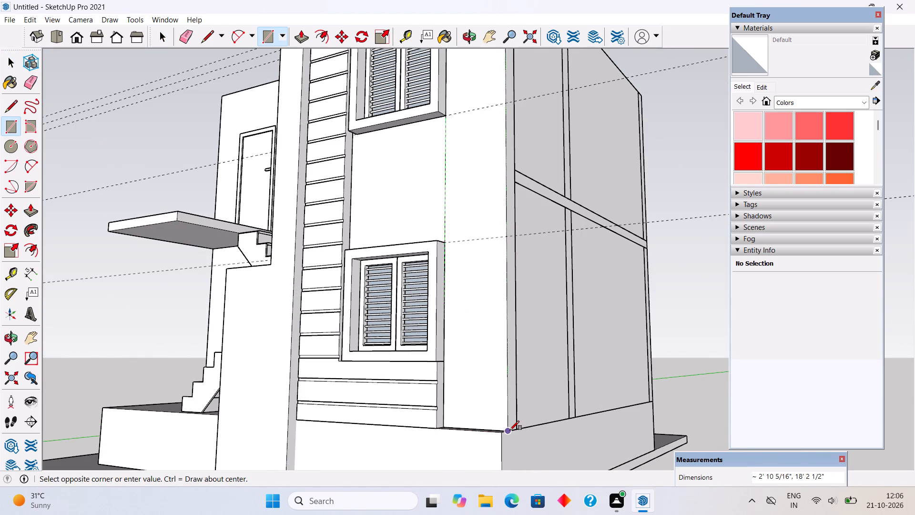
Push/Pull the tall rectangle beside both windows outward by 6".
{"action": "key", "text": "p"}
{"action": "left_click", "coordinate": [488, 420]}
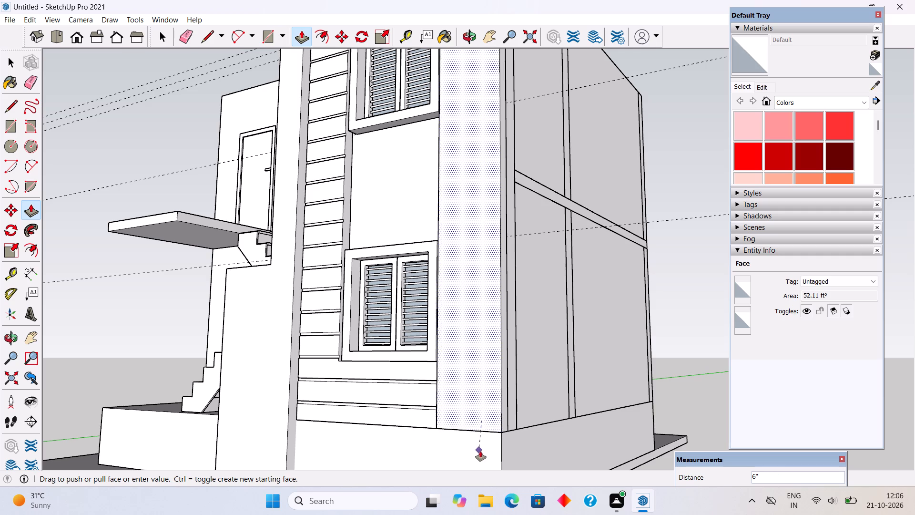
{"action": "left_click", "coordinate": [482, 454]}
Draw an edge across the tall strip's inner side face, along the top of the lower window's frame.
{"action": "middle_click_drag", "start_coordinate": [364, 365], "coordinate": [587, 469]}
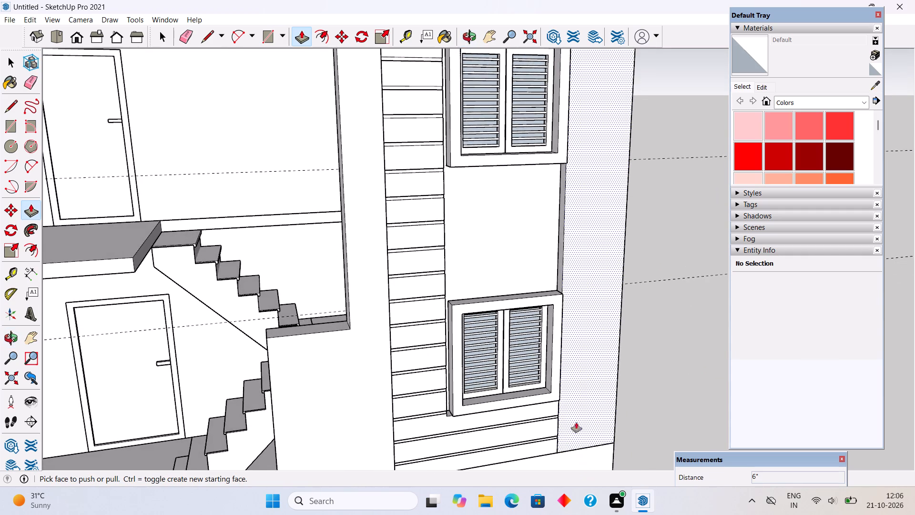
{"action": "scroll", "coordinate": [586, 384], "scroll_direction": "up", "scroll_amount": 7}
{"action": "scroll", "coordinate": [555, 281], "scroll_direction": "up", "scroll_amount": 2}
{"action": "middle_click_drag", "start_coordinate": [522, 214], "coordinate": [600, 299]}
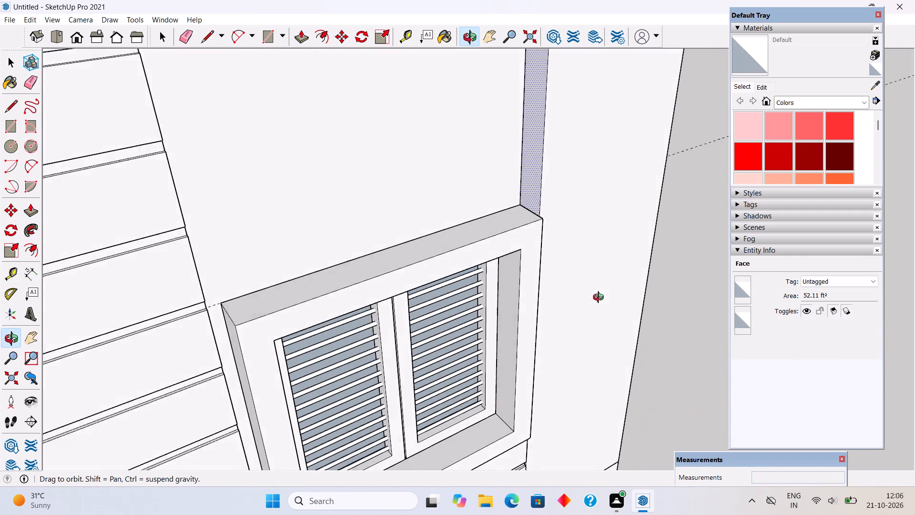
{"action": "middle_click_drag", "start_coordinate": [600, 299], "coordinate": [619, 309]}
{"action": "scroll", "coordinate": [530, 194], "scroll_direction": "up", "scroll_amount": 9}
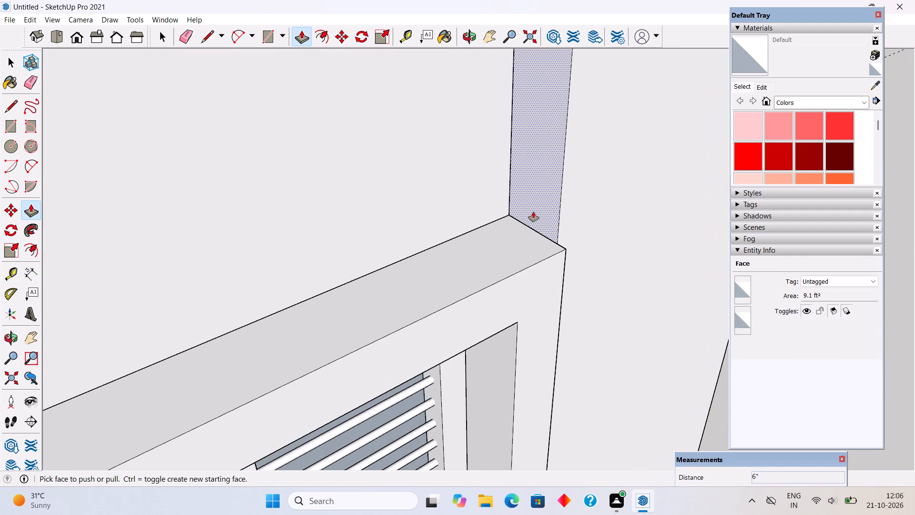
{"action": "key", "text": "l"}
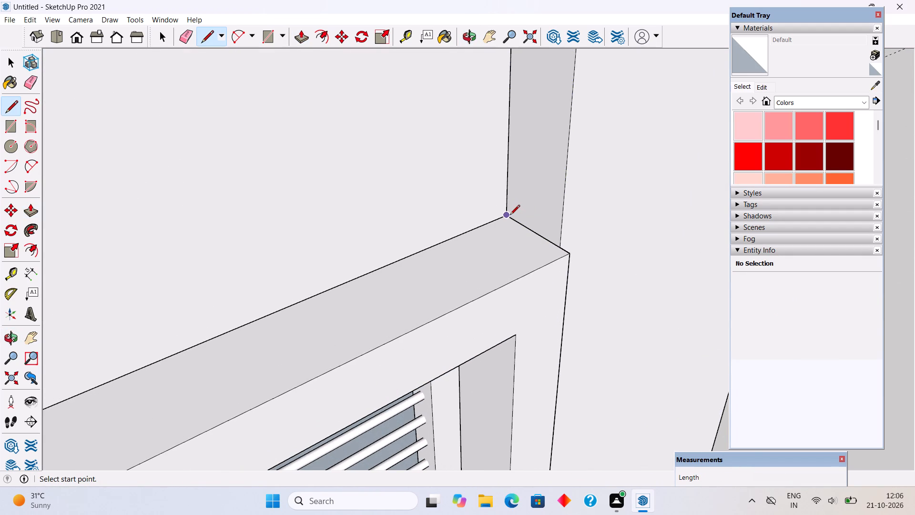
{"action": "left_click", "coordinate": [510, 216]}
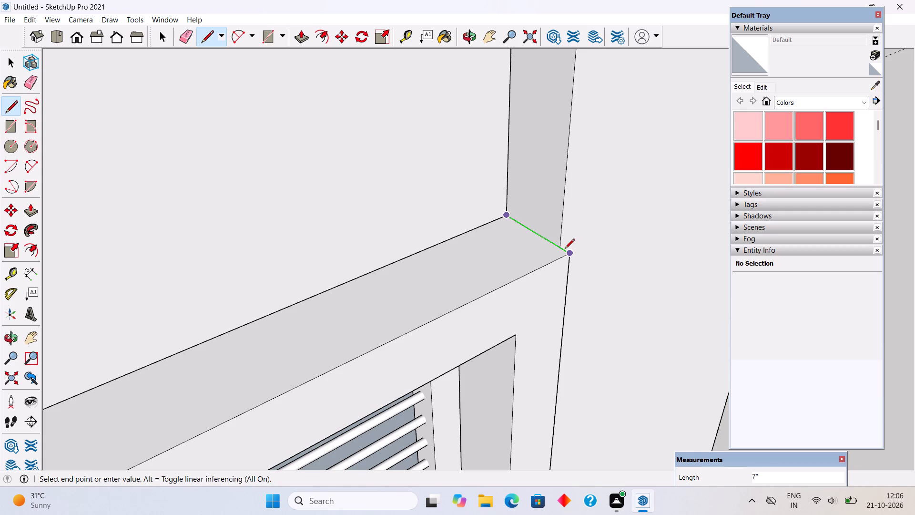
{"action": "scroll", "coordinate": [565, 245], "scroll_direction": "up", "scroll_amount": 5}
{"action": "left_click", "coordinate": [565, 245]}
{"action": "scroll", "coordinate": [565, 245], "scroll_direction": "down", "scroll_amount": 1}
{"action": "scroll", "coordinate": [565, 245], "scroll_direction": "up", "scroll_amount": 1}
{"action": "scroll", "coordinate": [565, 245], "scroll_direction": "down", "scroll_amount": 3}
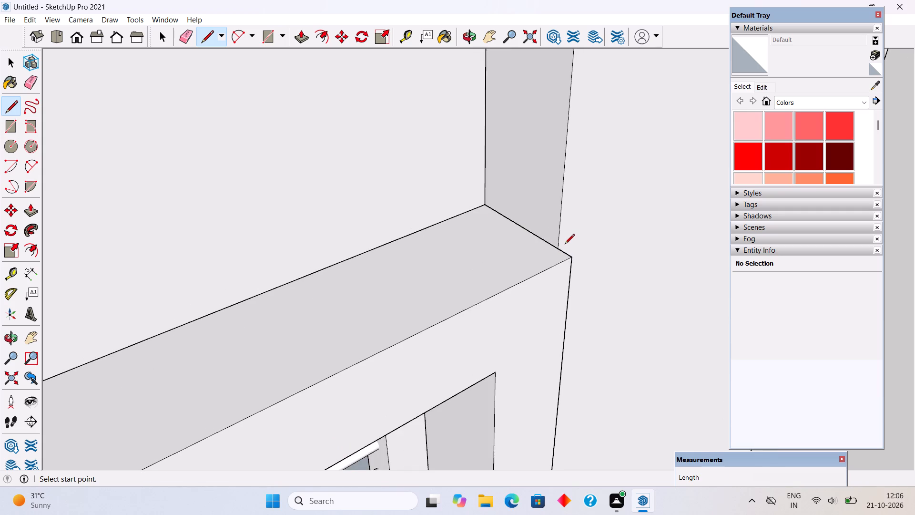
{"action": "scroll", "coordinate": [565, 245], "scroll_direction": "down", "scroll_amount": 6}
{"action": "scroll", "coordinate": [564, 245], "scroll_direction": "down", "scroll_amount": 20}
{"action": "scroll", "coordinate": [564, 245], "scroll_direction": "down", "scroll_amount": 6}
Draw a 6" edge across the strip's inner side face, along the underside of the upper window's frame.
{"action": "middle_click_drag", "start_coordinate": [556, 205], "coordinate": [548, 145]}
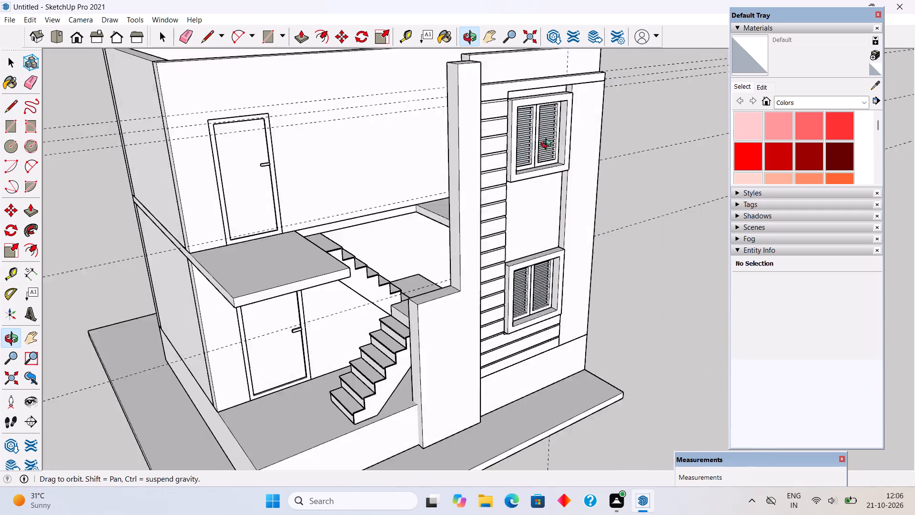
{"action": "middle_click_drag", "start_coordinate": [548, 145], "coordinate": [535, 72]}
{"action": "scroll", "coordinate": [535, 185], "scroll_direction": "up", "scroll_amount": 17}
{"action": "middle_click_drag", "start_coordinate": [545, 166], "coordinate": [532, 96]}
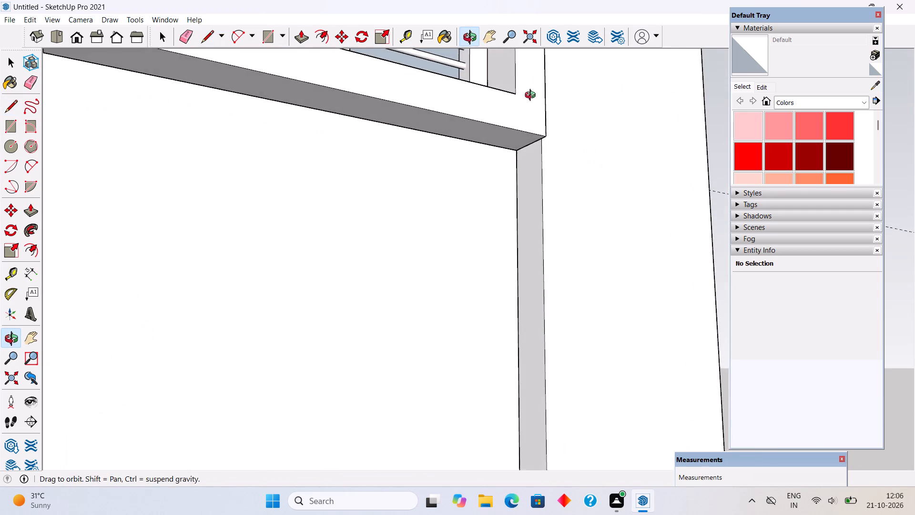
{"action": "middle_click_drag", "start_coordinate": [532, 96], "coordinate": [532, 95]}
{"action": "scroll", "coordinate": [529, 129], "scroll_direction": "up", "scroll_amount": 5}
{"action": "scroll", "coordinate": [524, 169], "scroll_direction": "up", "scroll_amount": 5}
{"action": "left_click", "coordinate": [506, 154]}
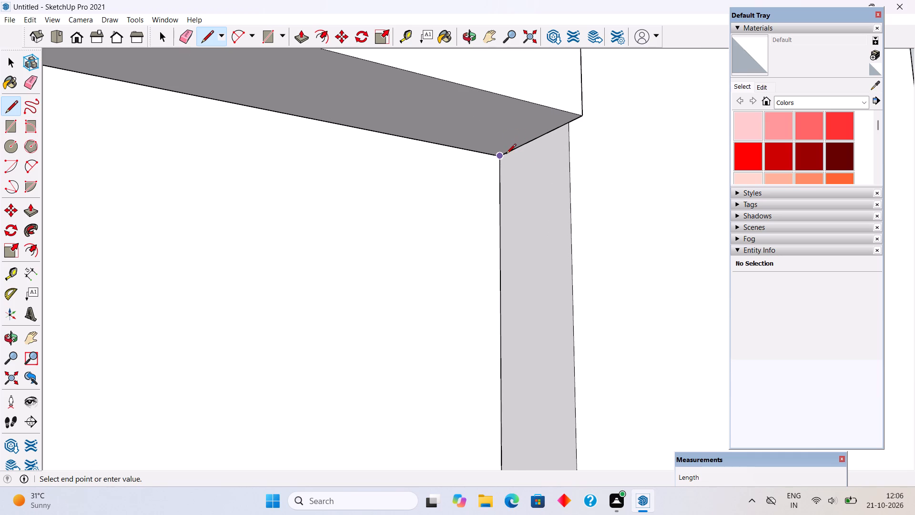
{"action": "left_click", "coordinate": [567, 124]}
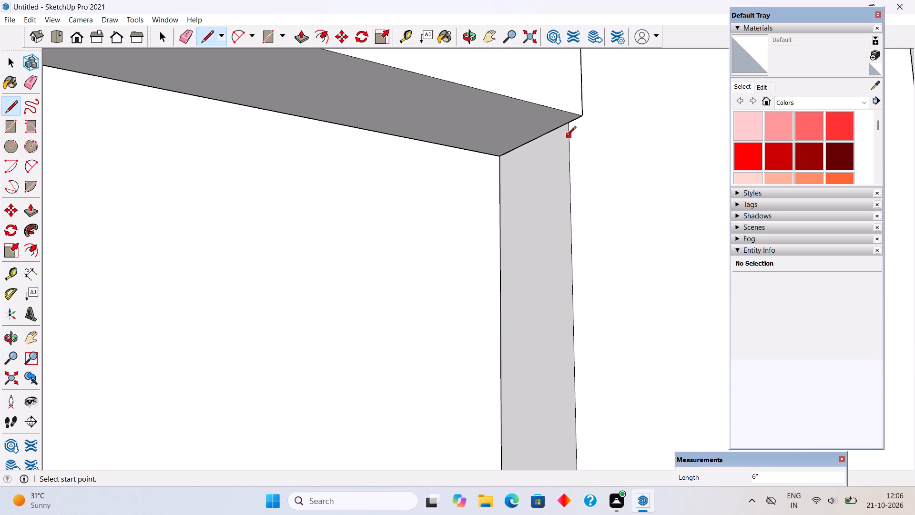
Push/Pull the strip's side face between the two windows by 5' 1" to meet the grooved panel.
{"action": "key", "text": "p"}
{"action": "left_click", "coordinate": [567, 206]}
{"action": "scroll", "coordinate": [517, 211], "scroll_direction": "down", "scroll_amount": 3}
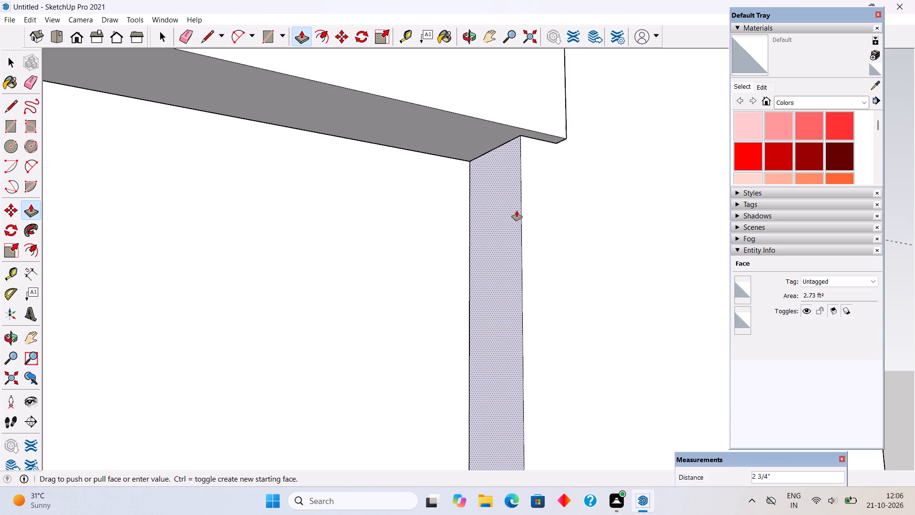
{"action": "scroll", "coordinate": [517, 211], "scroll_direction": "down", "scroll_amount": 15}
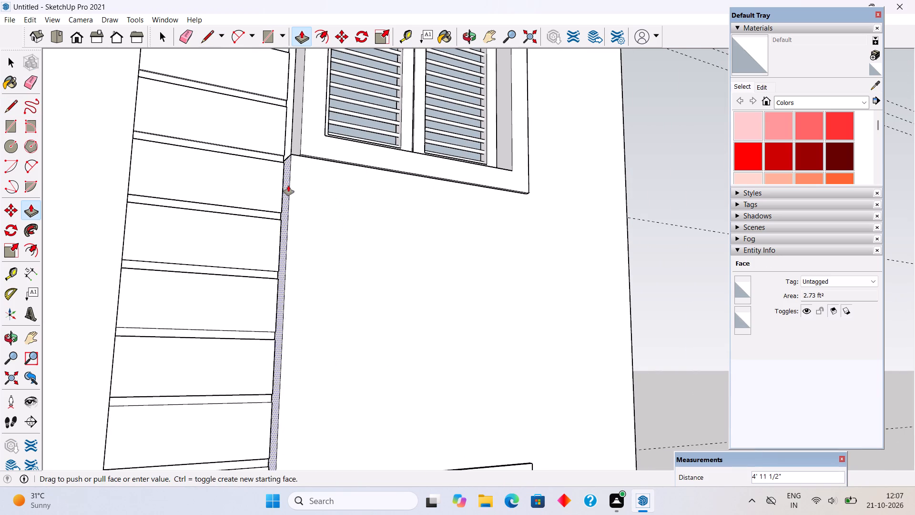
{"action": "left_click", "coordinate": [286, 188]}
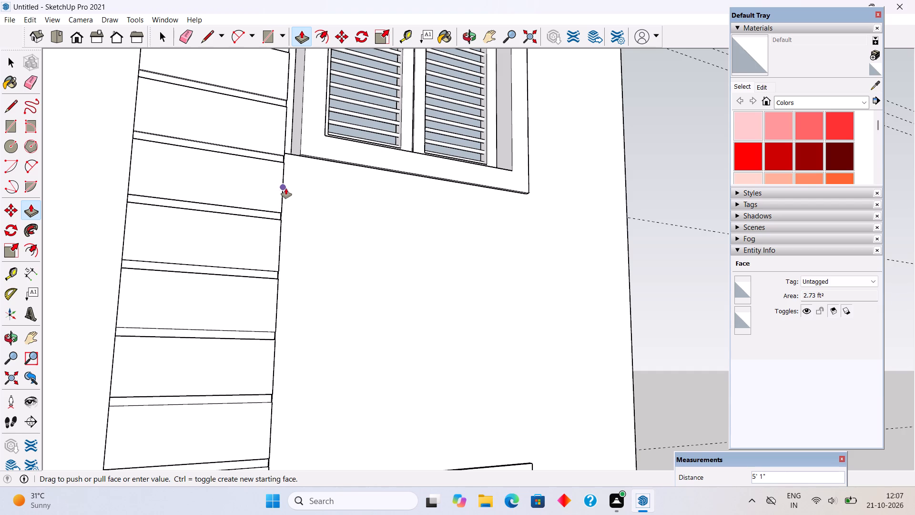
Draw a 6" edge across the strip's inner side face, along the top of the upper window's frame.
{"action": "middle_click_drag", "start_coordinate": [304, 180], "coordinate": [278, 369]}
{"action": "scroll", "coordinate": [278, 369], "scroll_direction": "down", "scroll_amount": 10}
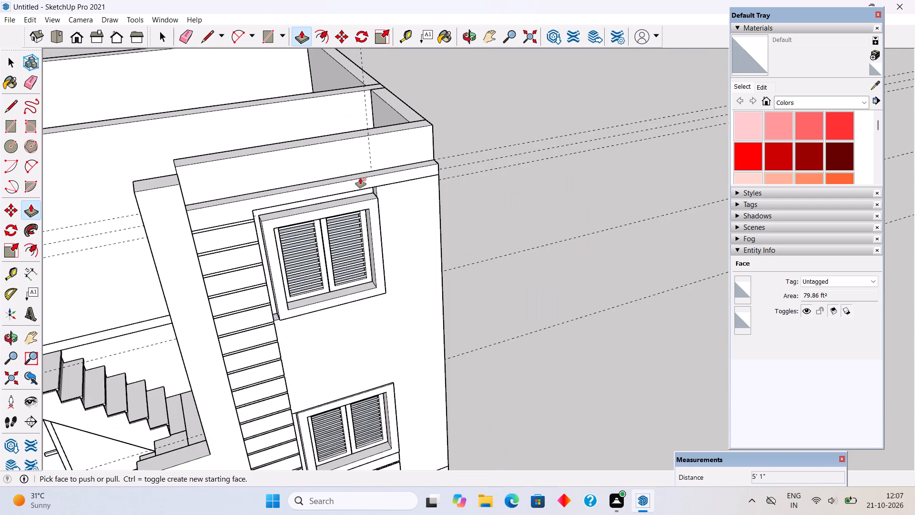
{"action": "scroll", "coordinate": [367, 178], "scroll_direction": "up", "scroll_amount": 13}
{"action": "middle_click_drag", "start_coordinate": [385, 165], "coordinate": [472, 67]}
{"action": "scroll", "coordinate": [435, 153], "scroll_direction": "up", "scroll_amount": 1}
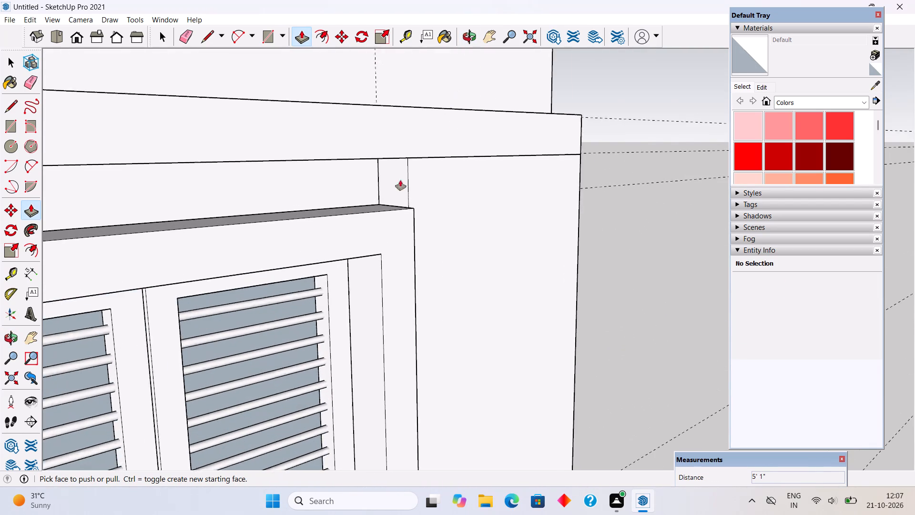
{"action": "scroll", "coordinate": [400, 180], "scroll_direction": "up", "scroll_amount": 4}
{"action": "middle_click_drag", "start_coordinate": [416, 139], "coordinate": [440, 135]}
{"action": "scroll", "coordinate": [435, 132], "scroll_direction": "up", "scroll_amount": 4}
{"action": "scroll", "coordinate": [441, 176], "scroll_direction": "up", "scroll_amount": 2}
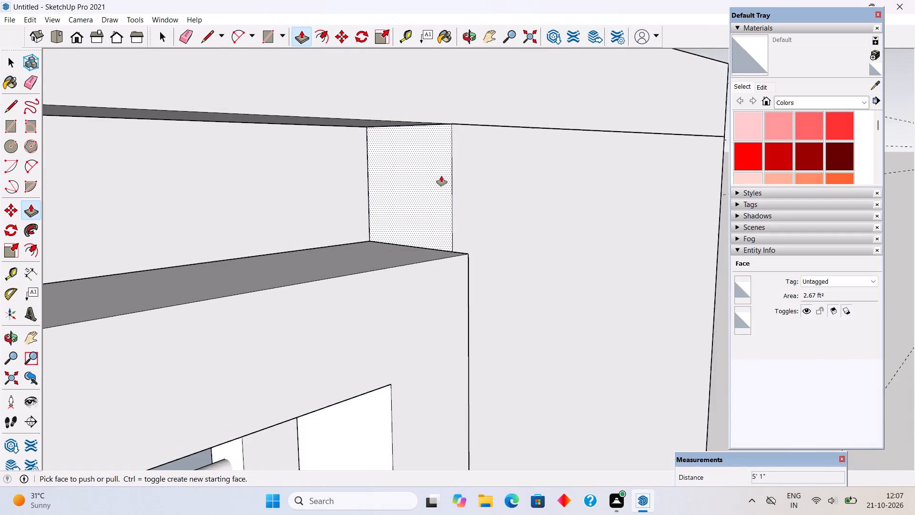
{"action": "scroll", "coordinate": [441, 176], "scroll_direction": "up", "scroll_amount": 3}
{"action": "key", "text": "l"}
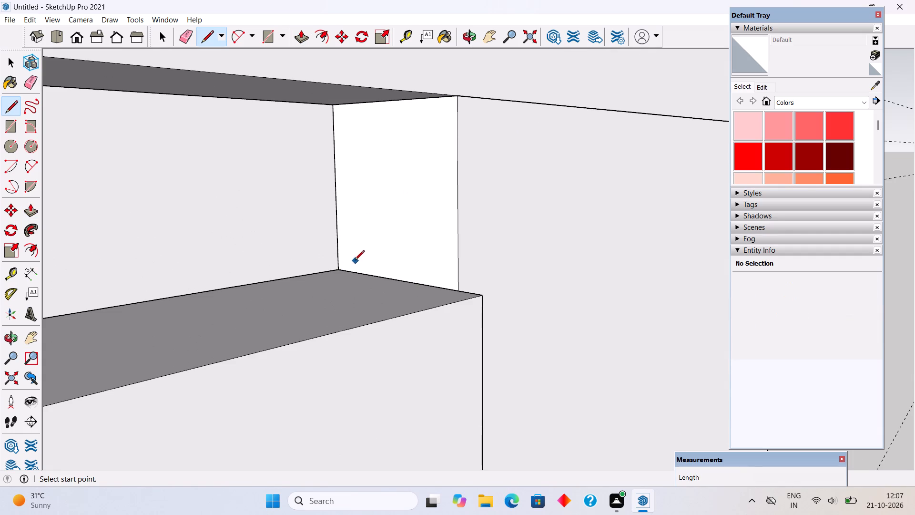
{"action": "left_click", "coordinate": [338, 270]}
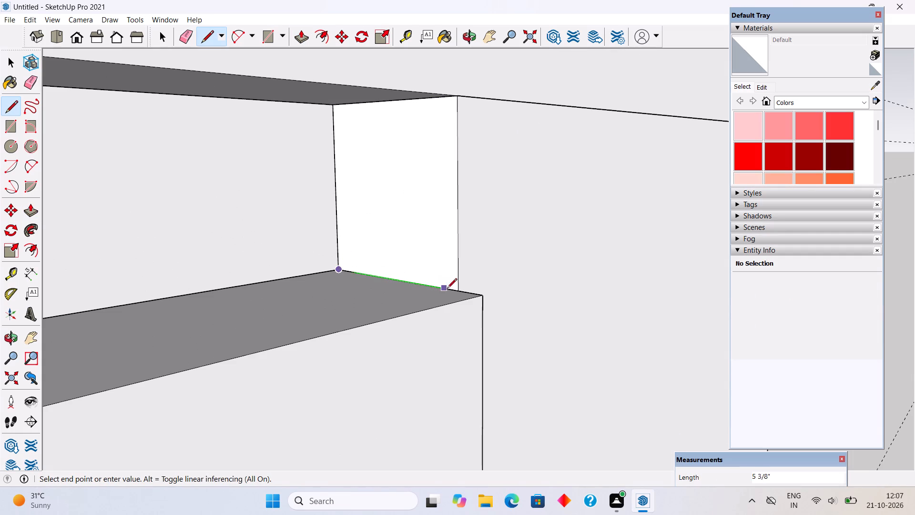
{"action": "left_click", "coordinate": [458, 290]}
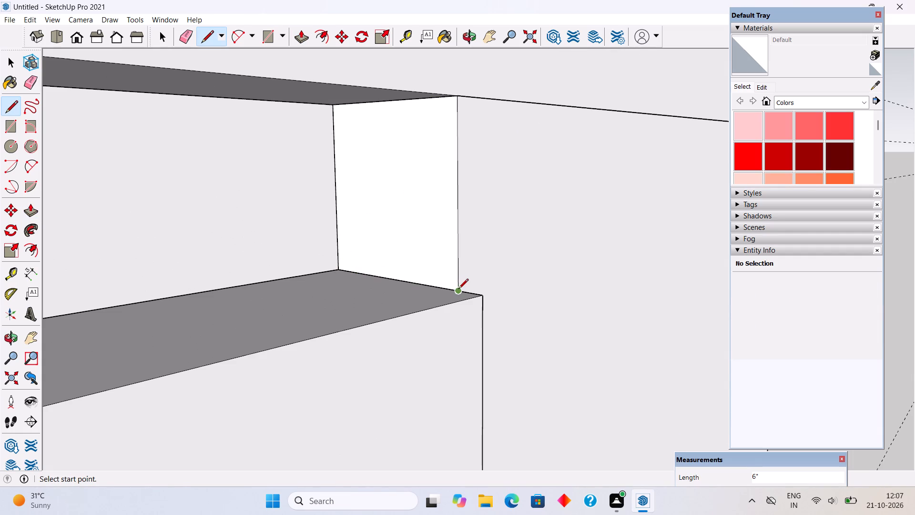
Push/Pull the strip's side face above the upper window by 5' 1" to meet the grooved panel.
{"action": "key", "text": "p"}
{"action": "left_click", "coordinate": [449, 277]}
{"action": "scroll", "coordinate": [423, 276], "scroll_direction": "down", "scroll_amount": 11}
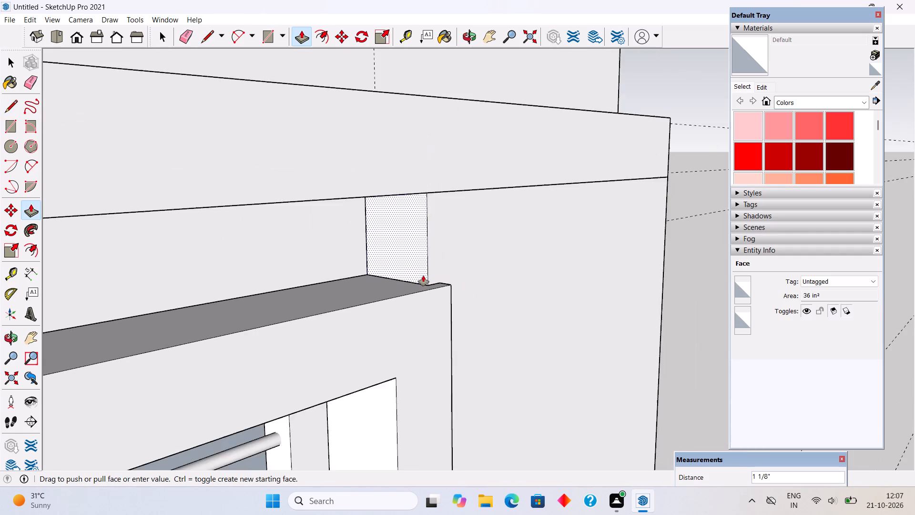
{"action": "scroll", "coordinate": [423, 276], "scroll_direction": "down", "scroll_amount": 13}
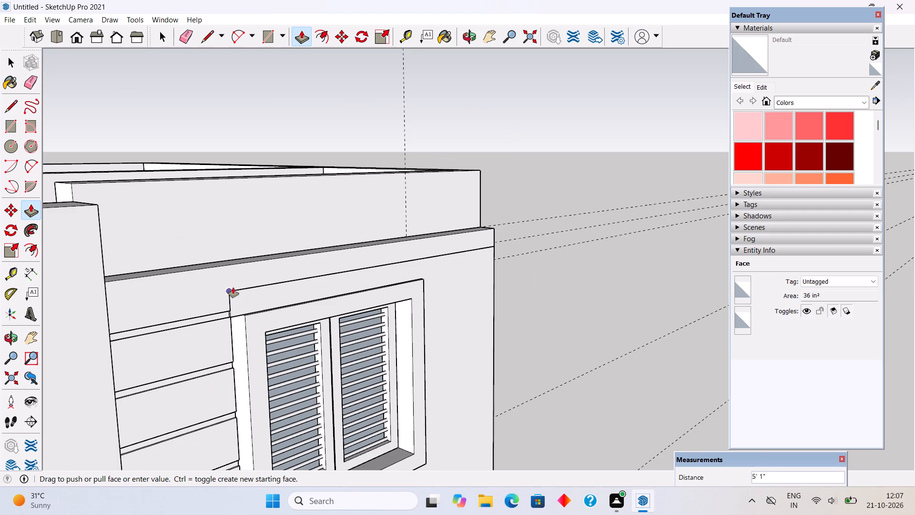
{"action": "left_click", "coordinate": [233, 288]}
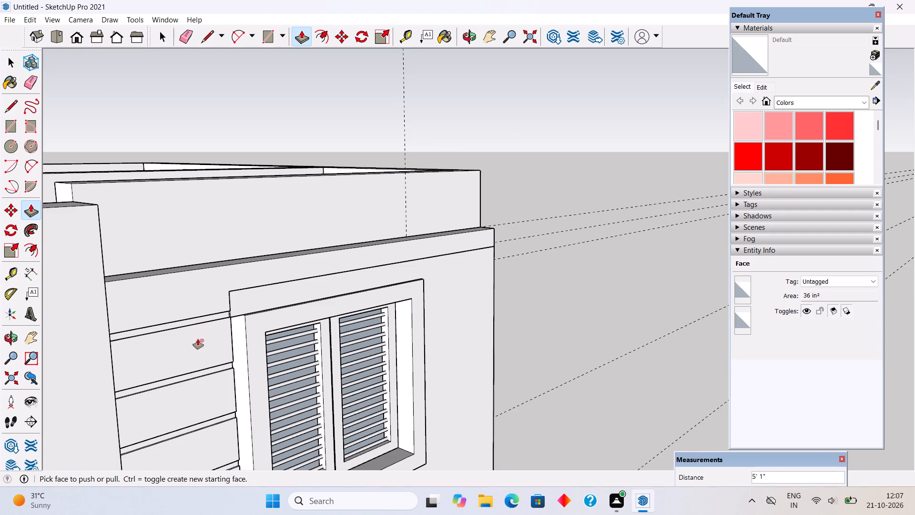
Draw a 6" edge on the underside of the section above the upper window, along the frame's side next to the grooved panel.
{"action": "middle_click_drag", "start_coordinate": [197, 339], "coordinate": [159, 112]}
{"action": "scroll", "coordinate": [225, 211], "scroll_direction": "up", "scroll_amount": 10}
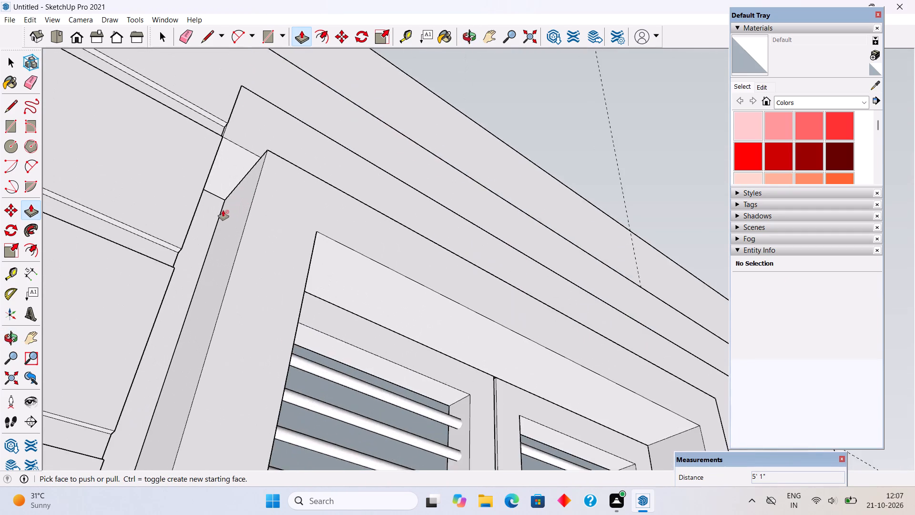
{"action": "scroll", "coordinate": [223, 210], "scroll_direction": "up", "scroll_amount": 17}
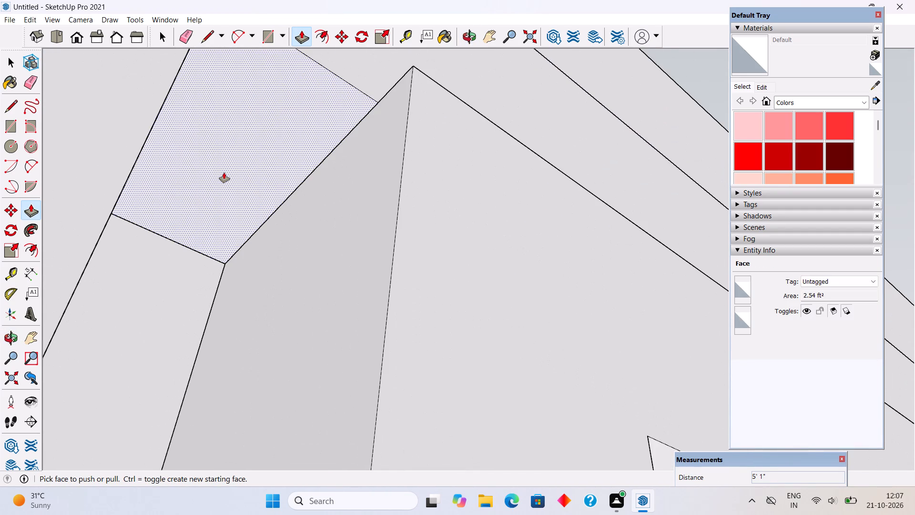
{"action": "key", "text": "l"}
{"action": "left_click", "coordinate": [224, 272]}
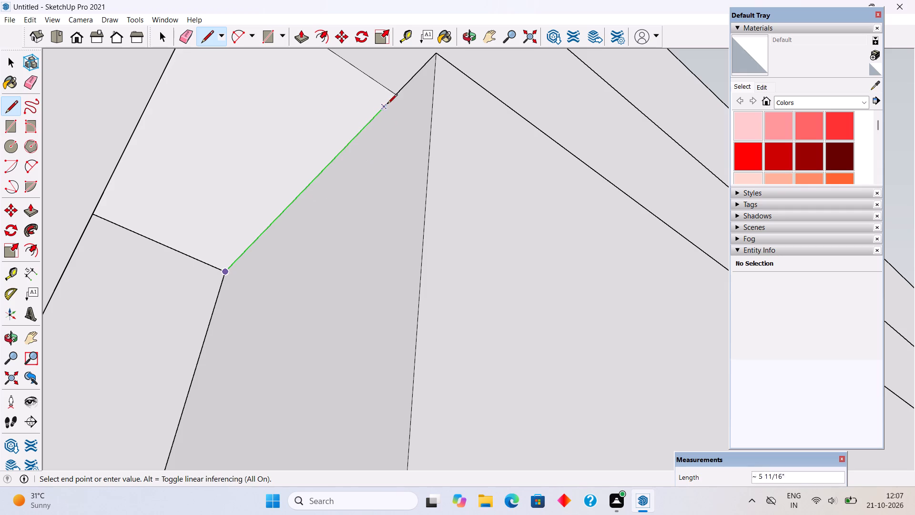
{"action": "left_click", "coordinate": [398, 96]}
Push/Pull the small underside face down 4' 10" beside the upper window, filling the gap to the grooved panel.
{"action": "key", "text": "p"}
{"action": "left_click", "coordinate": [342, 98]}
{"action": "scroll", "coordinate": [335, 228], "scroll_direction": "down", "scroll_amount": 3}
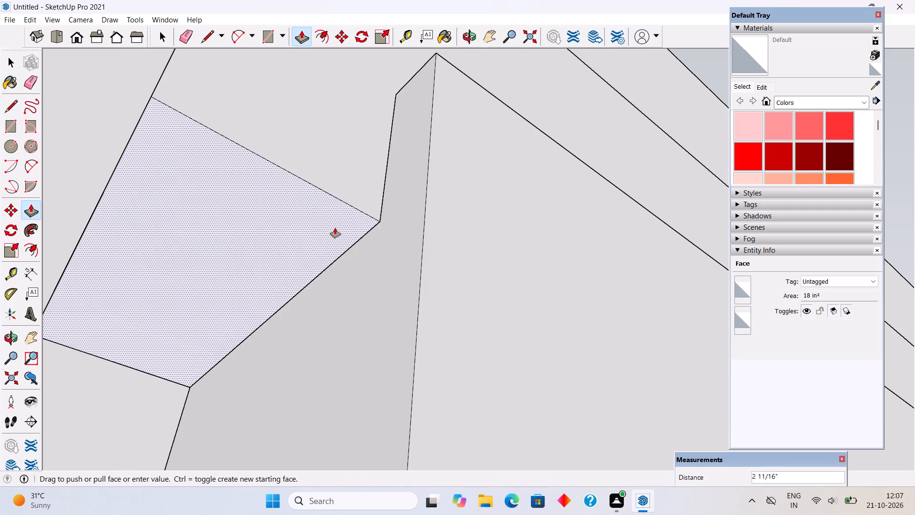
{"action": "scroll", "coordinate": [335, 228], "scroll_direction": "down", "scroll_amount": 5}
{"action": "scroll", "coordinate": [339, 228], "scroll_direction": "up", "scroll_amount": 1}
{"action": "scroll", "coordinate": [339, 228], "scroll_direction": "down", "scroll_amount": 20}
{"action": "scroll", "coordinate": [339, 228], "scroll_direction": "down", "scroll_amount": 8}
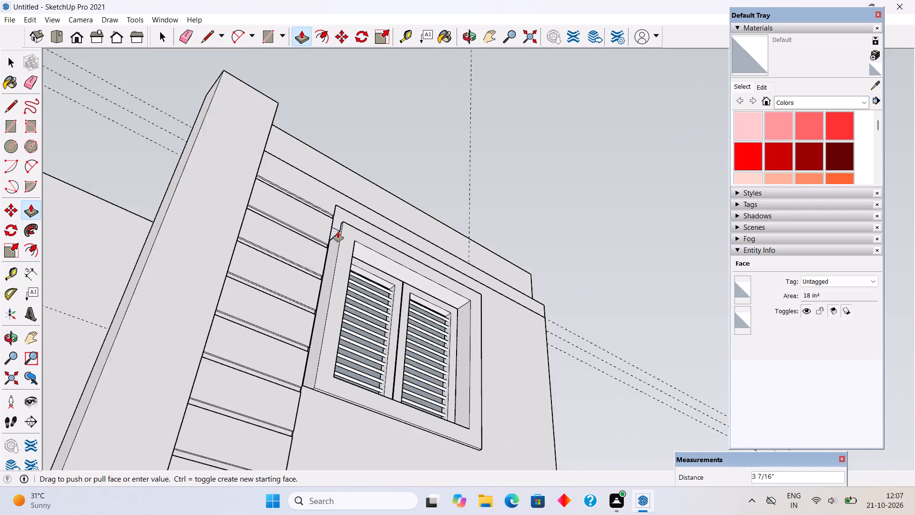
{"action": "scroll", "coordinate": [338, 232], "scroll_direction": "down", "scroll_amount": 3}
{"action": "scroll", "coordinate": [321, 348], "scroll_direction": "up", "scroll_amount": 4}
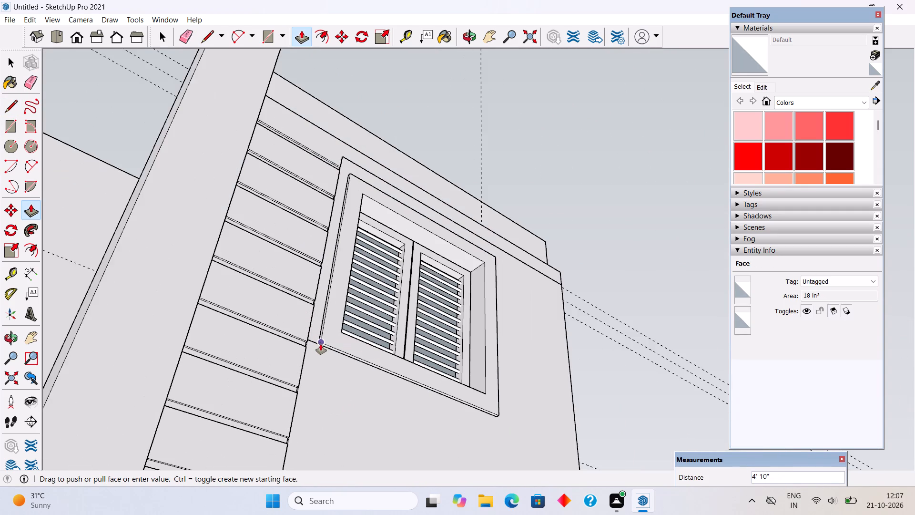
{"action": "scroll", "coordinate": [321, 344], "scroll_direction": "up", "scroll_amount": 2}
{"action": "left_click", "coordinate": [321, 344]}
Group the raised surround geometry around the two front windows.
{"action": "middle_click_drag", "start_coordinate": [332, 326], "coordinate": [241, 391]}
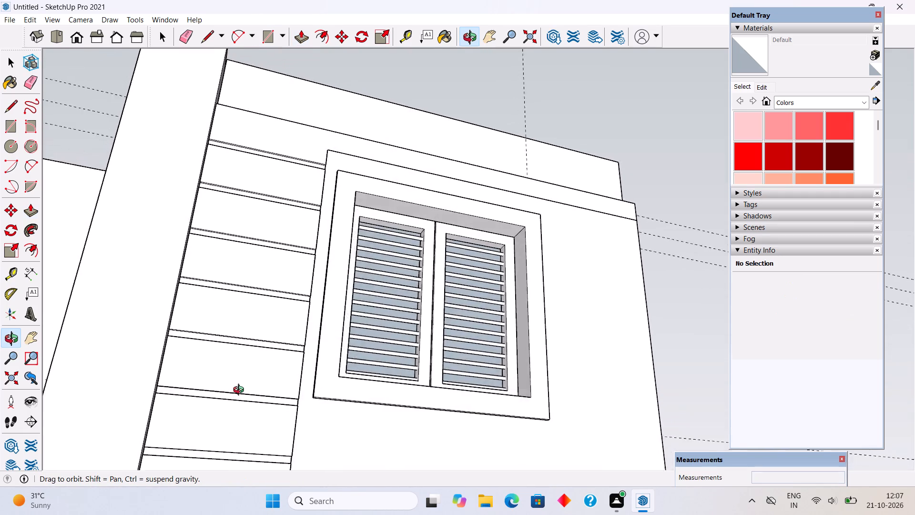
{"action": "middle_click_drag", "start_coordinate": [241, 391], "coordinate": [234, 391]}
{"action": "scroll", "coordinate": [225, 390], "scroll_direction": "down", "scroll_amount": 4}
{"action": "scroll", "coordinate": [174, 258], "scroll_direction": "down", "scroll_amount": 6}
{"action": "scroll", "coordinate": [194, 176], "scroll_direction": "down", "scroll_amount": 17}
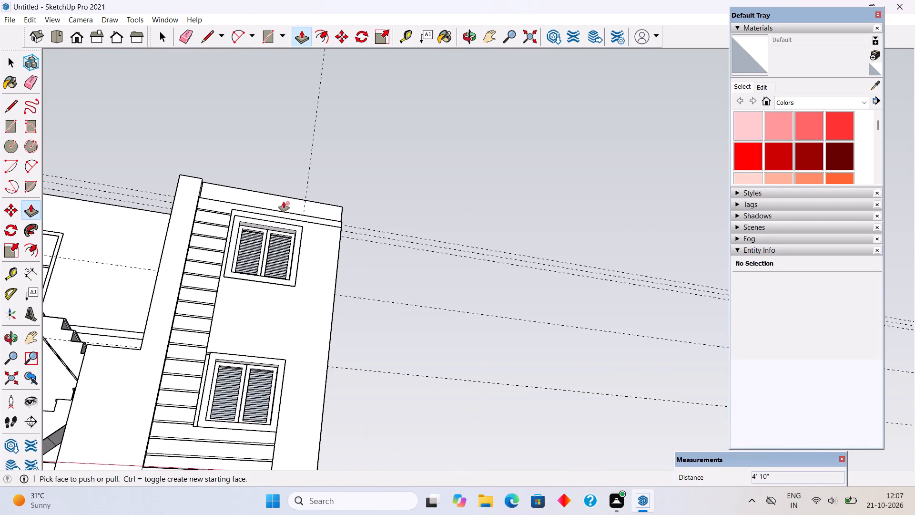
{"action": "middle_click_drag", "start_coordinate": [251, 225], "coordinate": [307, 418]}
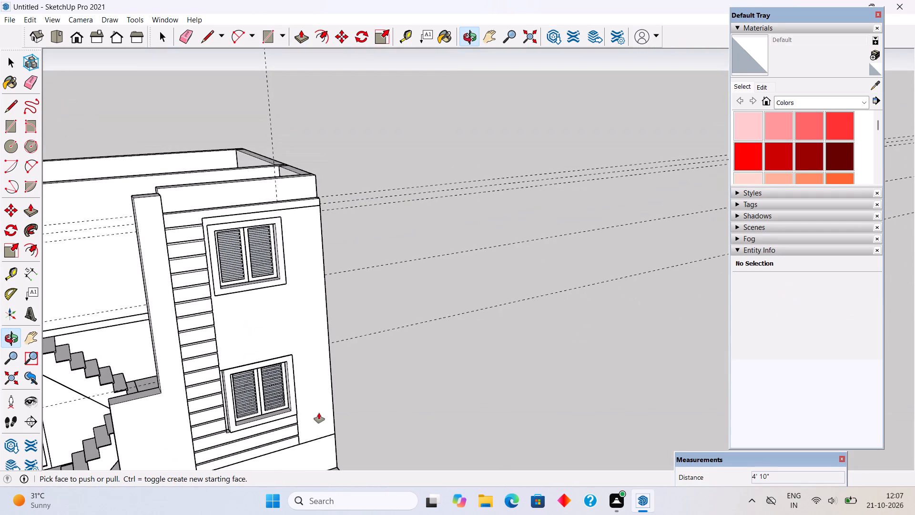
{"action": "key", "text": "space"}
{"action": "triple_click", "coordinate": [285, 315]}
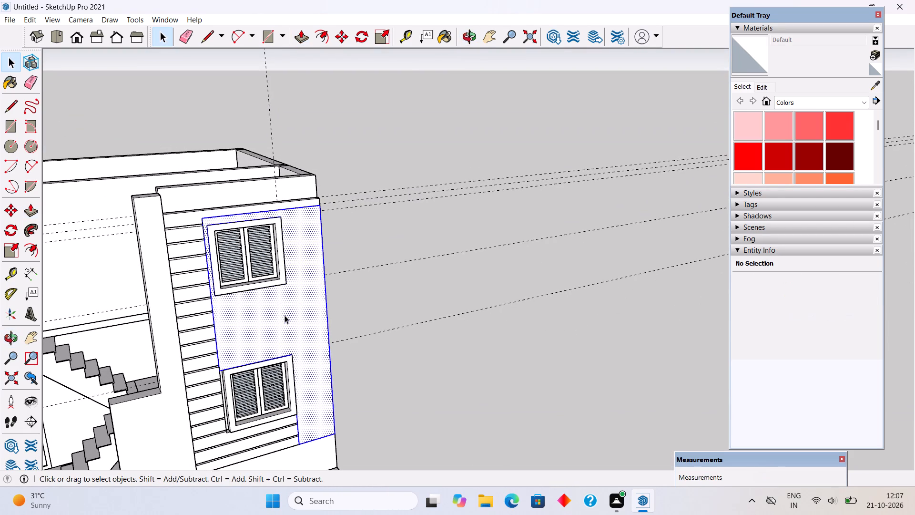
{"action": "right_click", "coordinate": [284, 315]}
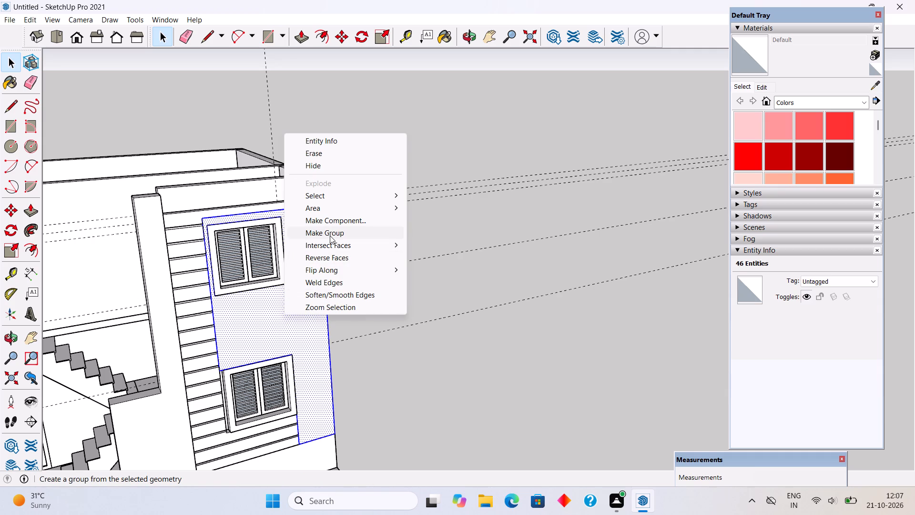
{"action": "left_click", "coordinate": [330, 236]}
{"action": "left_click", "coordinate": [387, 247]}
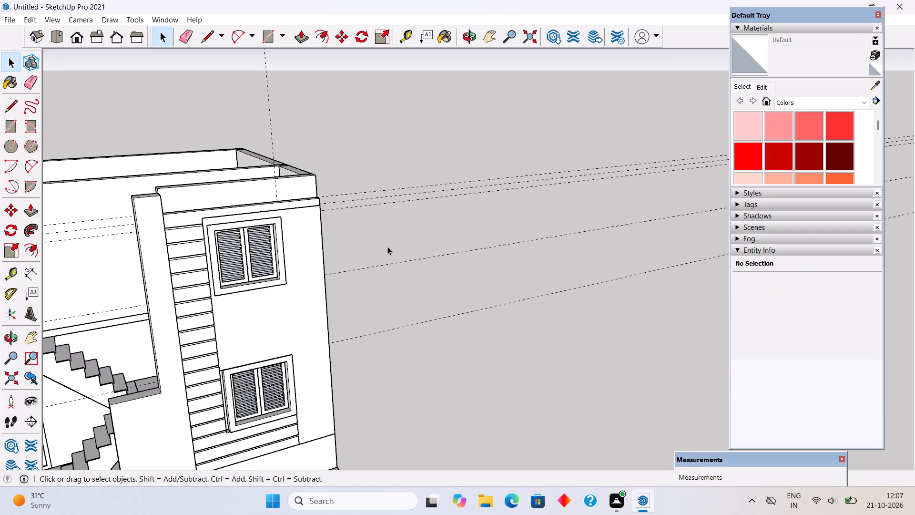
Undo the surround's grouping and the underside Push/Pull beside the upper window.
{"action": "scroll", "coordinate": [211, 294], "scroll_direction": "up", "scroll_amount": 10}
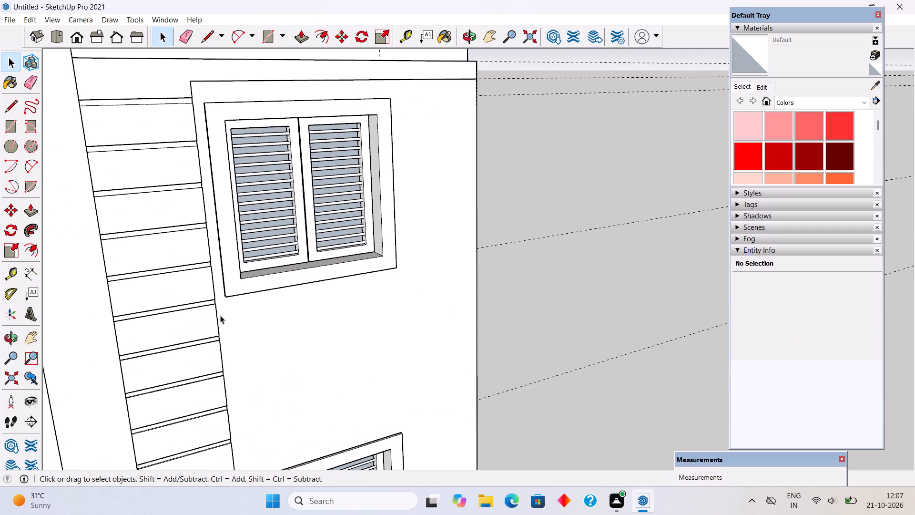
{"action": "middle_click_drag", "start_coordinate": [220, 301], "coordinate": [185, 309]}
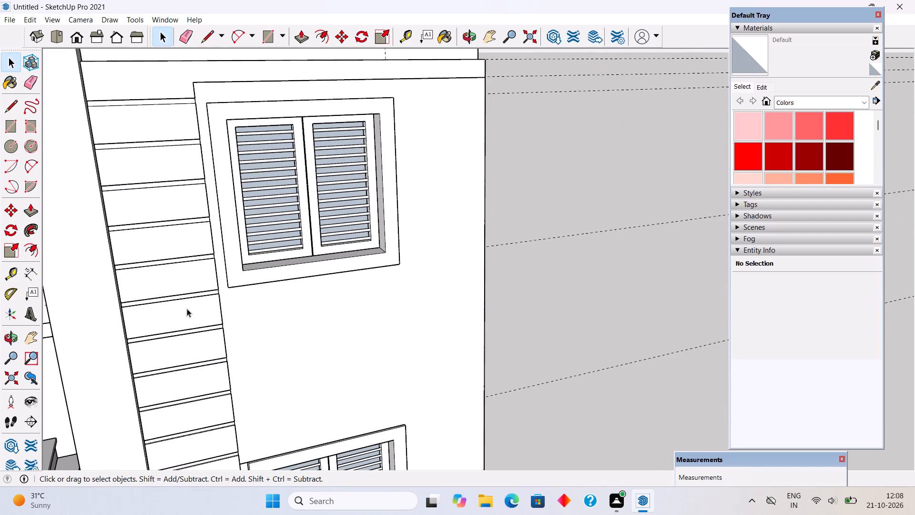
{"action": "key", "text": "ctrl+z"}
{"action": "key", "text": "ctrl+z"}
Open the grooved panel for editing and Push/Pull its window-facing side face back about 9 11/16".
{"action": "middle_click_drag", "start_coordinate": [245, 294], "coordinate": [314, 360]}
{"action": "middle_click_drag", "start_coordinate": [196, 301], "coordinate": [14, 254]}
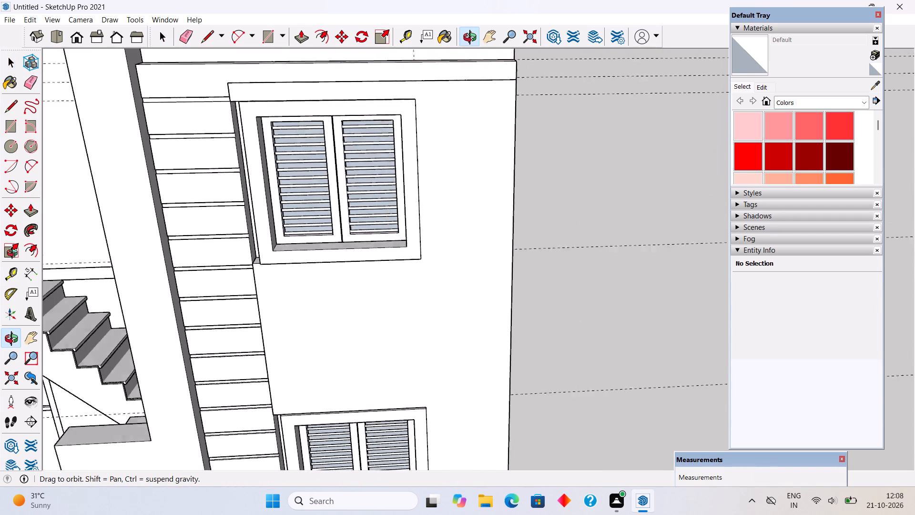
{"action": "middle_click_drag", "start_coordinate": [14, 254], "coordinate": [0, 247]}
{"action": "scroll", "coordinate": [242, 227], "scroll_direction": "up", "scroll_amount": 7}
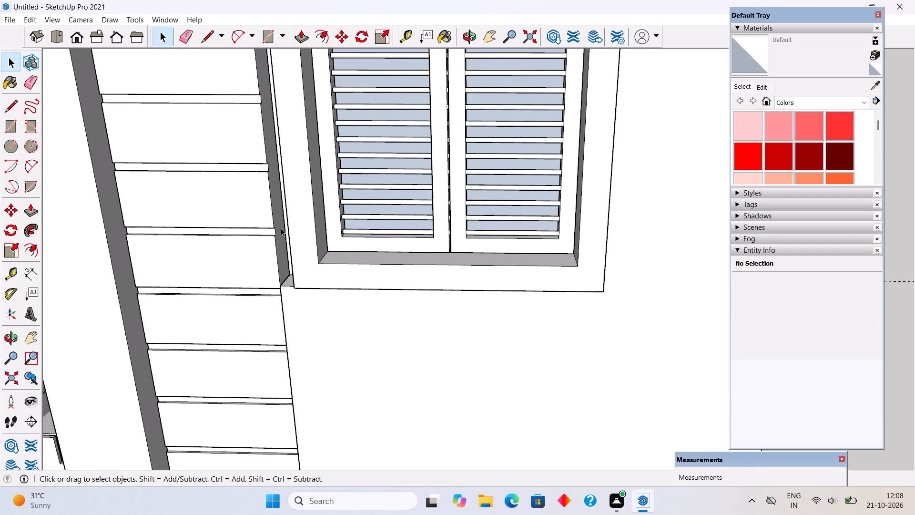
{"action": "triple_click", "coordinate": [281, 228]}
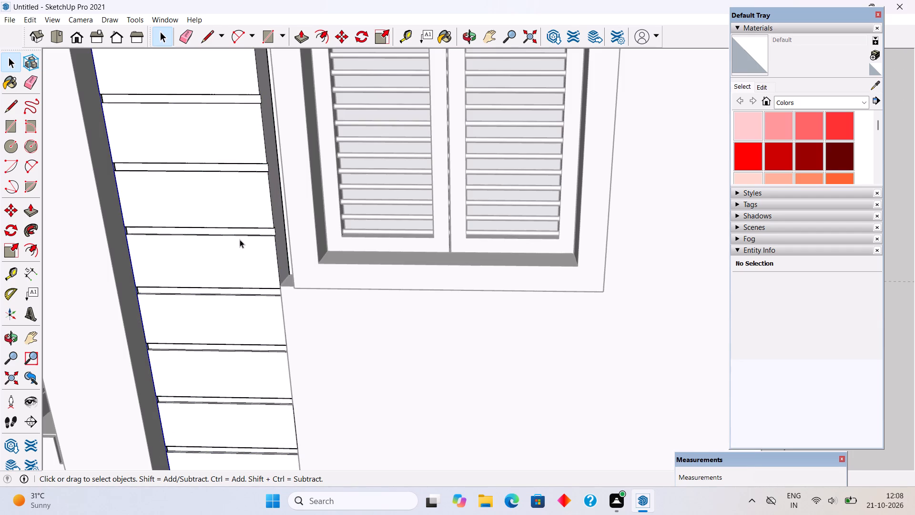
{"action": "triple_click", "coordinate": [240, 239]}
{"action": "key", "text": "p"}
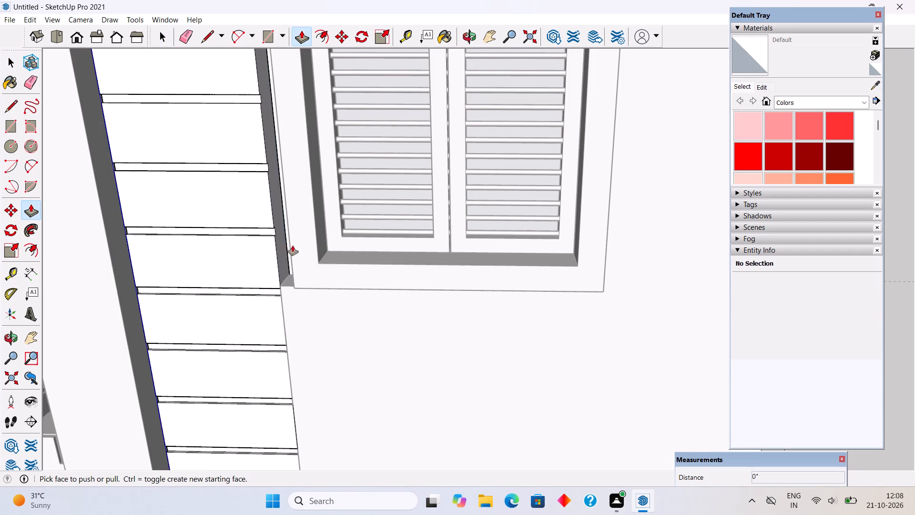
{"action": "left_click", "coordinate": [284, 252]}
{"action": "left_click", "coordinate": [234, 253]}
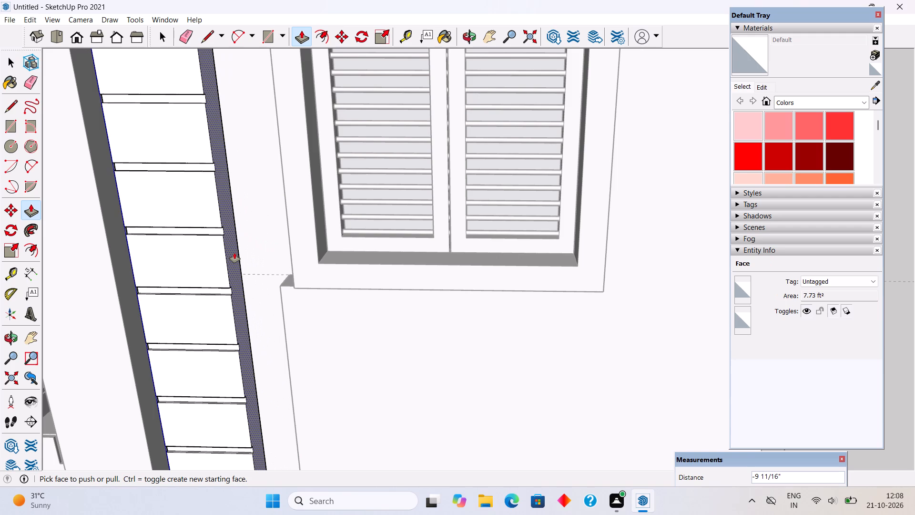
{"action": "key", "text": "space"}
Leave the grooved panel and group the raised surround geometry around the two front windows.
{"action": "middle_click_drag", "start_coordinate": [265, 270], "coordinate": [468, 168]}
{"action": "scroll", "coordinate": [346, 302], "scroll_direction": "up", "scroll_amount": 5}
{"action": "triple_click", "coordinate": [386, 302]}
{"action": "left_click", "coordinate": [387, 302]}
{"action": "scroll", "coordinate": [370, 287], "scroll_direction": "down", "scroll_amount": 3}
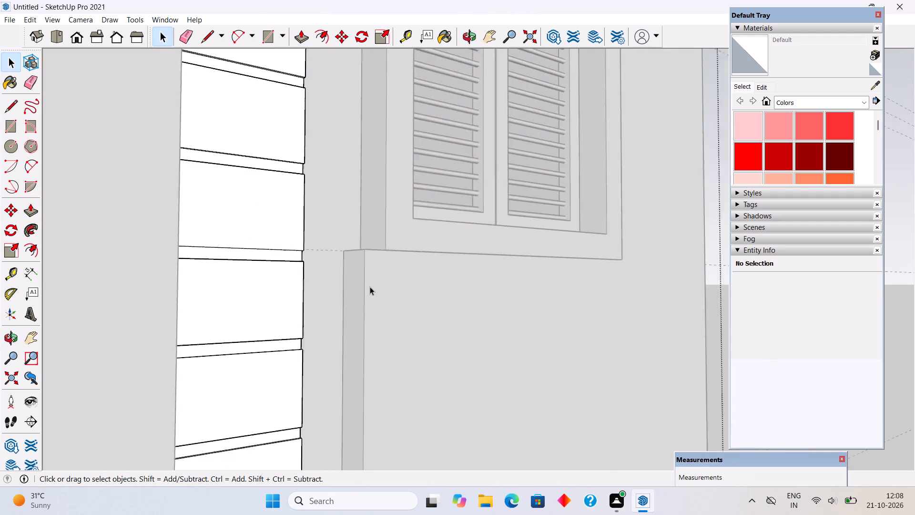
{"action": "scroll", "coordinate": [370, 287], "scroll_direction": "down", "scroll_amount": 8}
{"action": "left_click", "coordinate": [684, 199]}
{"action": "middle_click_drag", "start_coordinate": [537, 271], "coordinate": [565, 271]}
{"action": "triple_click", "coordinate": [401, 316]}
{"action": "right_click", "coordinate": [401, 316]}
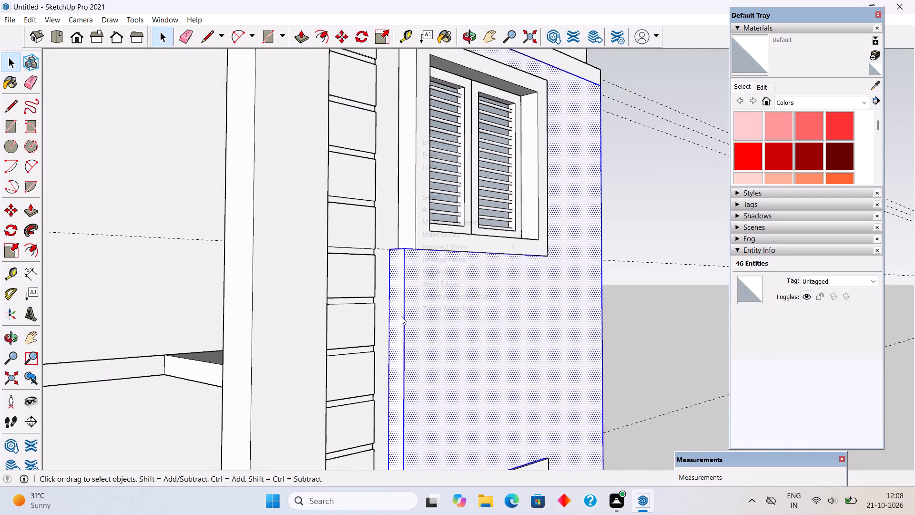
{"action": "left_click", "coordinate": [451, 231]}
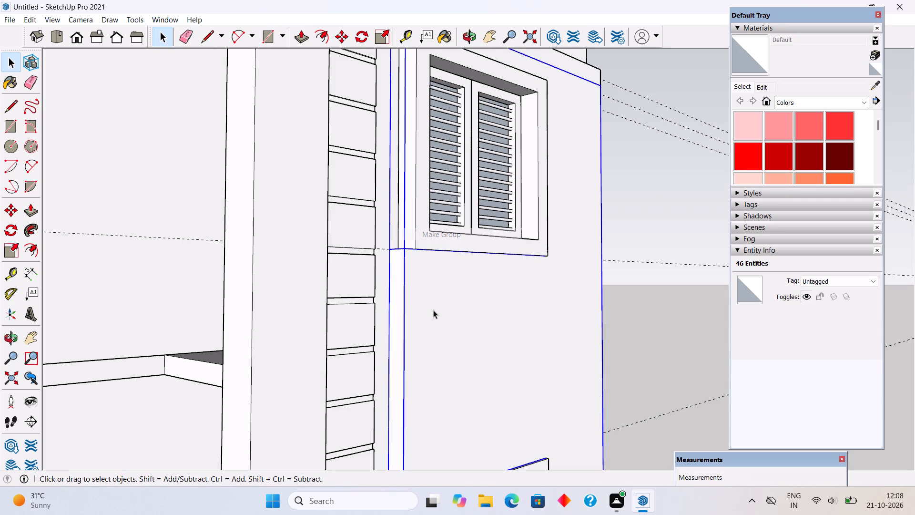
Open the surround group and Push/Pull its inner side face between the two windows back to the upper frame's edge.
{"action": "scroll", "coordinate": [398, 325], "scroll_direction": "up", "scroll_amount": 4}
{"action": "triple_click", "coordinate": [398, 325]}
{"action": "key", "text": "p"}
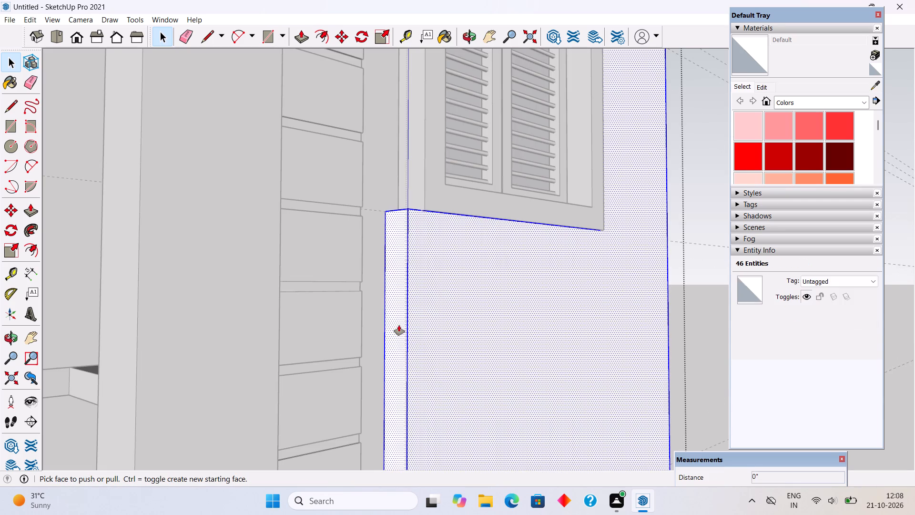
{"action": "left_click_drag", "start_coordinate": [404, 323], "coordinate": [405, 315]}
{"action": "left_click", "coordinate": [398, 289]}
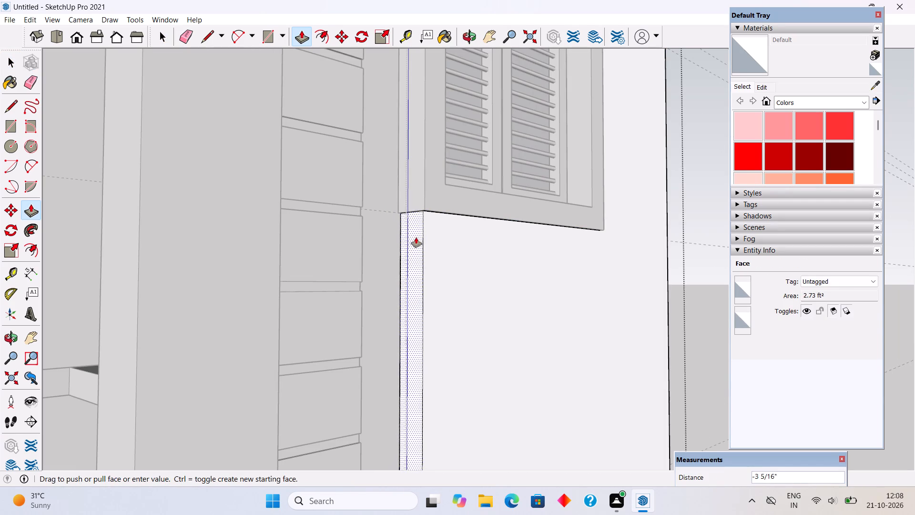
{"action": "left_click", "coordinate": [423, 201]}
Push/Pull the surround's small side face above the upper window back 3", aligning it with the frame's edge, and leave the group.
{"action": "middle_click_drag", "start_coordinate": [451, 250], "coordinate": [388, 384]}
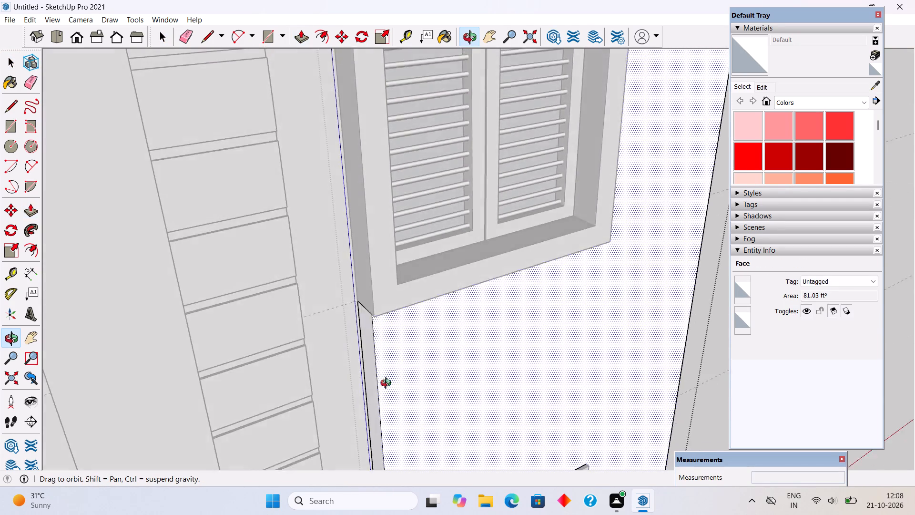
{"action": "middle_click_drag", "start_coordinate": [388, 384], "coordinate": [387, 397]}
{"action": "scroll", "coordinate": [387, 397], "scroll_direction": "down", "scroll_amount": 5}
{"action": "scroll", "coordinate": [370, 353], "scroll_direction": "down", "scroll_amount": 2}
{"action": "left_click", "coordinate": [351, 192]}
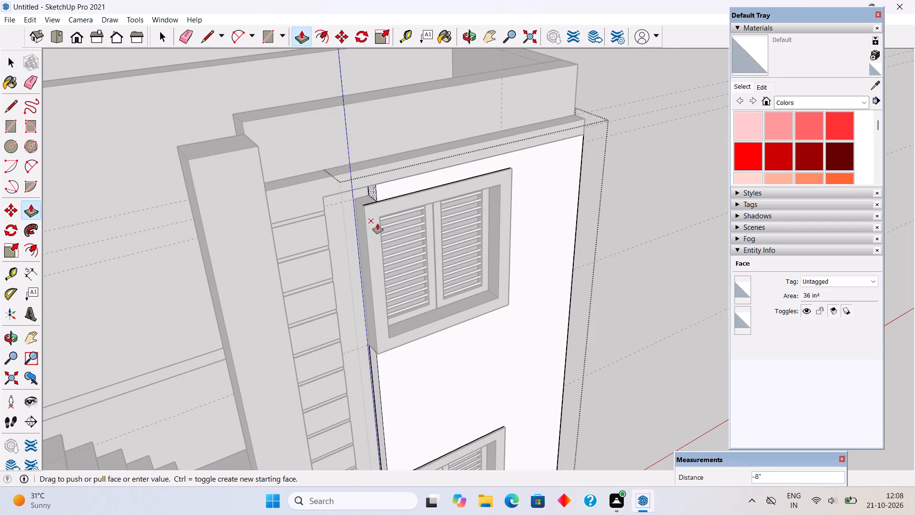
{"action": "left_click", "coordinate": [365, 247]}
{"action": "scroll", "coordinate": [375, 223], "scroll_direction": "down", "scroll_amount": 12}
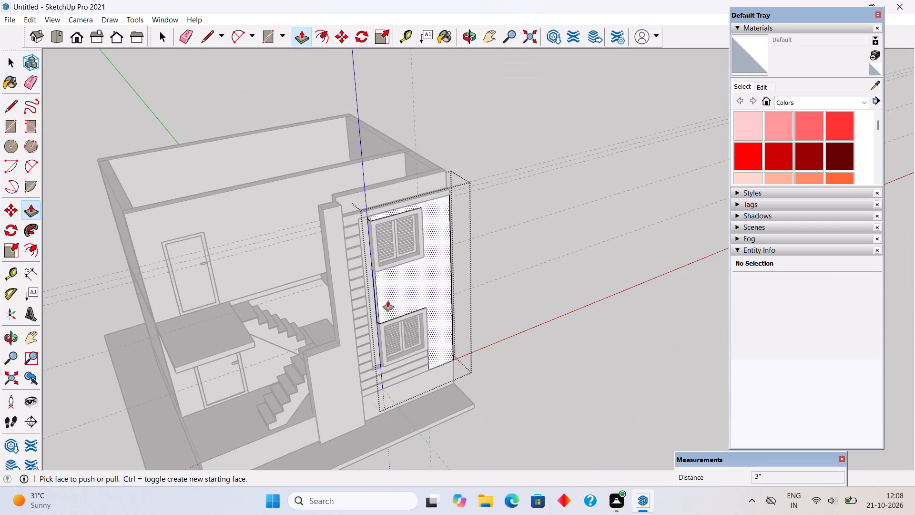
{"action": "key", "text": "space"}
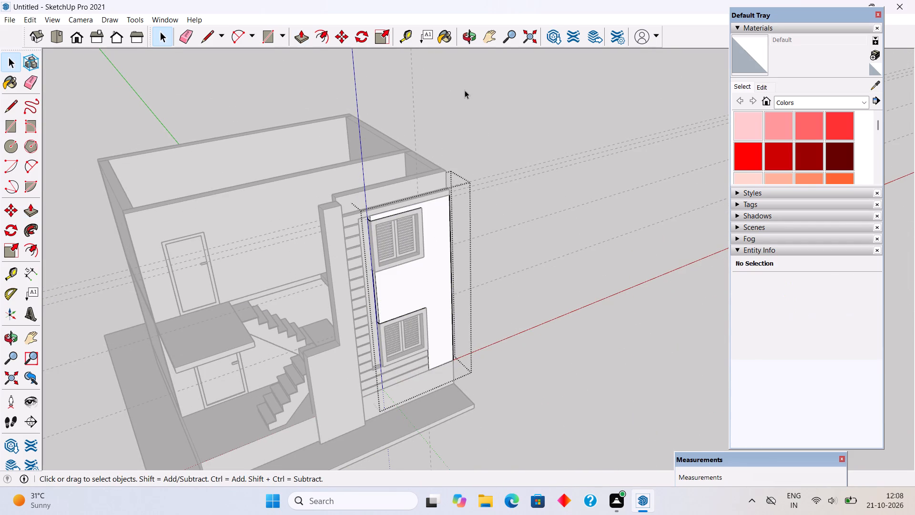
{"action": "left_click", "coordinate": [465, 90]}
Open the grooved panel and Push/Pull its vertical side face out to the lower window frame's edge, closing the gap.
{"action": "middle_click_drag", "start_coordinate": [483, 223], "coordinate": [173, 190]}
{"action": "left_click_drag", "start_coordinate": [388, 408], "coordinate": [420, 325]}
{"action": "scroll", "coordinate": [402, 376], "scroll_direction": "up", "scroll_amount": 8}
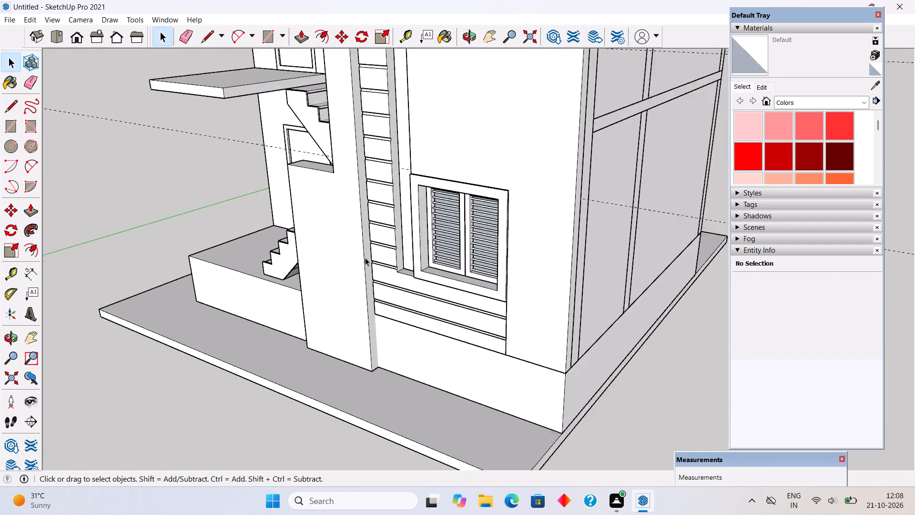
{"action": "scroll", "coordinate": [365, 257], "scroll_direction": "up", "scroll_amount": 10}
{"action": "triple_click", "coordinate": [415, 255]}
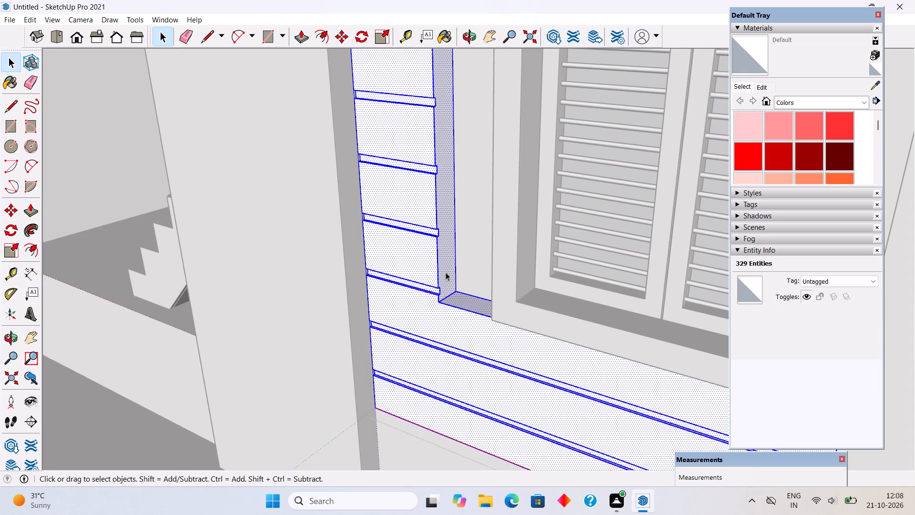
{"action": "key", "text": "p"}
{"action": "left_click", "coordinate": [454, 268]}
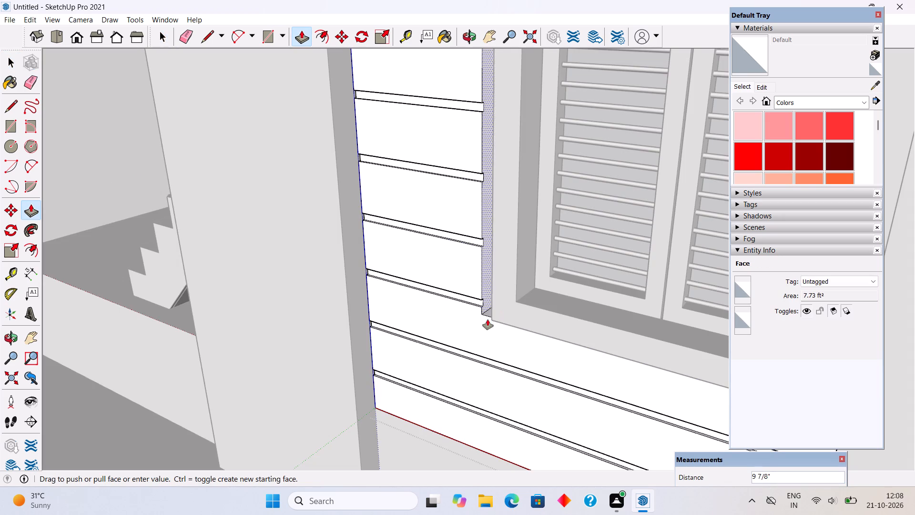
{"action": "left_click", "coordinate": [493, 318]}
{"action": "key", "text": "space"}
{"action": "scroll", "coordinate": [493, 318], "scroll_direction": "down", "scroll_amount": 7}
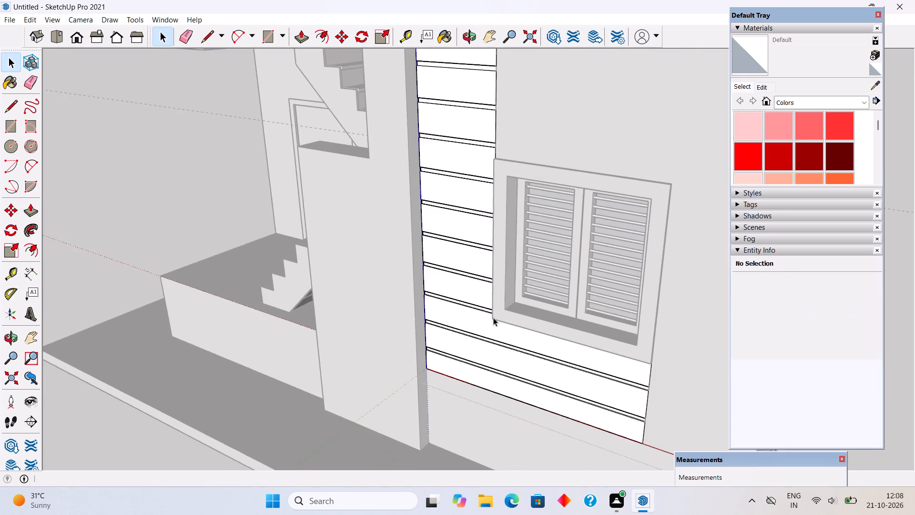
{"action": "scroll", "coordinate": [493, 318], "scroll_direction": "down", "scroll_amount": 20}
{"action": "scroll", "coordinate": [493, 318], "scroll_direction": "down", "scroll_amount": 5}
{"action": "middle_click_drag", "start_coordinate": [417, 379], "coordinate": [555, 372]}
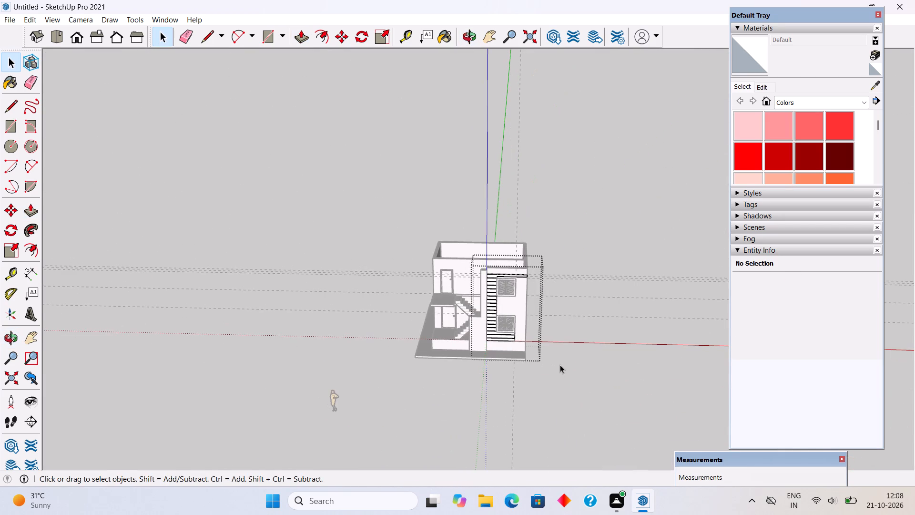
{"action": "left_click", "coordinate": [560, 353]}
Measure the distance from the surround's top edge to the top of the upper window's frame.
{"action": "middle_click_drag", "start_coordinate": [499, 412], "coordinate": [504, 342]}
{"action": "scroll", "coordinate": [520, 319], "scroll_direction": "up", "scroll_amount": 6}
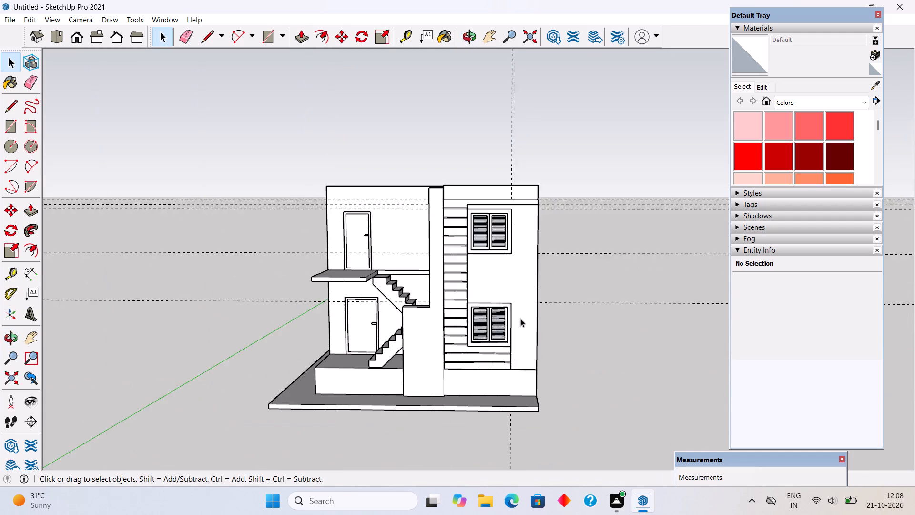
{"action": "scroll", "coordinate": [520, 319], "scroll_direction": "up", "scroll_amount": 7}
{"action": "middle_click_drag", "start_coordinate": [498, 160], "coordinate": [494, 113]}
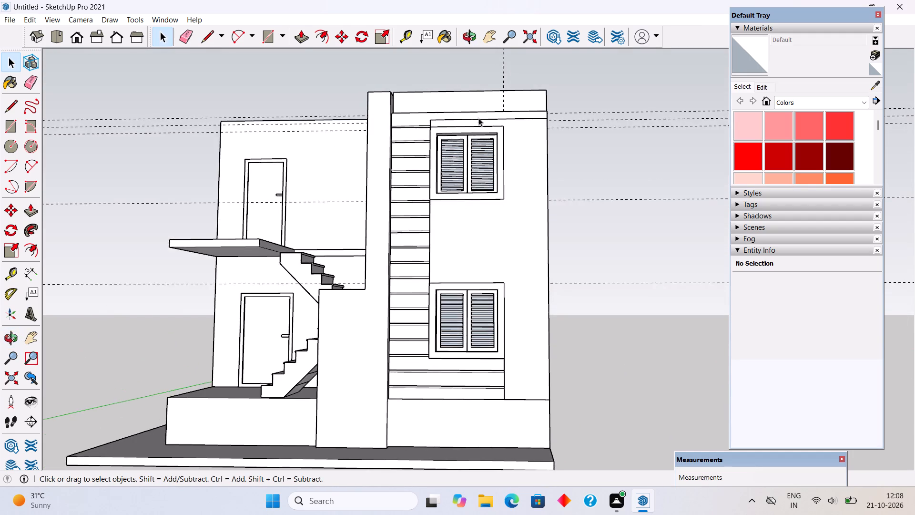
{"action": "scroll", "coordinate": [478, 115], "scroll_direction": "up", "scroll_amount": 12}
{"action": "scroll", "coordinate": [418, 135], "scroll_direction": "up", "scroll_amount": 1}
{"action": "middle_click_drag", "start_coordinate": [416, 135], "coordinate": [436, 204]}
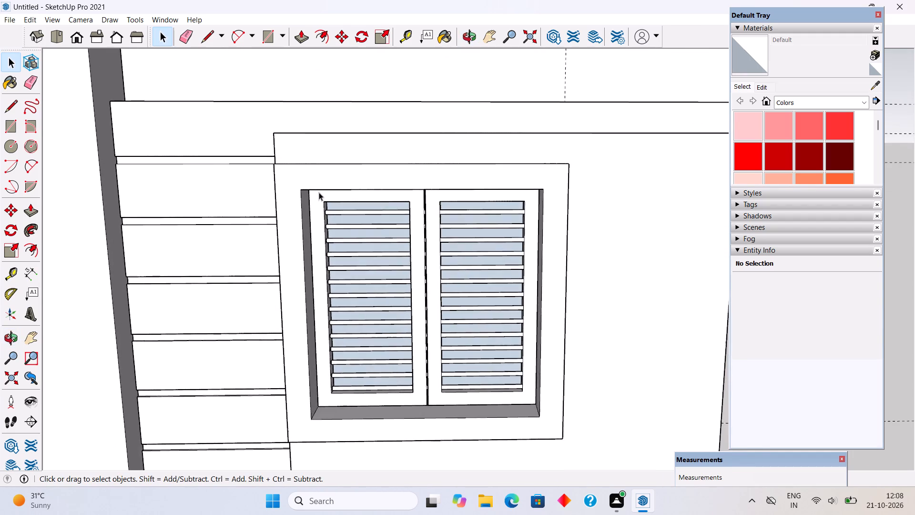
{"action": "scroll", "coordinate": [292, 140], "scroll_direction": "up", "scroll_amount": 8}
{"action": "key", "text": "t"}
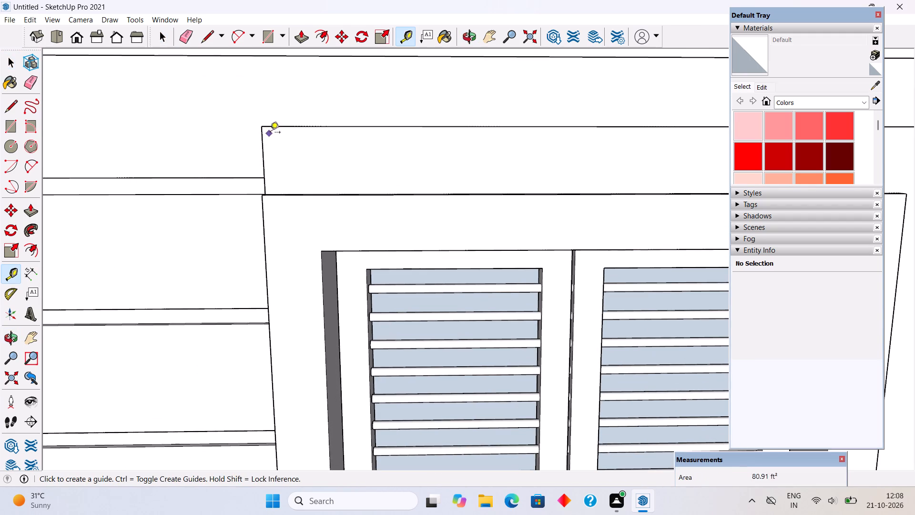
{"action": "left_click", "coordinate": [276, 129]}
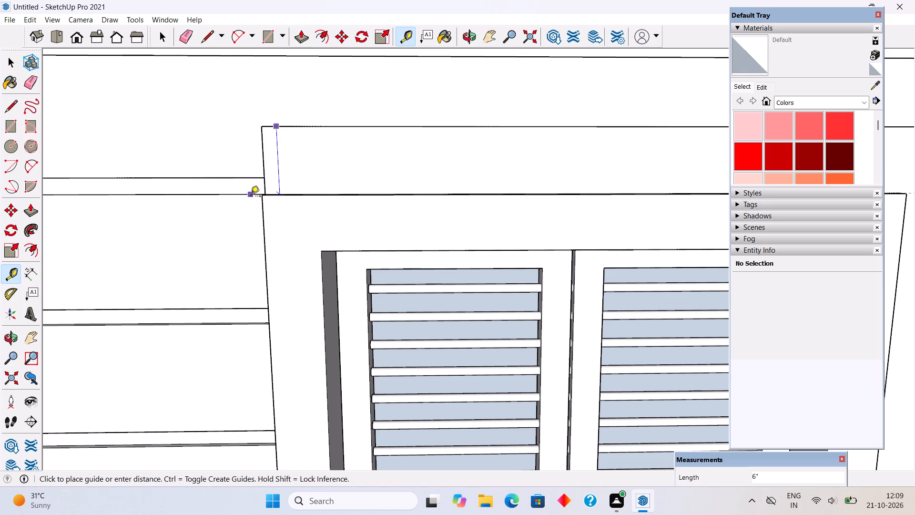
{"action": "key", "text": "space"}
Isolate the surround group by inverting the selection and hiding all other objects in the model.
{"action": "left_click", "coordinate": [392, 136]}
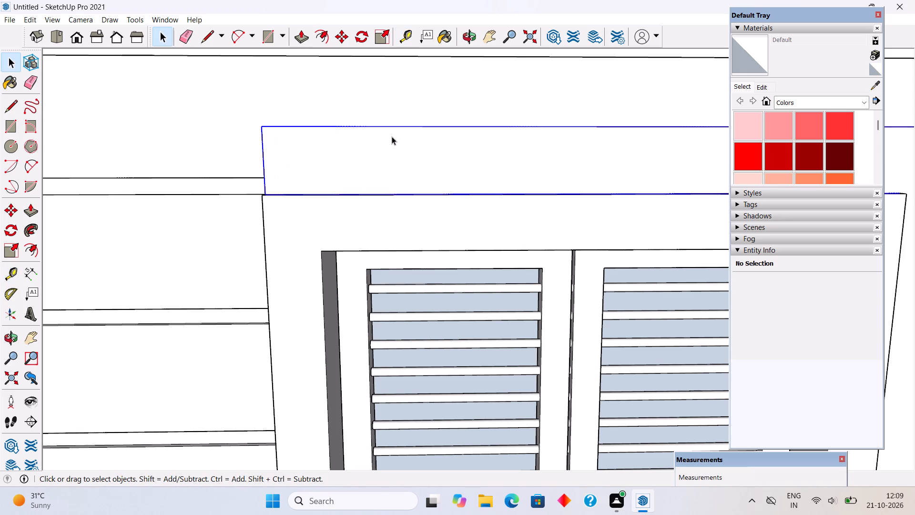
{"action": "right_click", "coordinate": [392, 136]}
{"action": "left_click", "coordinate": [434, 204]}
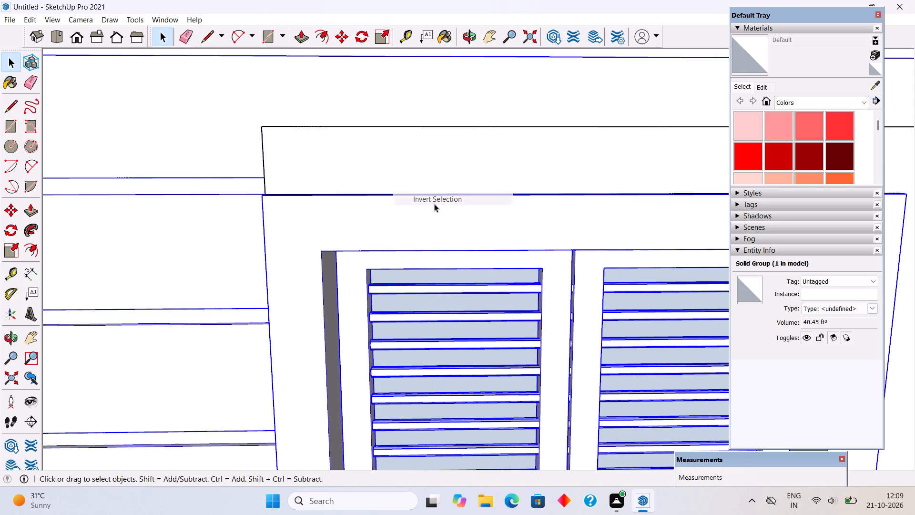
{"action": "right_click", "coordinate": [434, 204]}
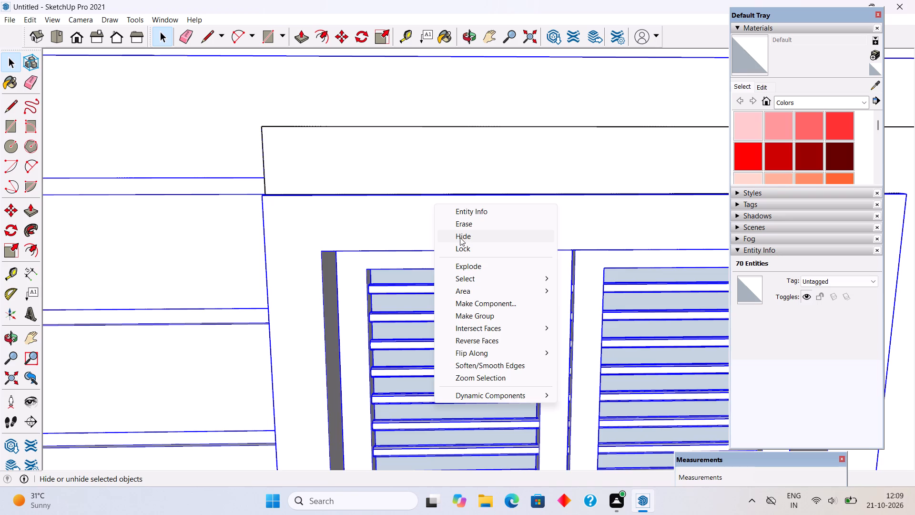
{"action": "left_click", "coordinate": [460, 237]}
Place a horizontal guide 6" below the surround's top edge and a second guide 1.5" above it.
{"action": "scroll", "coordinate": [320, 218], "scroll_direction": "down", "scroll_amount": 4}
{"action": "scroll", "coordinate": [276, 213], "scroll_direction": "down", "scroll_amount": 1}
{"action": "scroll", "coordinate": [455, 223], "scroll_direction": "up", "scroll_amount": 5}
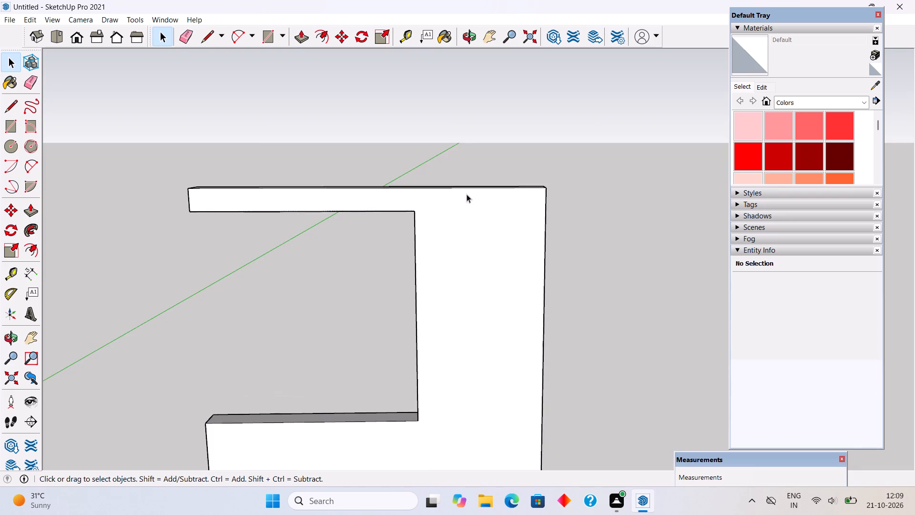
{"action": "scroll", "coordinate": [441, 197], "scroll_direction": "up", "scroll_amount": 4}
{"action": "scroll", "coordinate": [371, 196], "scroll_direction": "down", "scroll_amount": 4}
{"action": "scroll", "coordinate": [361, 192], "scroll_direction": "up", "scroll_amount": 4}
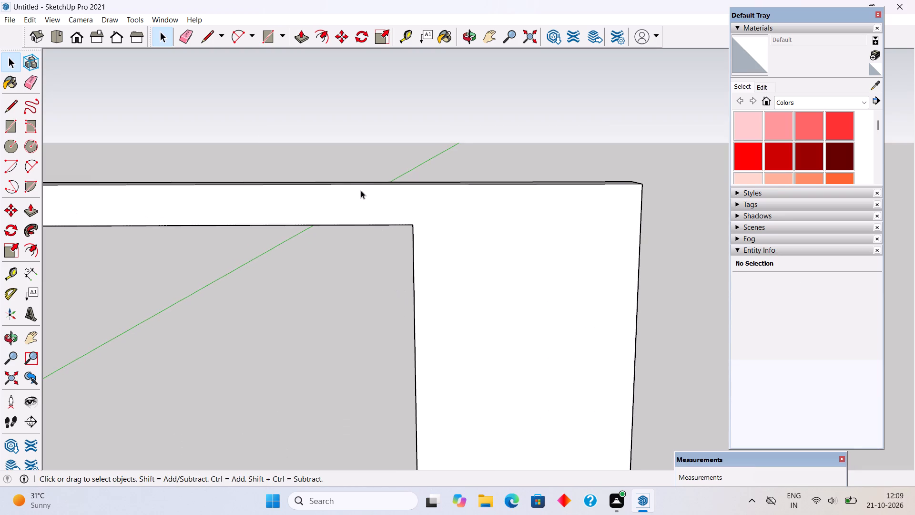
{"action": "scroll", "coordinate": [361, 190], "scroll_direction": "up", "scroll_amount": 1}
{"action": "key", "text": "t"}
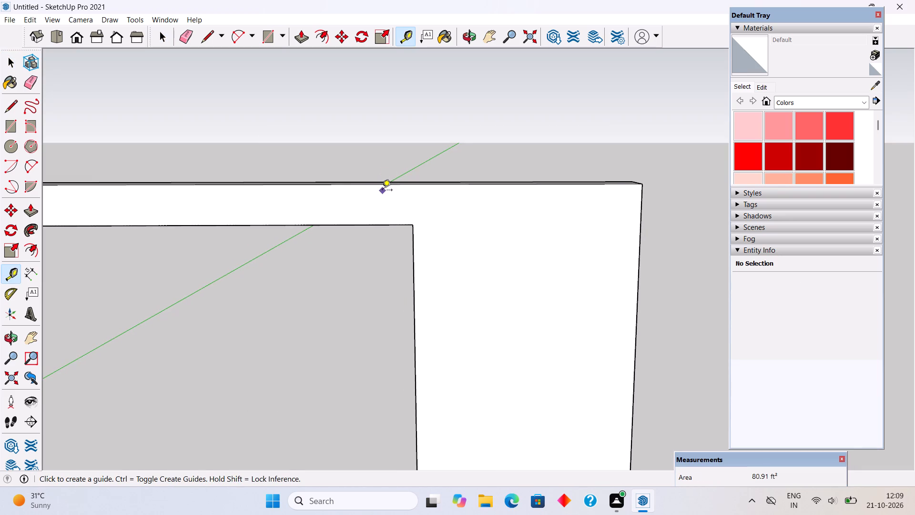
{"action": "left_click", "coordinate": [387, 187]}
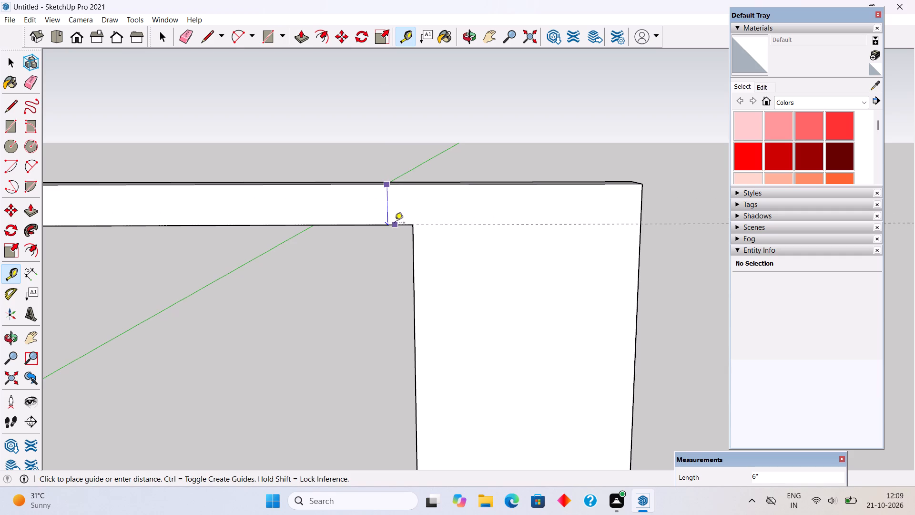
{"action": "left_click", "coordinate": [395, 224]}
{"action": "left_click", "coordinate": [397, 228]}
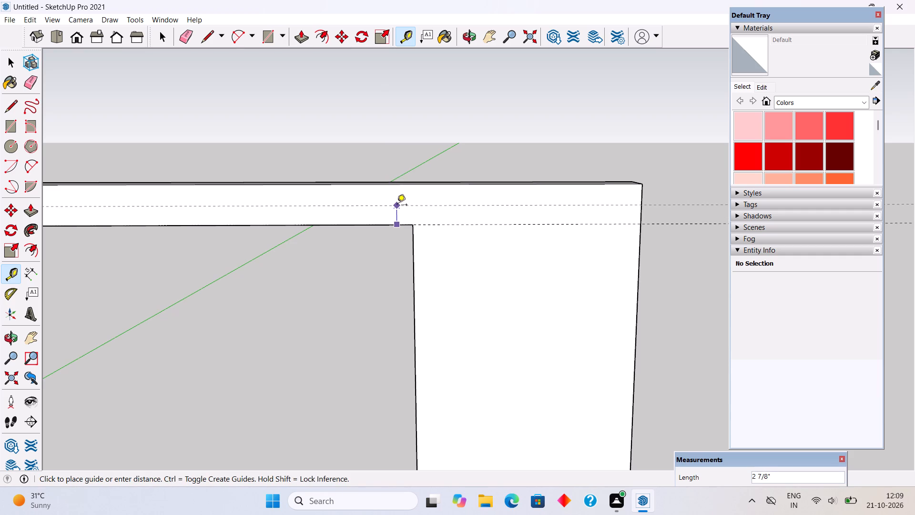
{"action": "type", "text": "1.5\""}
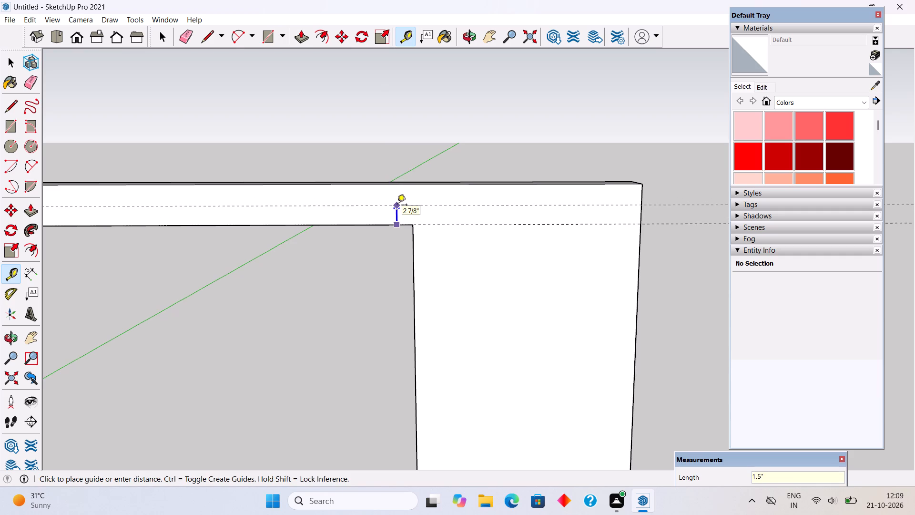
{"action": "key", "text": "Return"}
{"action": "key", "text": "space"}
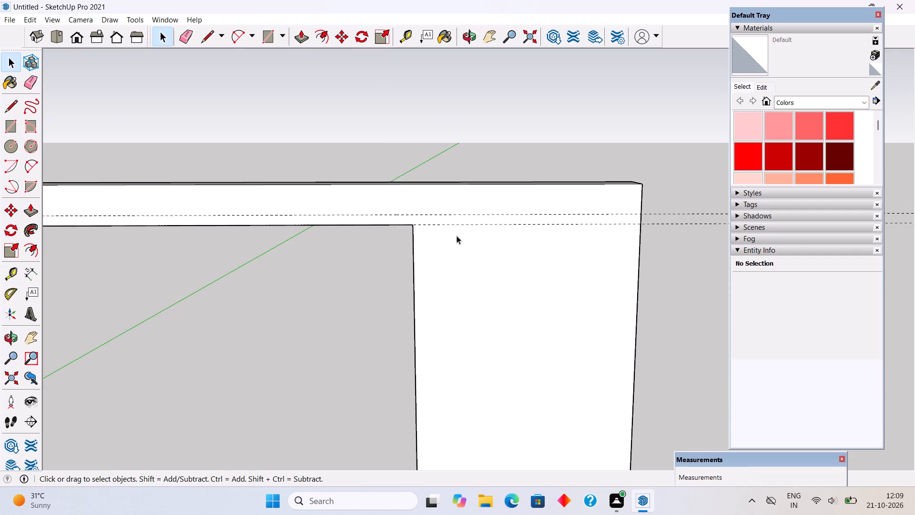
Copy both guides 1' straight down and repeat the copy as an x25 array.
{"action": "left_click", "coordinate": [491, 214], "text": "ctrl"}
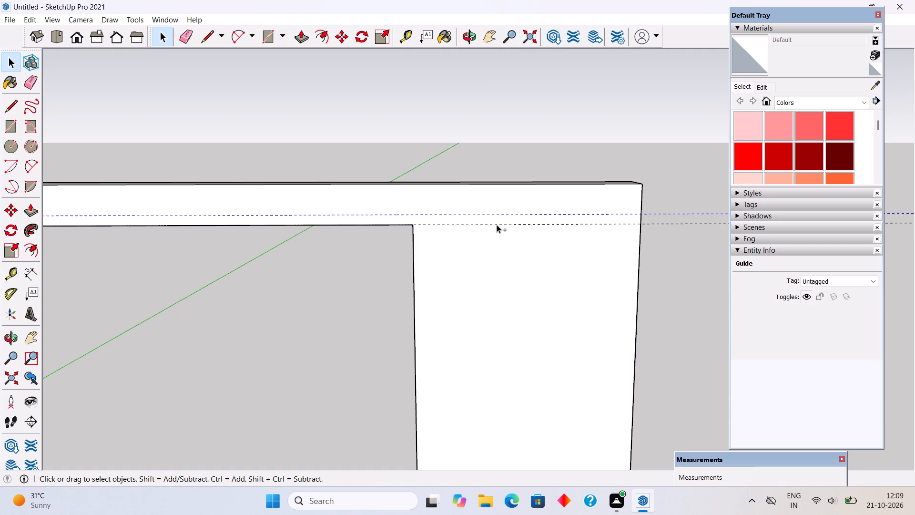
{"action": "left_click", "coordinate": [497, 225], "text": "ctrl"}
{"action": "key", "text": "m"}
{"action": "left_click", "coordinate": [497, 225]}
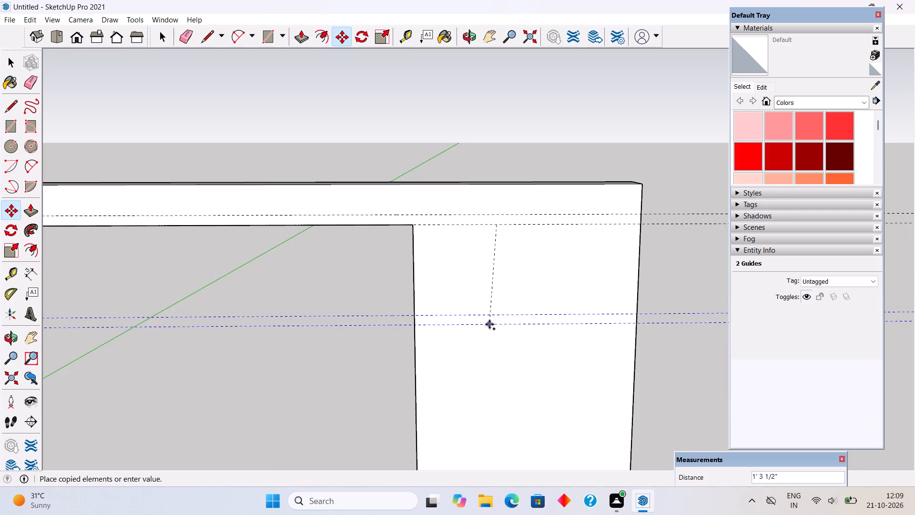
{"action": "type", "text": "1'"}
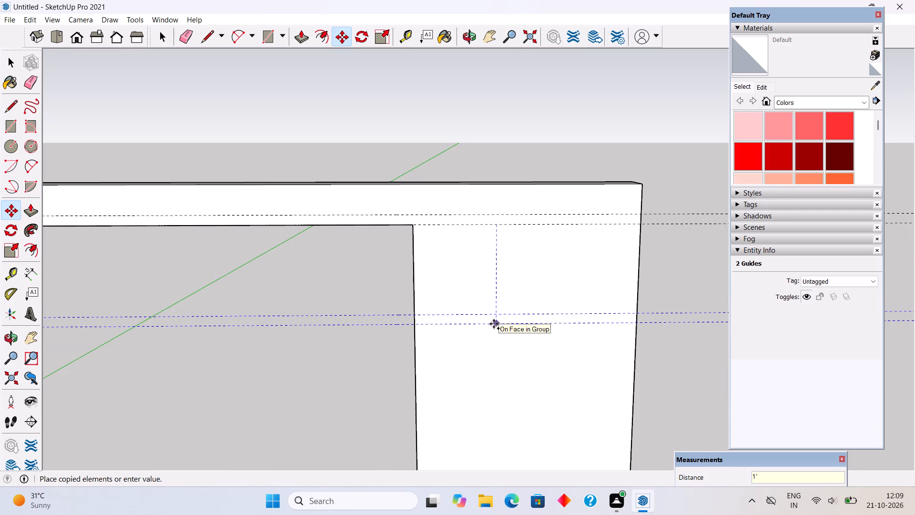
{"action": "key", "text": "Return"}
{"action": "type", "text": "x2"}
{"action": "key", "text": "5"}
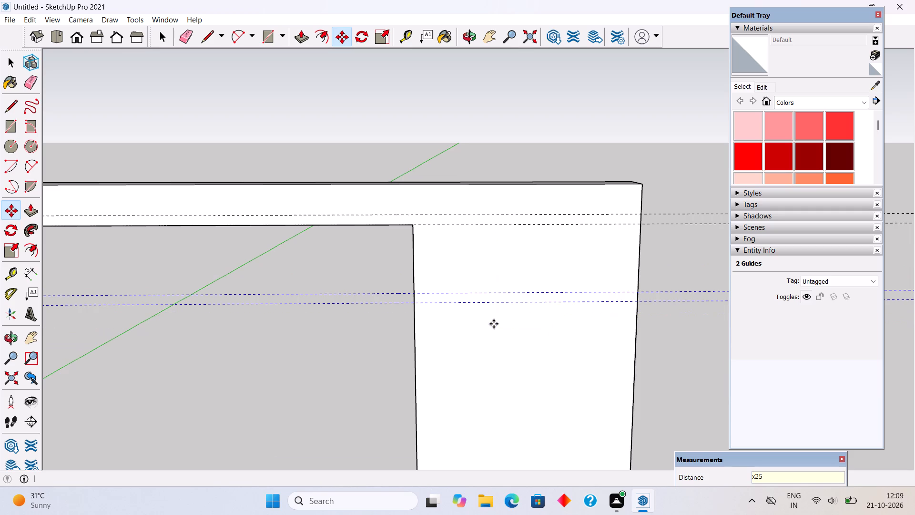
{"action": "key", "text": "Return"}
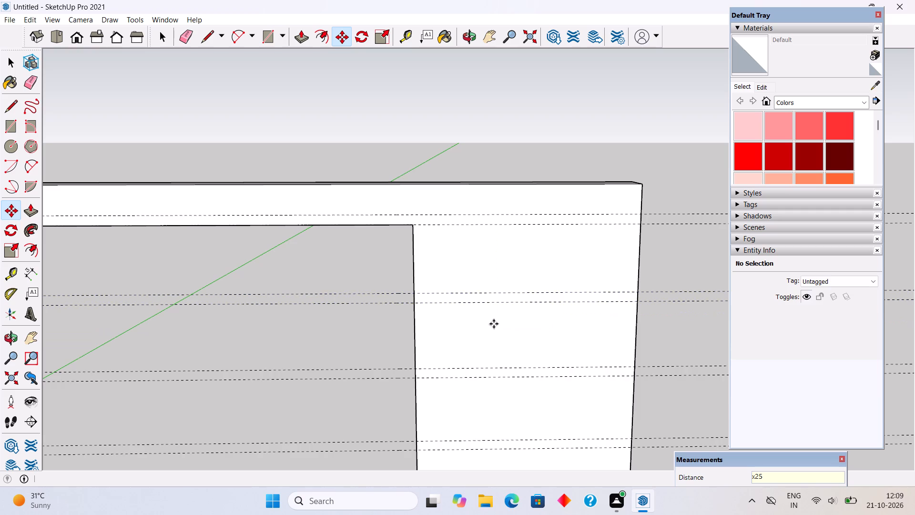
Delete the surplus guides that lie below the bottom of the surround.
{"action": "scroll", "coordinate": [496, 338], "scroll_direction": "down", "scroll_amount": 3}
{"action": "scroll", "coordinate": [489, 299], "scroll_direction": "down", "scroll_amount": 6}
{"action": "scroll", "coordinate": [489, 299], "scroll_direction": "up", "scroll_amount": 1}
{"action": "scroll", "coordinate": [489, 299], "scroll_direction": "down", "scroll_amount": 1}
{"action": "scroll", "coordinate": [510, 222], "scroll_direction": "down", "scroll_amount": 15}
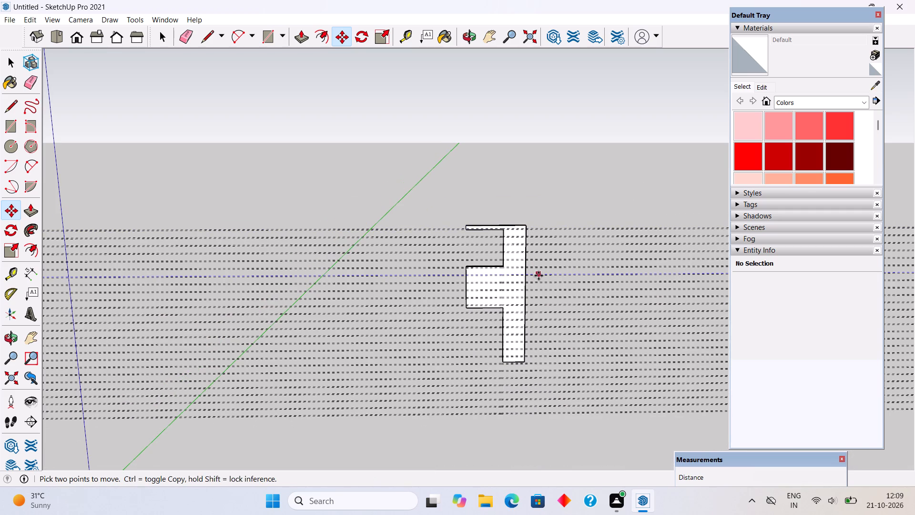
{"action": "key", "text": "space"}
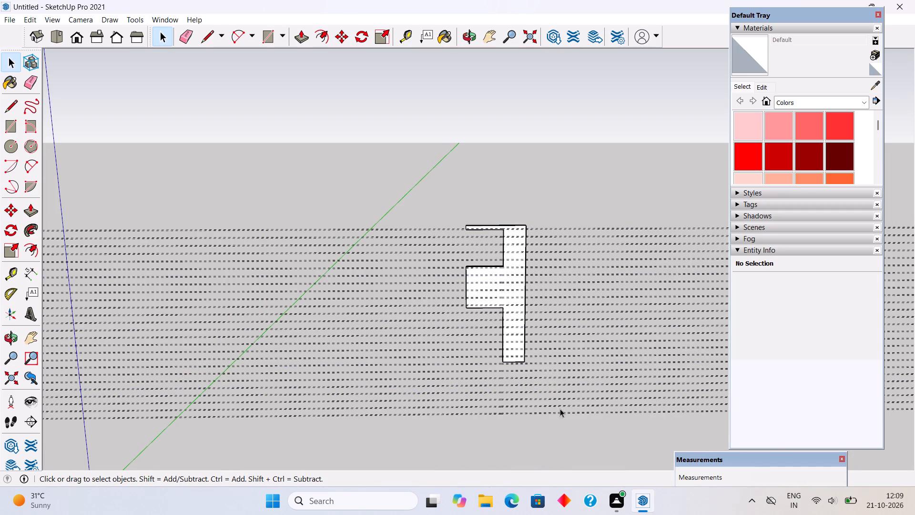
{"action": "left_click_drag", "start_coordinate": [562, 415], "coordinate": [540, 388]}
{"action": "left_click_drag", "start_coordinate": [540, 388], "coordinate": [530, 373]}
{"action": "left_click_drag", "start_coordinate": [530, 373], "coordinate": [525, 361]}
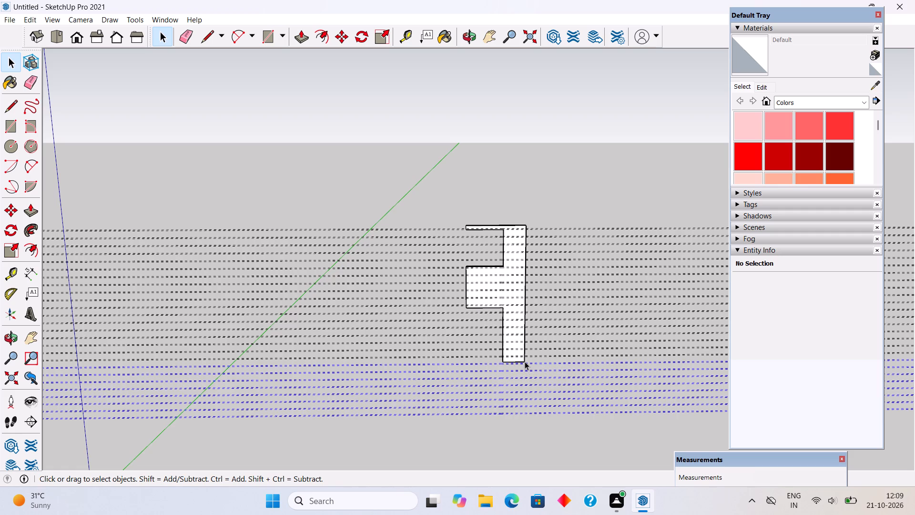
{"action": "key", "text": "Delete"}
Open the surround group and draw a 1 1/2" by about 7' 8 5/16" rectangle across its full width between the topmost guide pair.
{"action": "scroll", "coordinate": [492, 309], "scroll_direction": "up", "scroll_amount": 11}
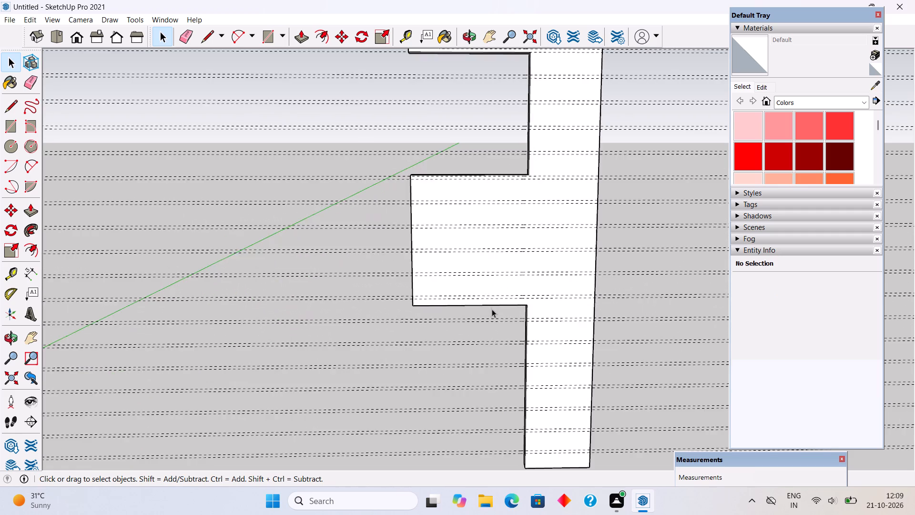
{"action": "scroll", "coordinate": [484, 290], "scroll_direction": "up", "scroll_amount": 5}
{"action": "double_click", "coordinate": [487, 285]}
{"action": "scroll", "coordinate": [488, 288], "scroll_direction": "down", "scroll_amount": 8}
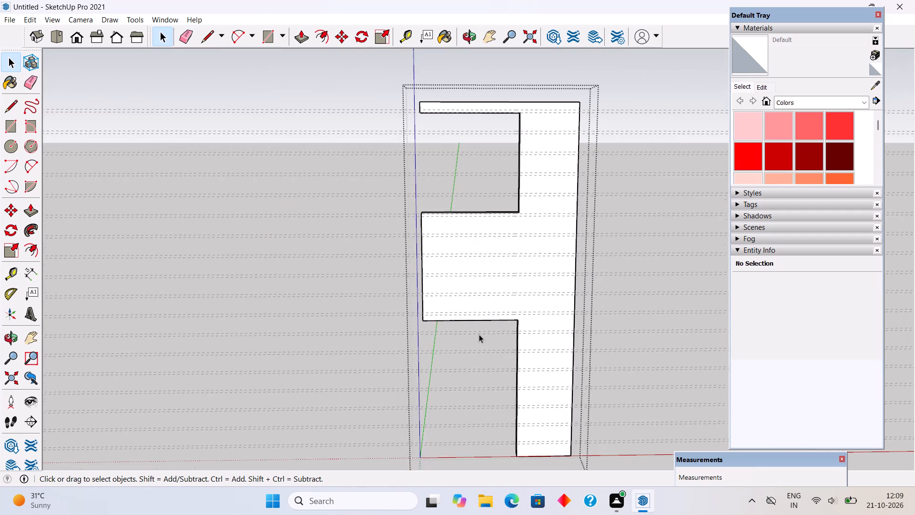
{"action": "scroll", "coordinate": [479, 334], "scroll_direction": "down", "scroll_amount": 1}
{"action": "scroll", "coordinate": [506, 74], "scroll_direction": "up", "scroll_amount": 13}
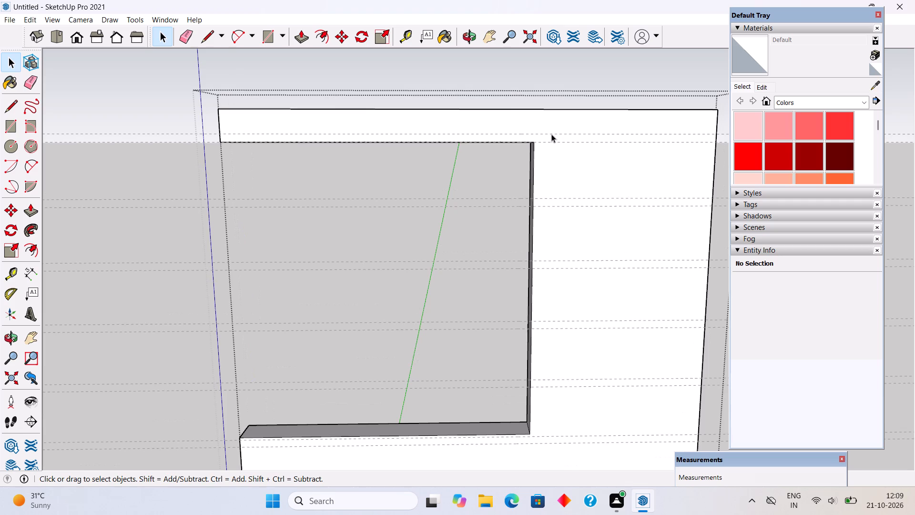
{"action": "key", "text": "r"}
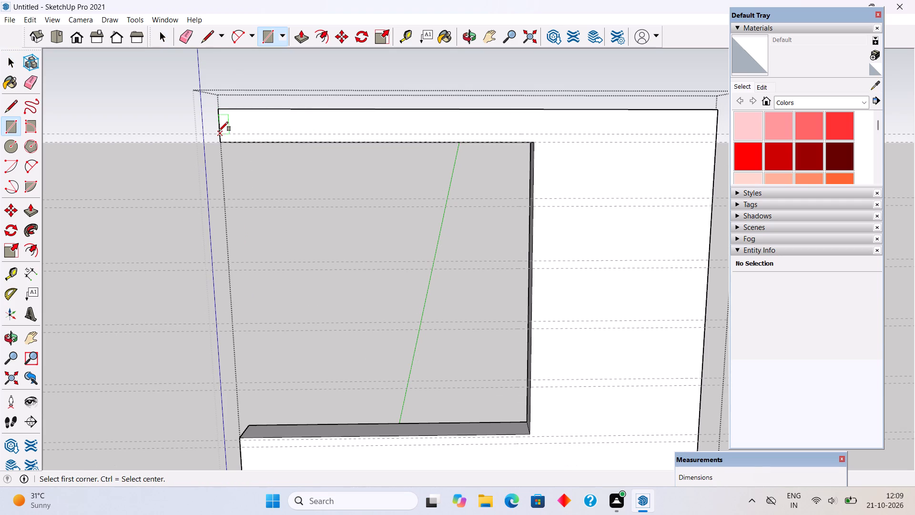
{"action": "left_click", "coordinate": [219, 131]}
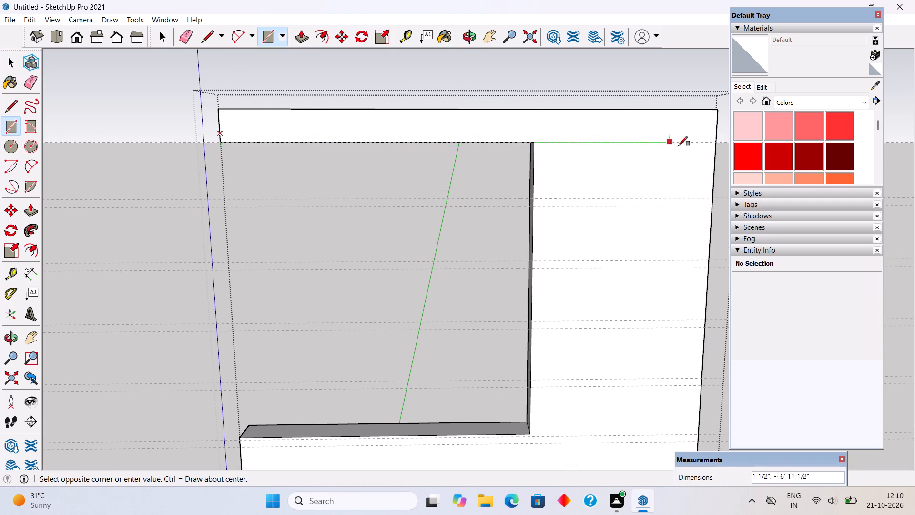
{"action": "left_click", "coordinate": [719, 144]}
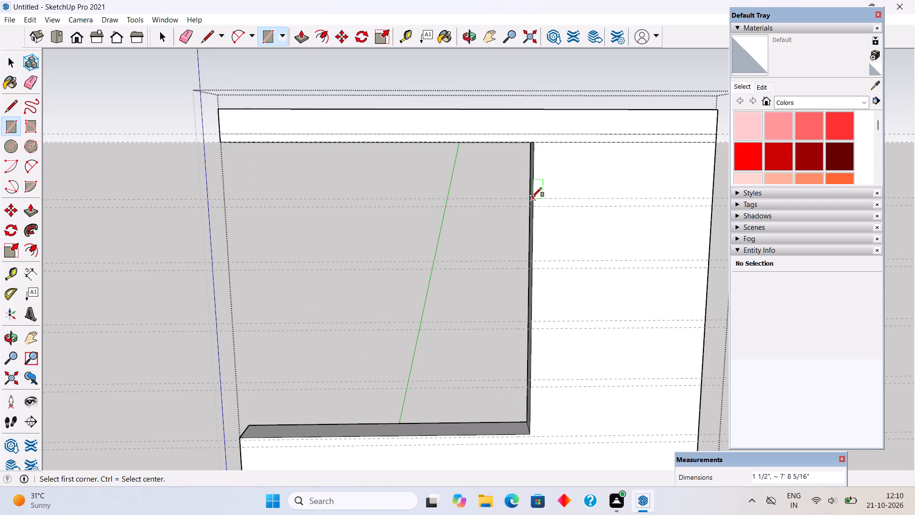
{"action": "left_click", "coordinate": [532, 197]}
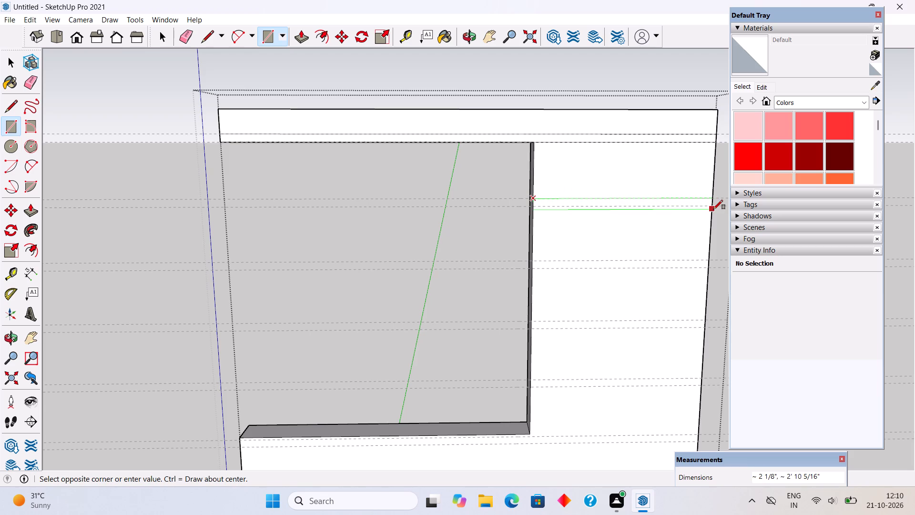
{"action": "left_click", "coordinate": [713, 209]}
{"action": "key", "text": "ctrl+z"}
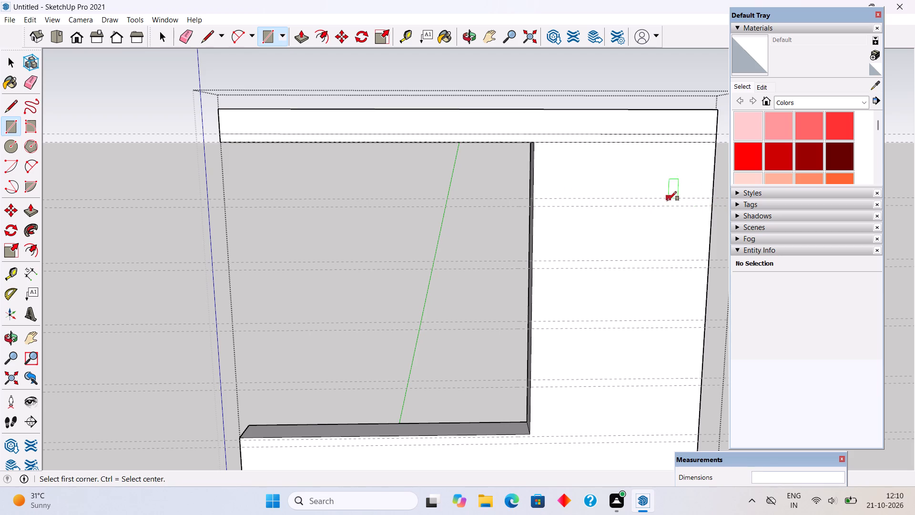
Draw 1 1/2" by about 2' 10 5/16" rectangles between the next three guide pairs, across the narrow part beside the upper opening.
{"action": "left_click", "coordinate": [529, 196]}
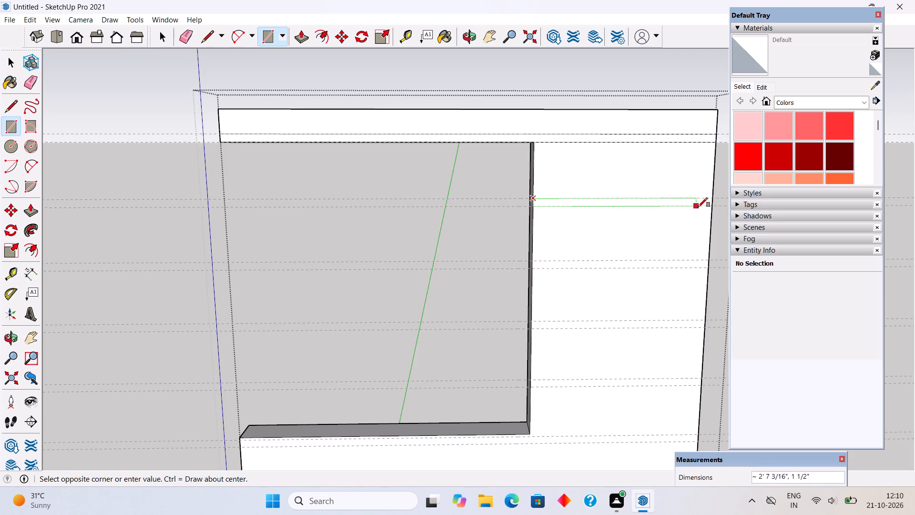
{"action": "left_click", "coordinate": [712, 207]}
{"action": "scroll", "coordinate": [509, 161], "scroll_direction": "down", "scroll_amount": 5}
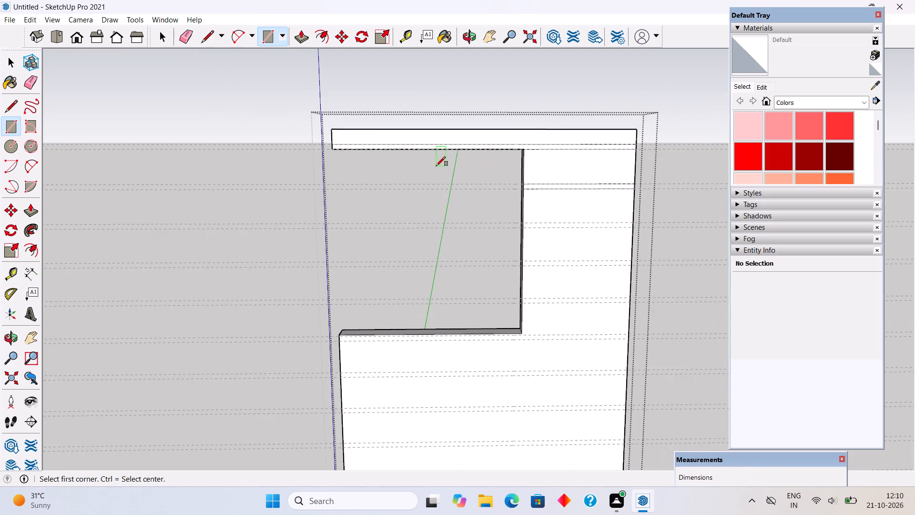
{"action": "scroll", "coordinate": [435, 166], "scroll_direction": "down", "scroll_amount": 3}
{"action": "scroll", "coordinate": [640, 288], "scroll_direction": "up", "scroll_amount": 5}
{"action": "scroll", "coordinate": [456, 165], "scroll_direction": "up", "scroll_amount": 4}
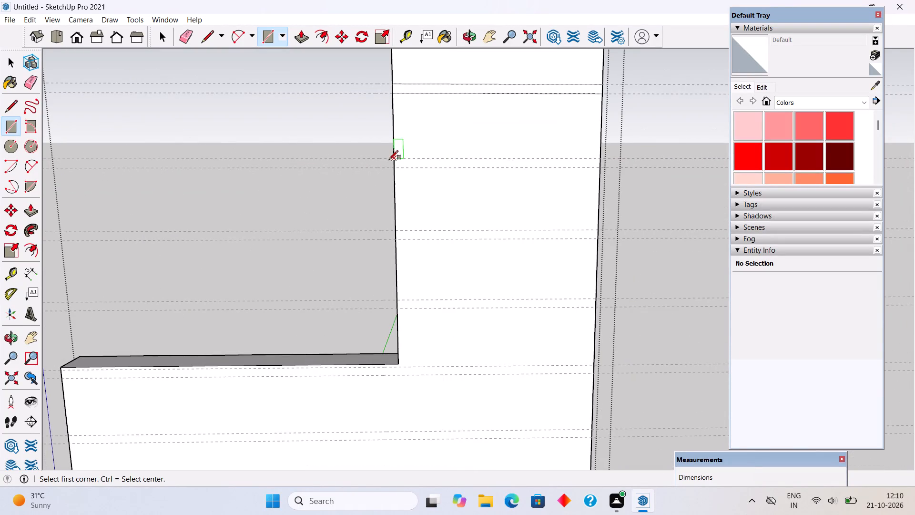
{"action": "left_click", "coordinate": [394, 160]}
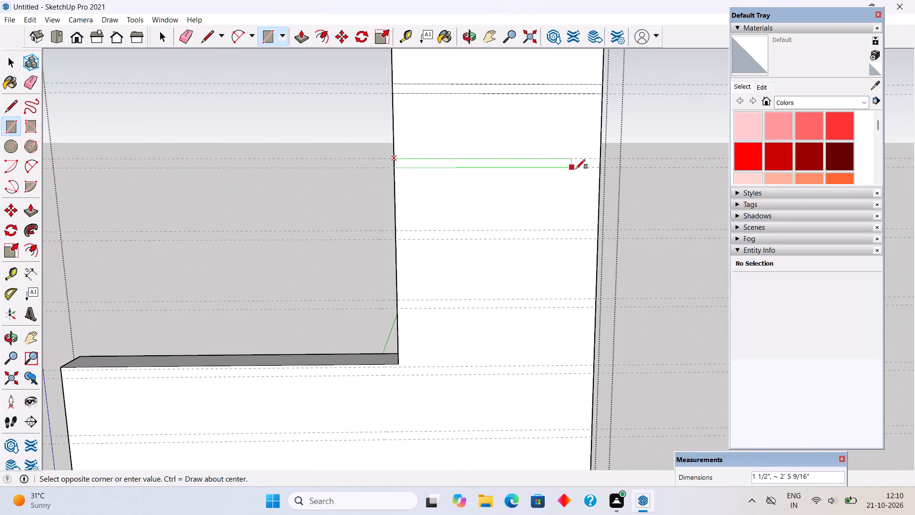
{"action": "left_click", "coordinate": [599, 171]}
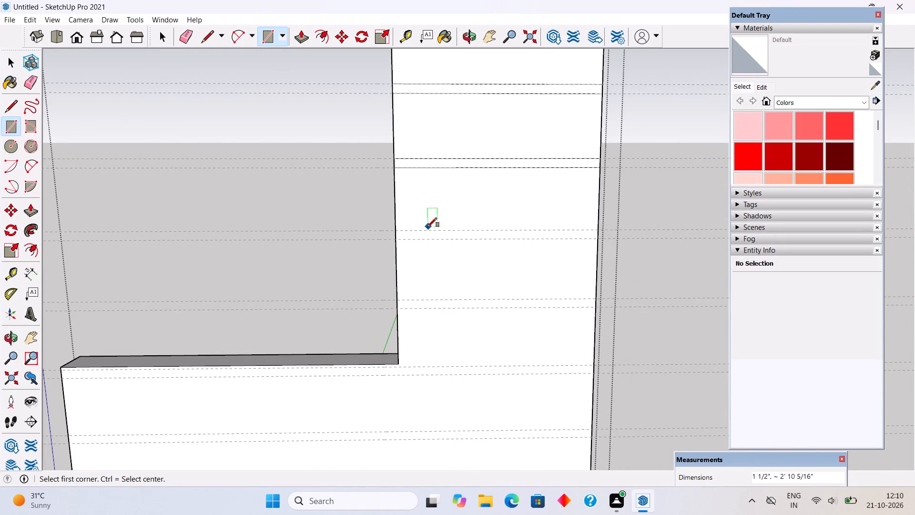
{"action": "left_click", "coordinate": [397, 229]}
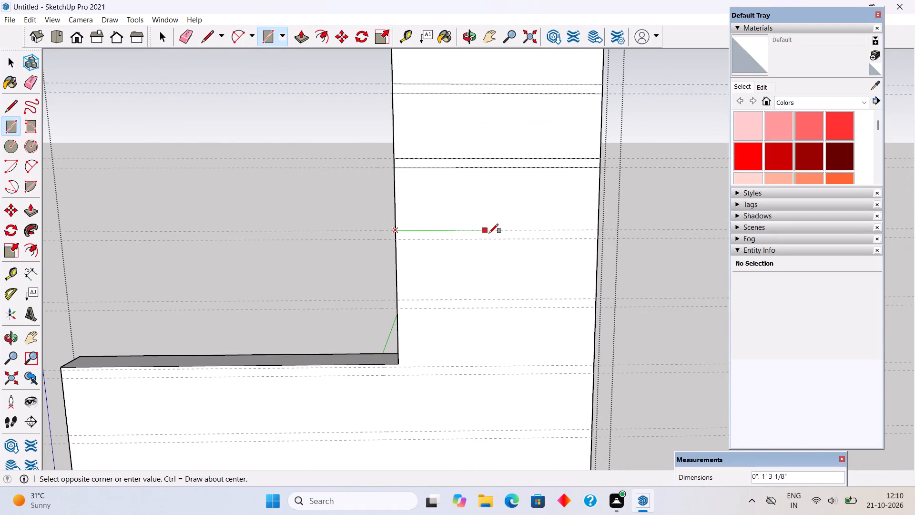
{"action": "left_click", "coordinate": [596, 237]}
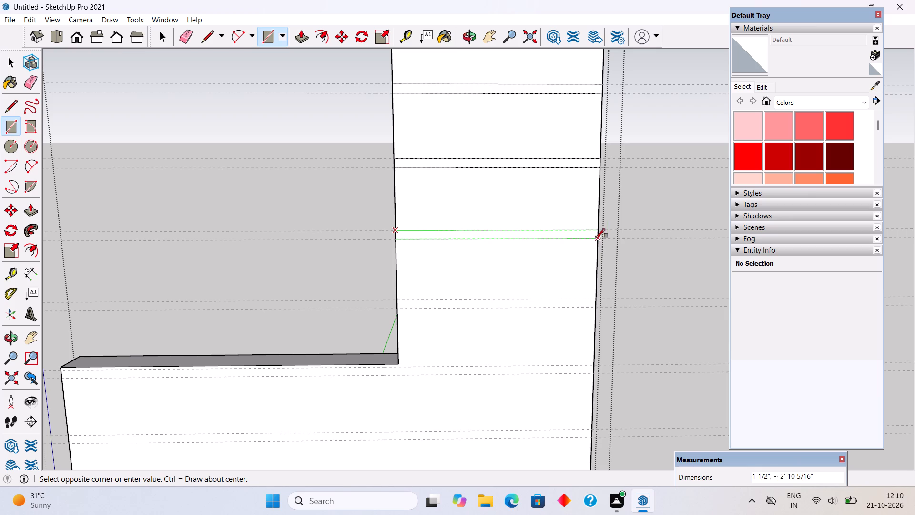
Draw a 1 1/2" by about 2' 10 5/16" rectangle between the last guide pair beside the upper opening.
{"action": "left_click", "coordinate": [399, 297]}
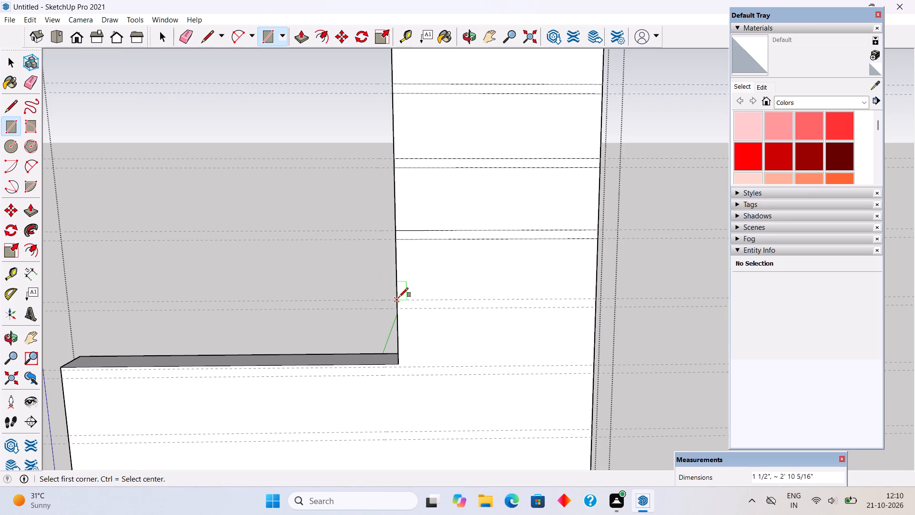
{"action": "left_click", "coordinate": [595, 308]}
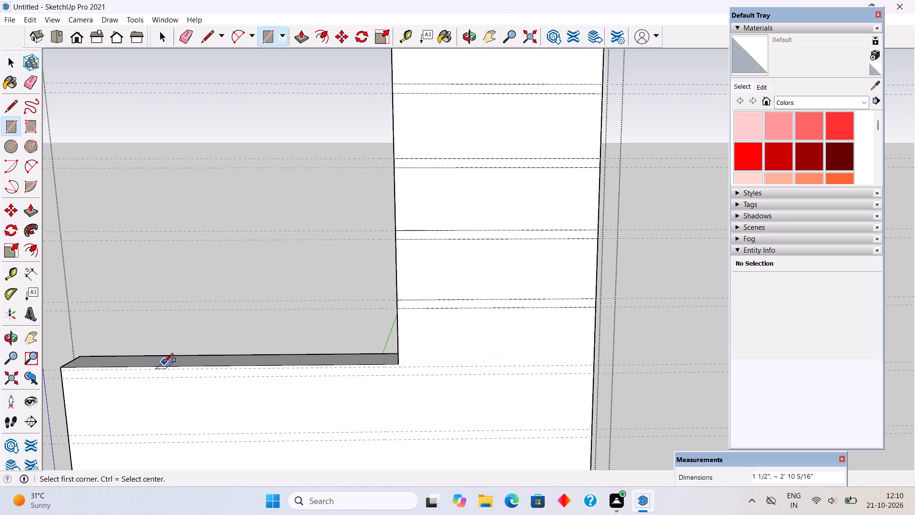
Draw a 1 1/2" by about 7' 8 5/16" rectangle across the surround's full width between the guide pair just below the upper opening.
{"action": "scroll", "coordinate": [60, 371], "scroll_direction": "up", "scroll_amount": 6}
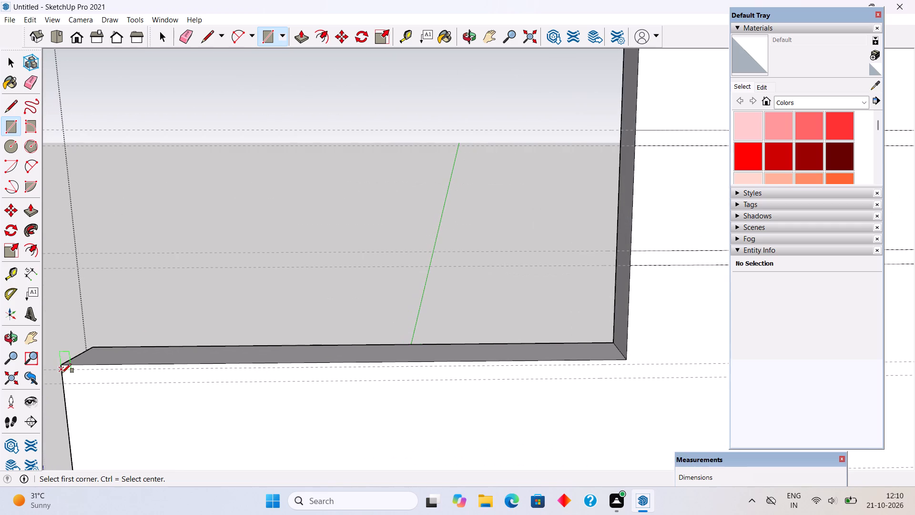
{"action": "scroll", "coordinate": [61, 376], "scroll_direction": "up", "scroll_amount": 6}
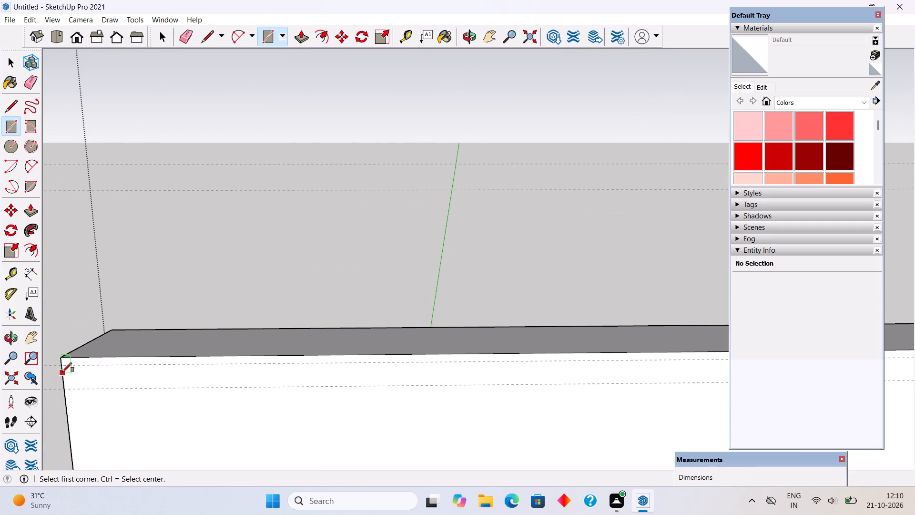
{"action": "left_click", "coordinate": [62, 368]}
{"action": "scroll", "coordinate": [62, 368], "scroll_direction": "down", "scroll_amount": 11}
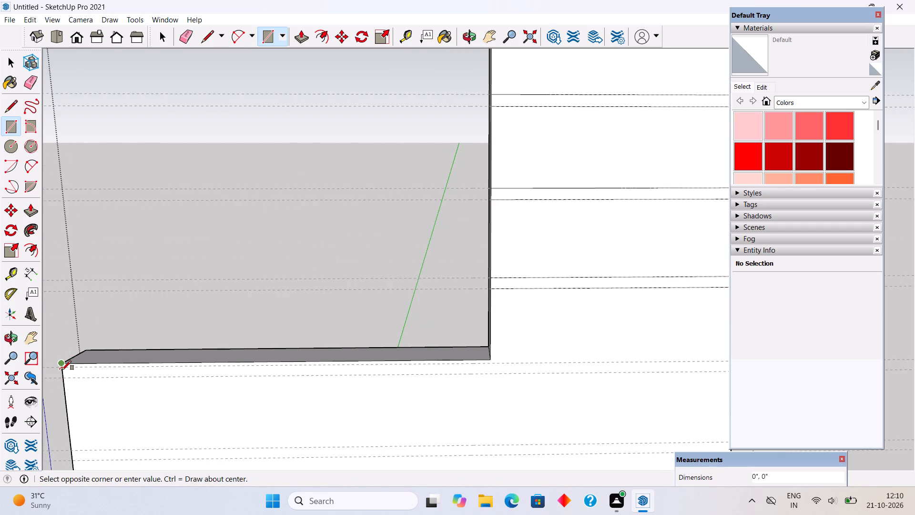
{"action": "scroll", "coordinate": [62, 370], "scroll_direction": "down", "scroll_amount": 3}
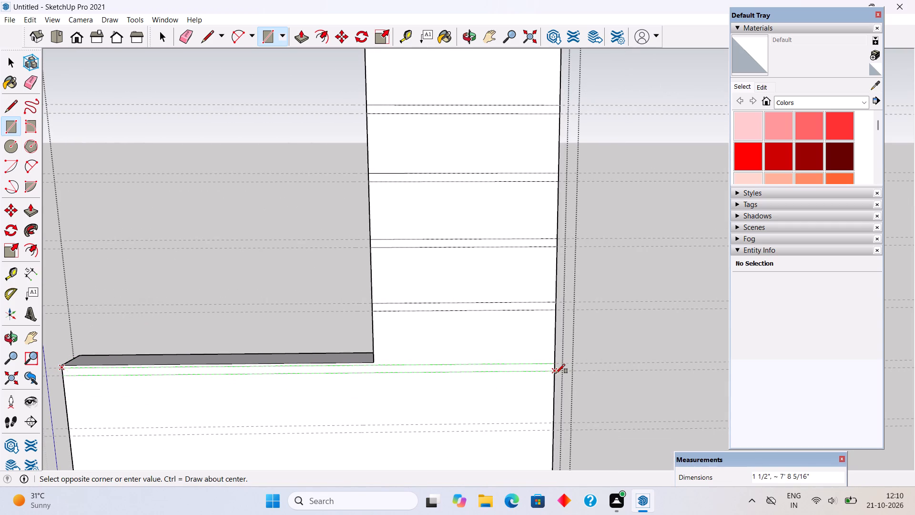
{"action": "left_click", "coordinate": [556, 373]}
Draw 1 1/2" by about 7' 8 5/16" rectangles between the remaining five guide pairs of the full-width part between the two openings.
{"action": "scroll", "coordinate": [525, 240], "scroll_direction": "down", "scroll_amount": 11}
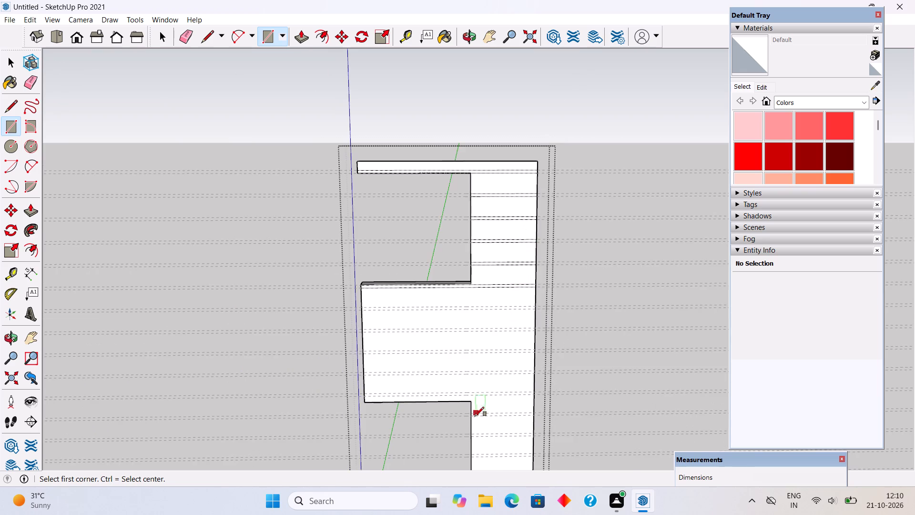
{"action": "scroll", "coordinate": [473, 422], "scroll_direction": "up", "scroll_amount": 8}
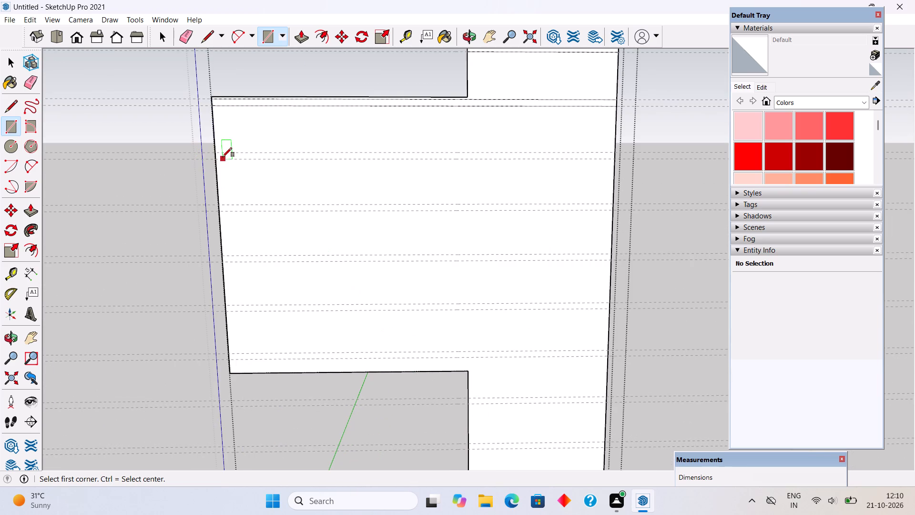
{"action": "left_click", "coordinate": [215, 151]}
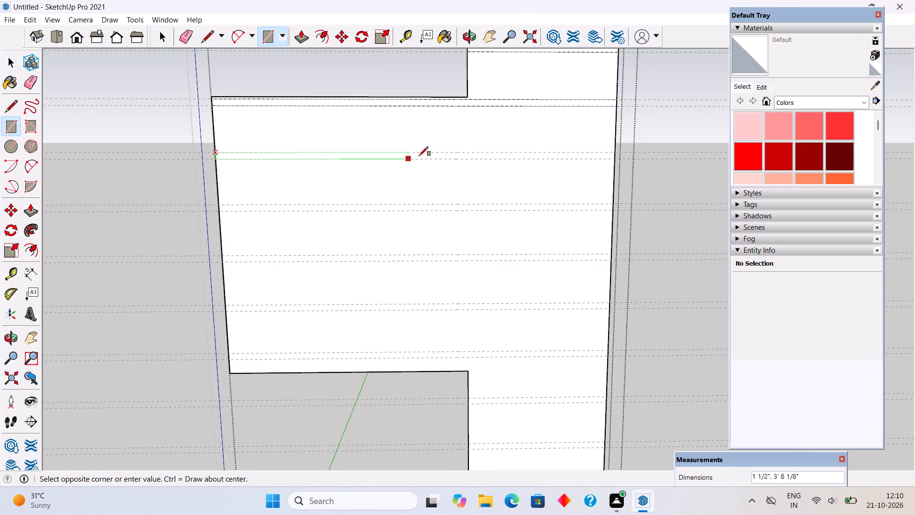
{"action": "left_click", "coordinate": [615, 160]}
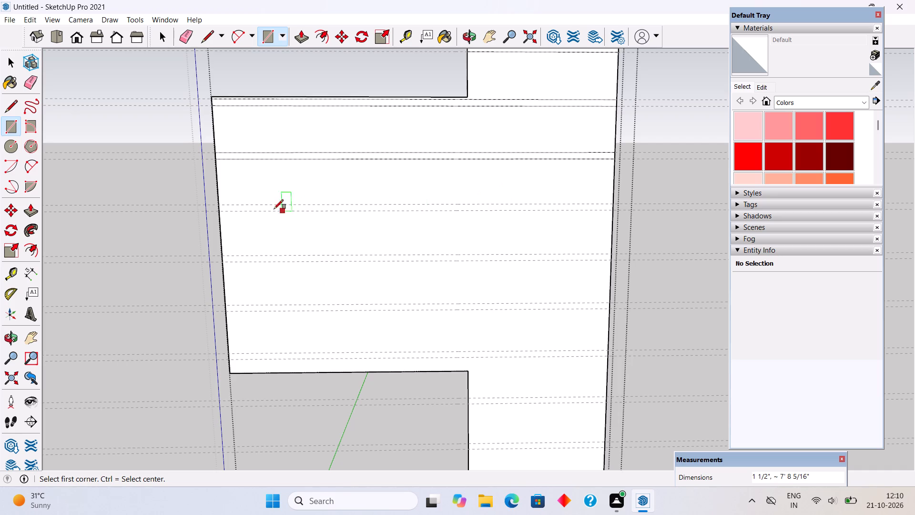
{"action": "left_click", "coordinate": [221, 203]}
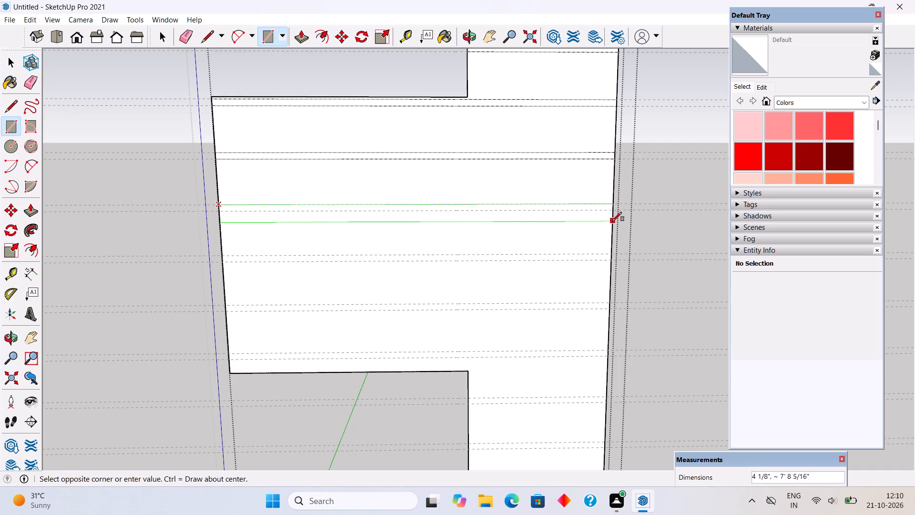
{"action": "left_click", "coordinate": [610, 208]}
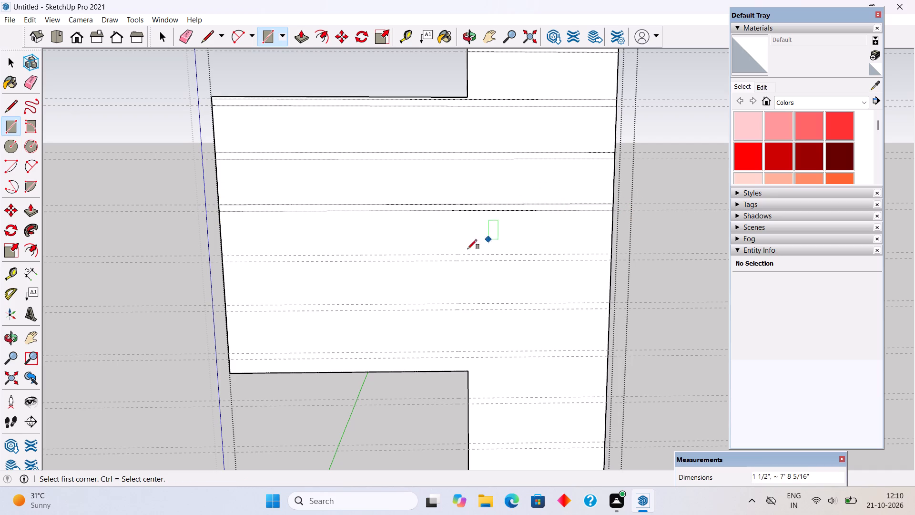
{"action": "left_click", "coordinate": [224, 255]}
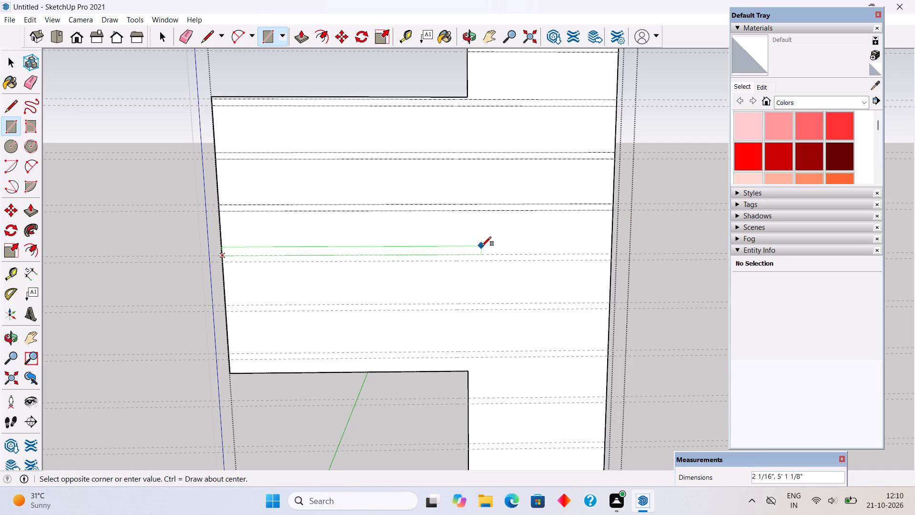
{"action": "left_click", "coordinate": [613, 261]}
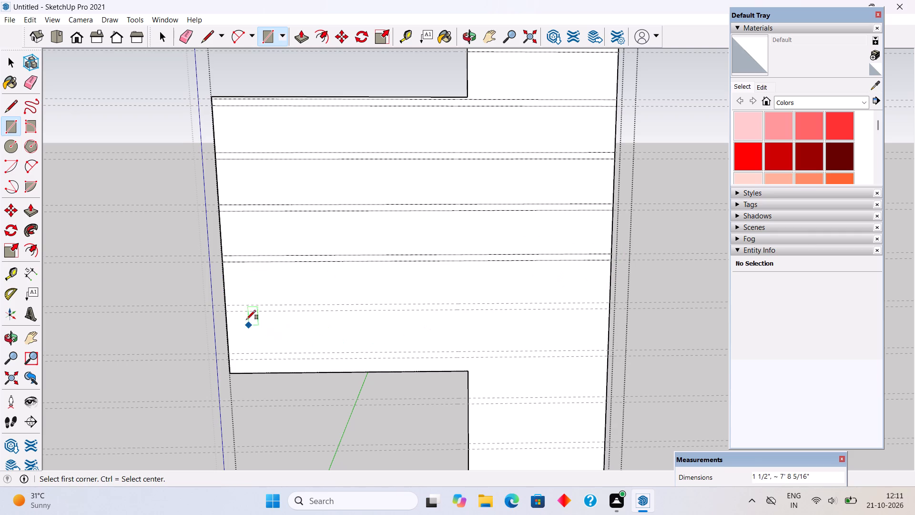
{"action": "left_click", "coordinate": [229, 303]}
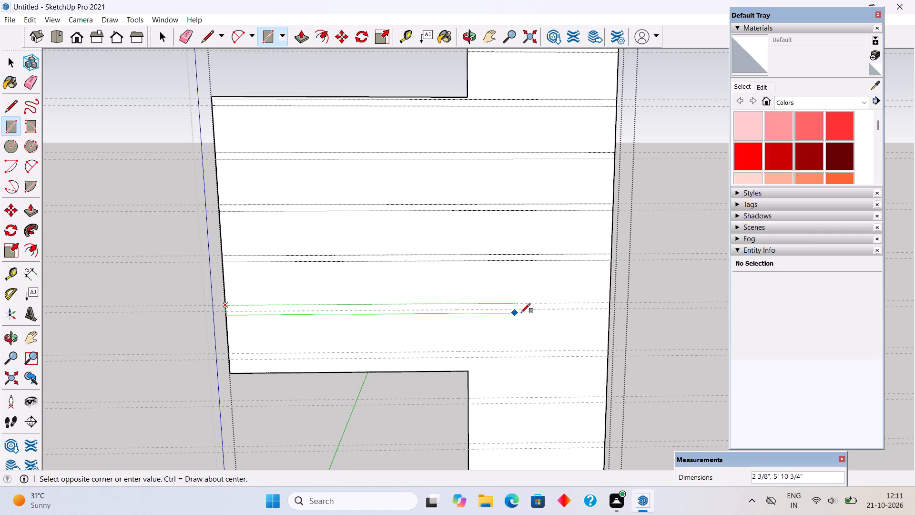
{"action": "left_click", "coordinate": [610, 309]}
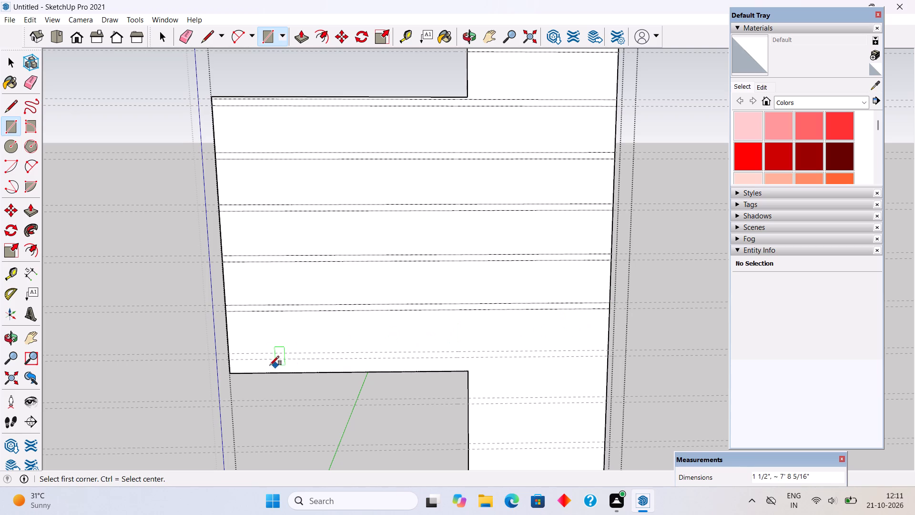
{"action": "left_click", "coordinate": [231, 353]}
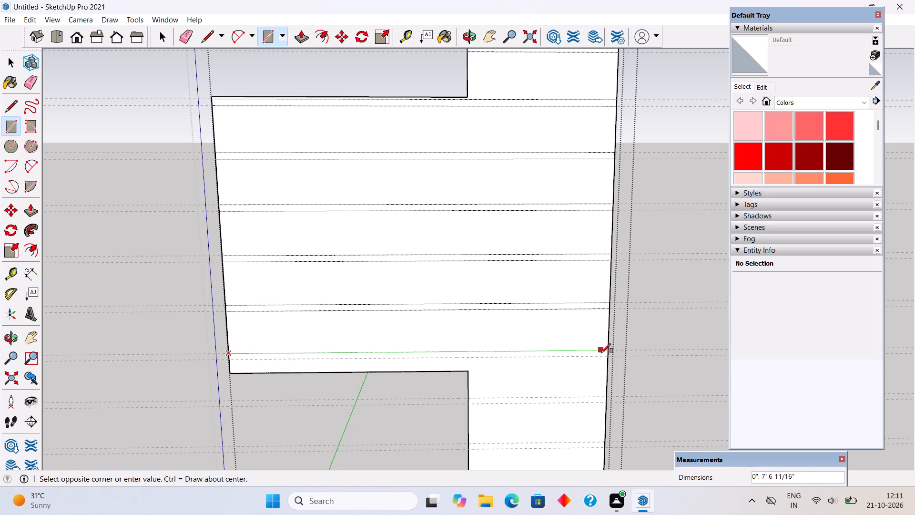
{"action": "left_click", "coordinate": [608, 356]}
Draw 1 1/2" by about 2' 10 5/16" rectangles between the top three guide pairs on the narrow part beside the lower opening.
{"action": "scroll", "coordinate": [540, 287], "scroll_direction": "down", "scroll_amount": 4}
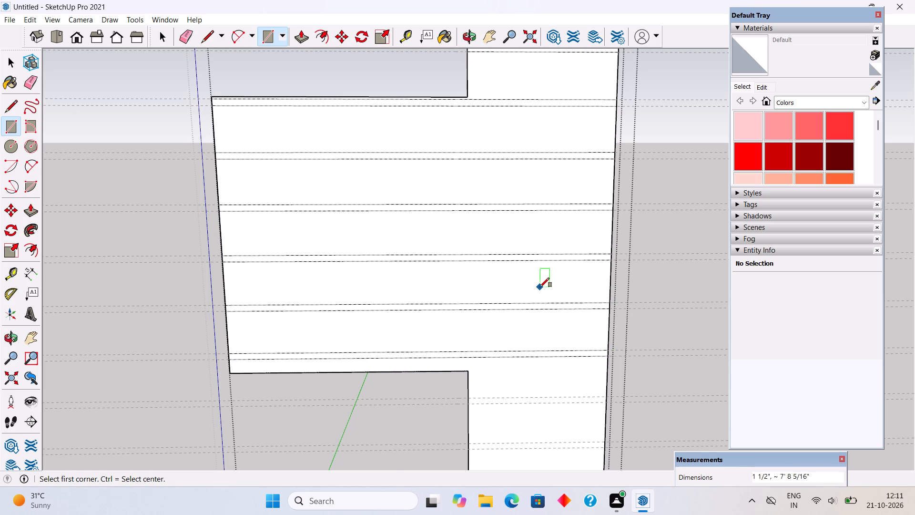
{"action": "scroll", "coordinate": [540, 287], "scroll_direction": "down", "scroll_amount": 10}
{"action": "scroll", "coordinate": [557, 419], "scroll_direction": "up", "scroll_amount": 4}
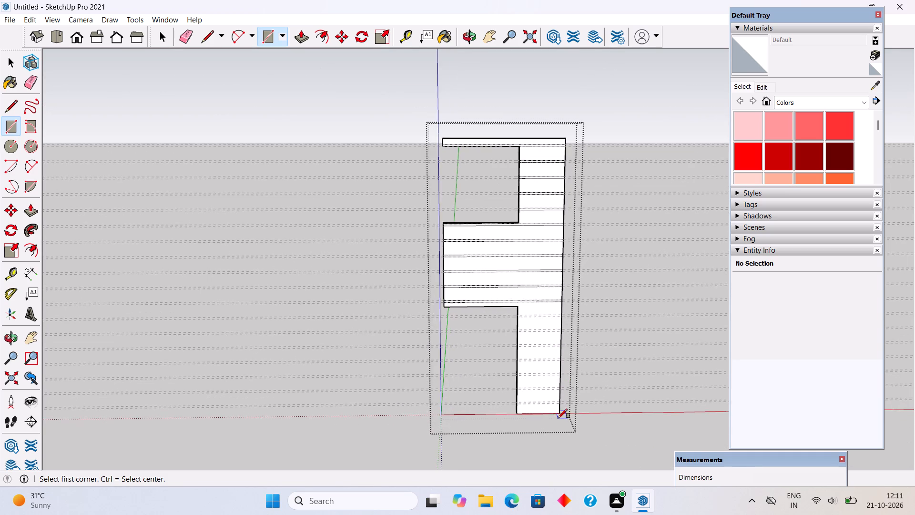
{"action": "scroll", "coordinate": [558, 418], "scroll_direction": "up", "scroll_amount": 18}
{"action": "scroll", "coordinate": [560, 426], "scroll_direction": "down", "scroll_amount": 1}
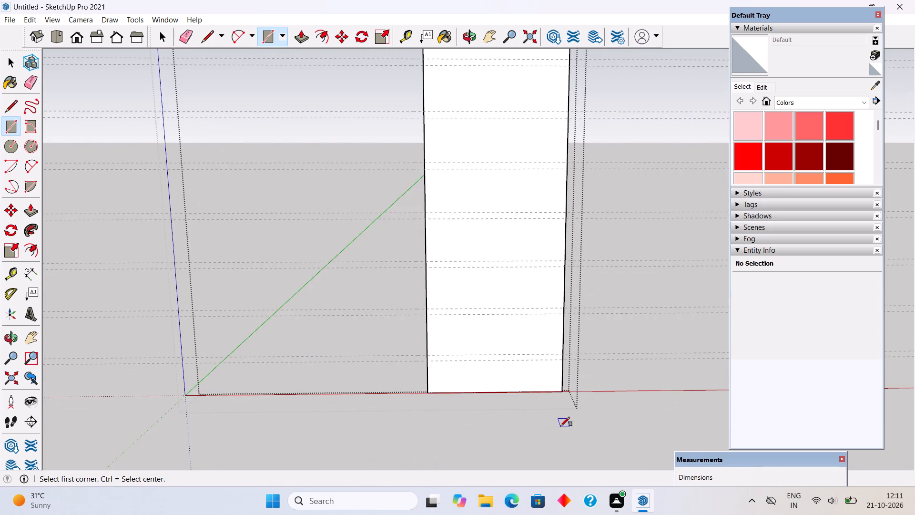
{"action": "left_click", "coordinate": [432, 82]}
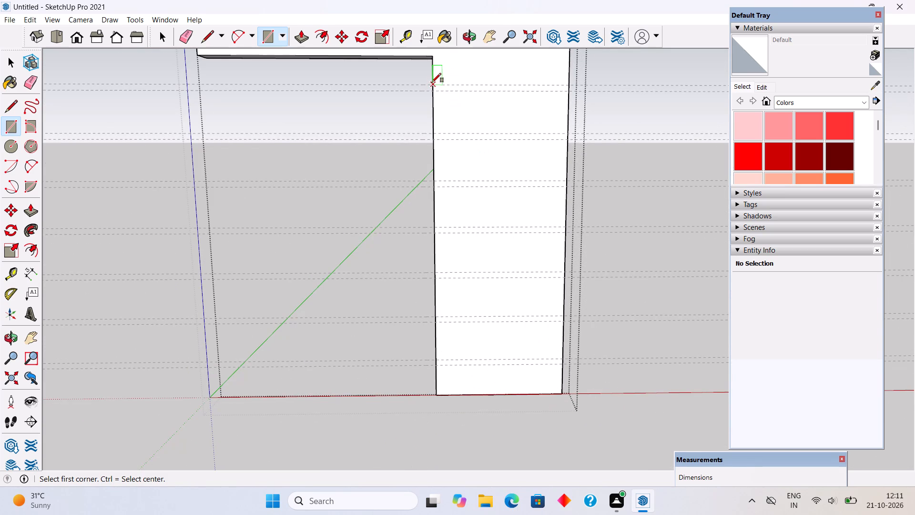
{"action": "left_click", "coordinate": [569, 94]}
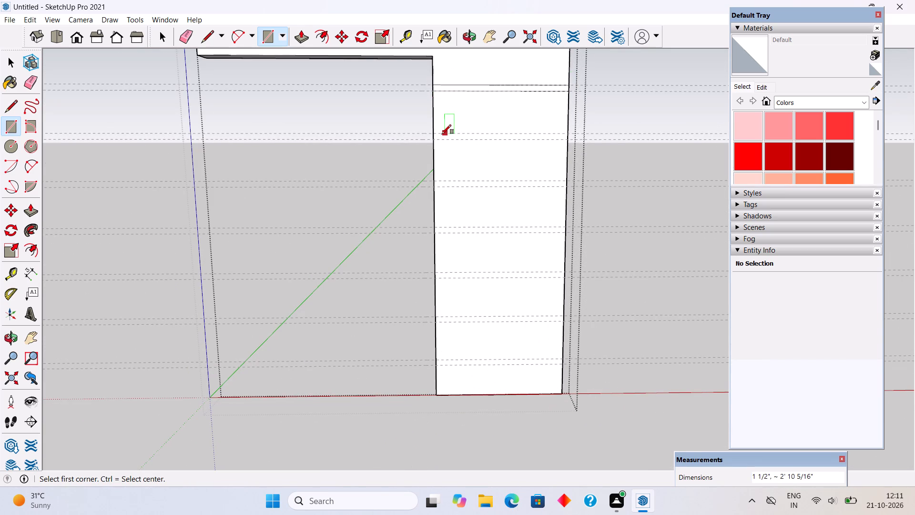
{"action": "left_click", "coordinate": [435, 134]}
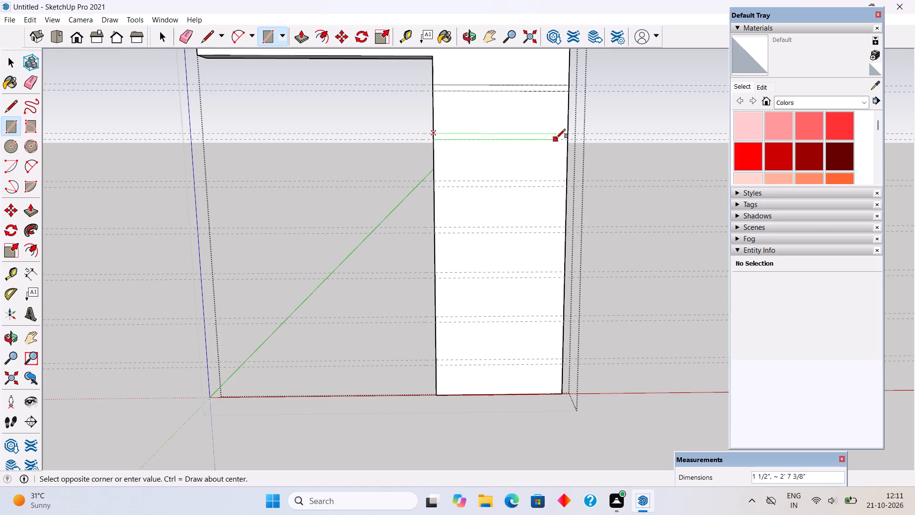
{"action": "left_click", "coordinate": [569, 137]}
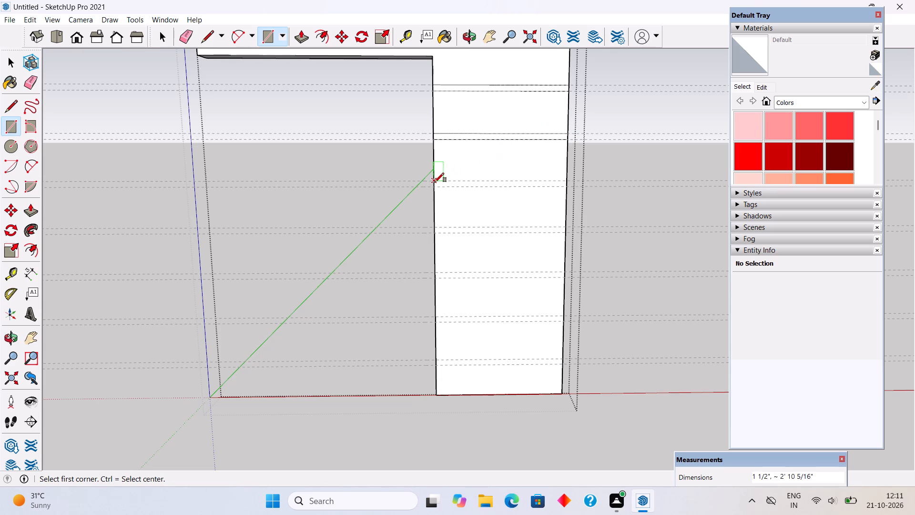
{"action": "left_click", "coordinate": [435, 182]}
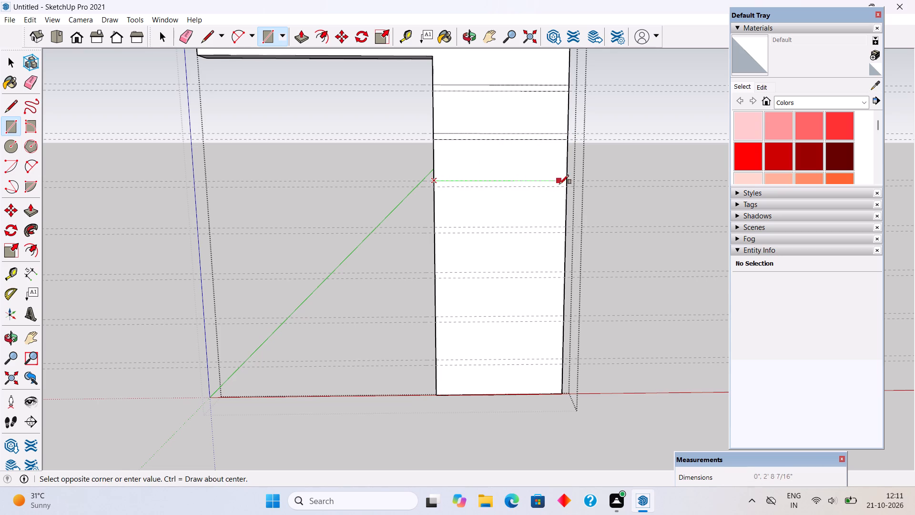
{"action": "left_click", "coordinate": [570, 184]}
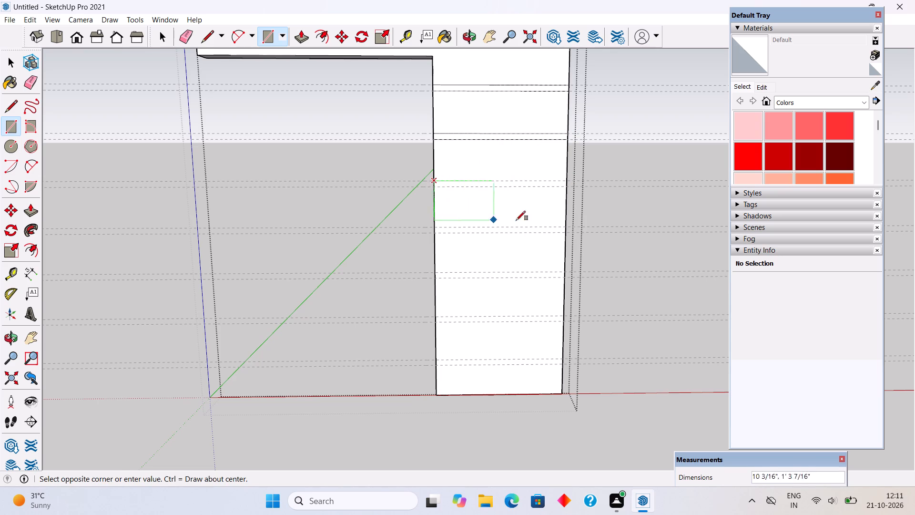
{"action": "scroll", "coordinate": [564, 185], "scroll_direction": "up", "scroll_amount": 2}
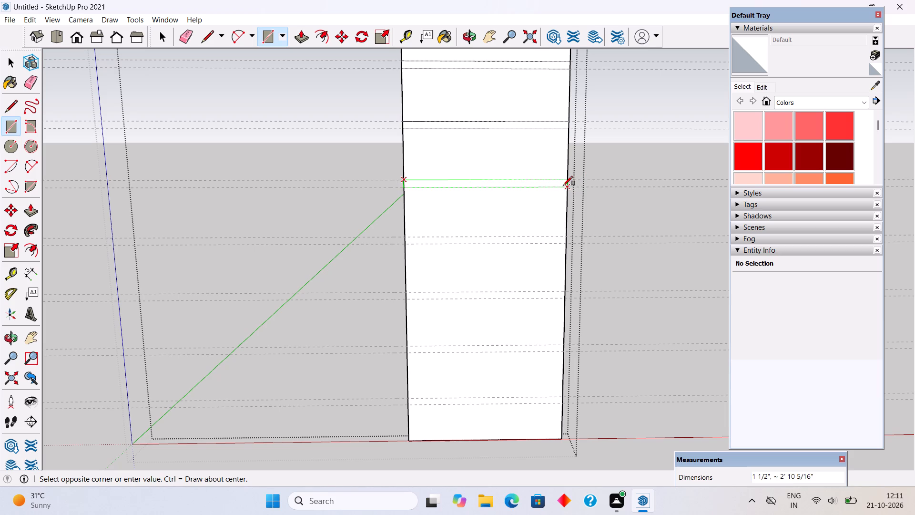
{"action": "left_click", "coordinate": [565, 185]}
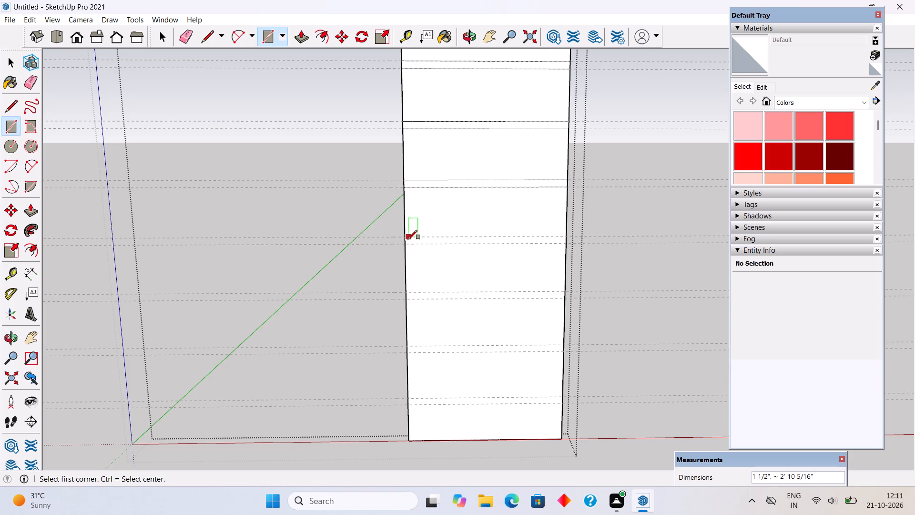
Draw 1 1/2" by about 2' 10 5/16" rectangles between the last four guide pairs beside the lower opening, down to the surround's base.
{"action": "left_click", "coordinate": [408, 239]}
{"action": "left_click", "coordinate": [566, 242]}
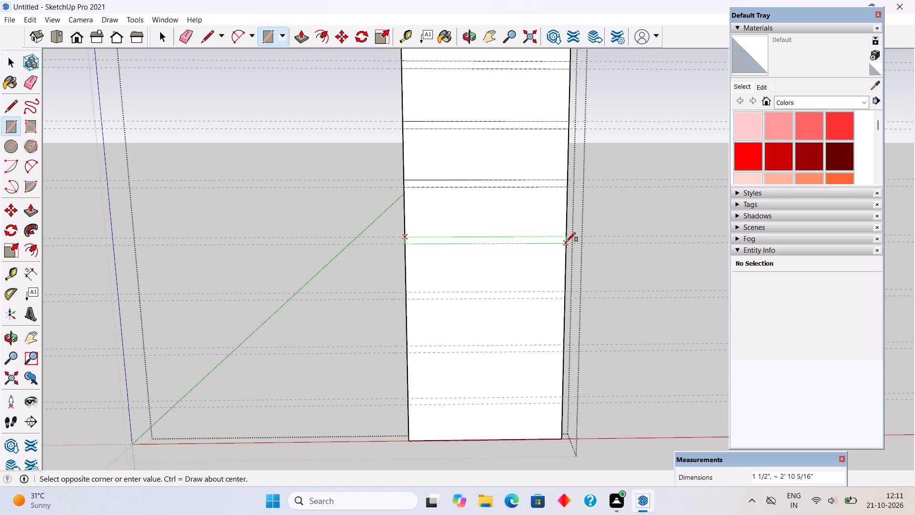
{"action": "left_click", "coordinate": [407, 289]}
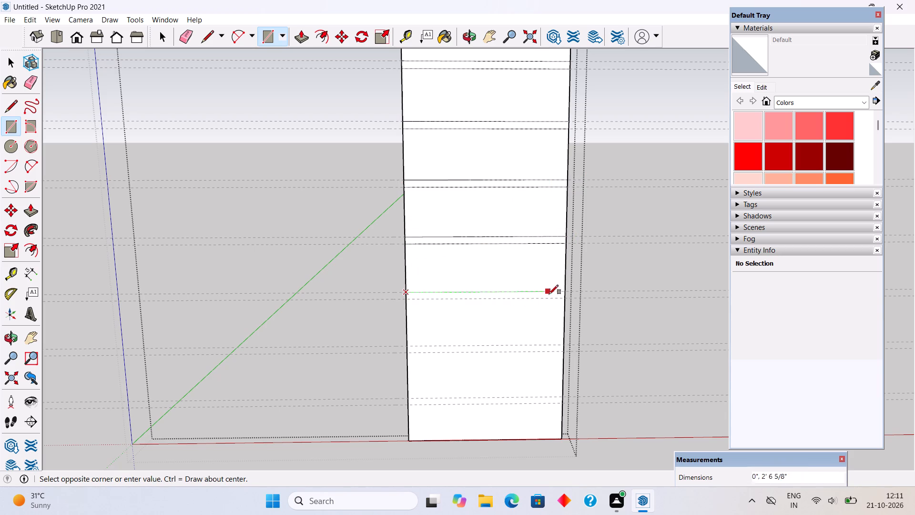
{"action": "left_click", "coordinate": [566, 299]}
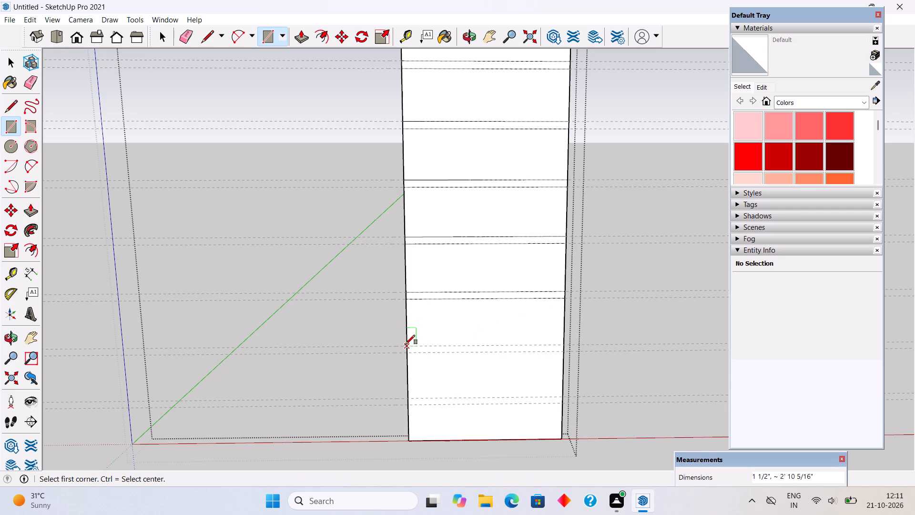
{"action": "left_click", "coordinate": [407, 349]}
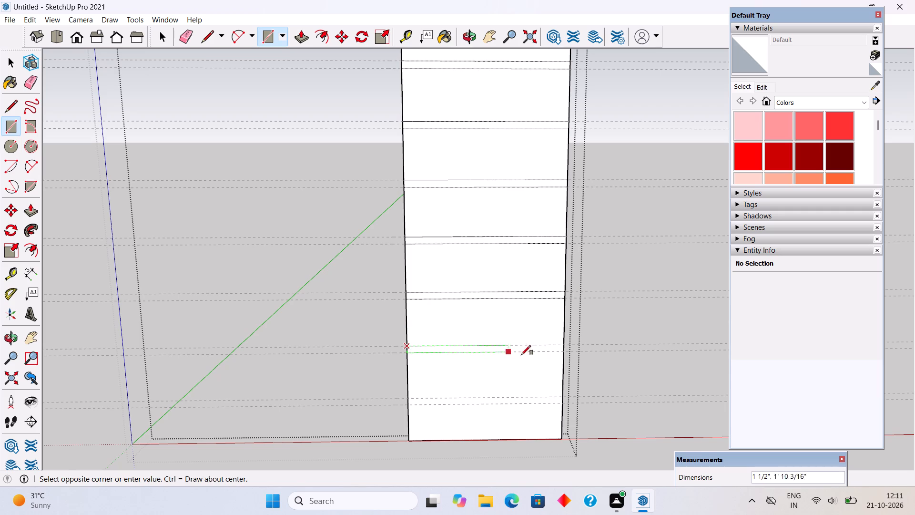
{"action": "left_click", "coordinate": [564, 351]}
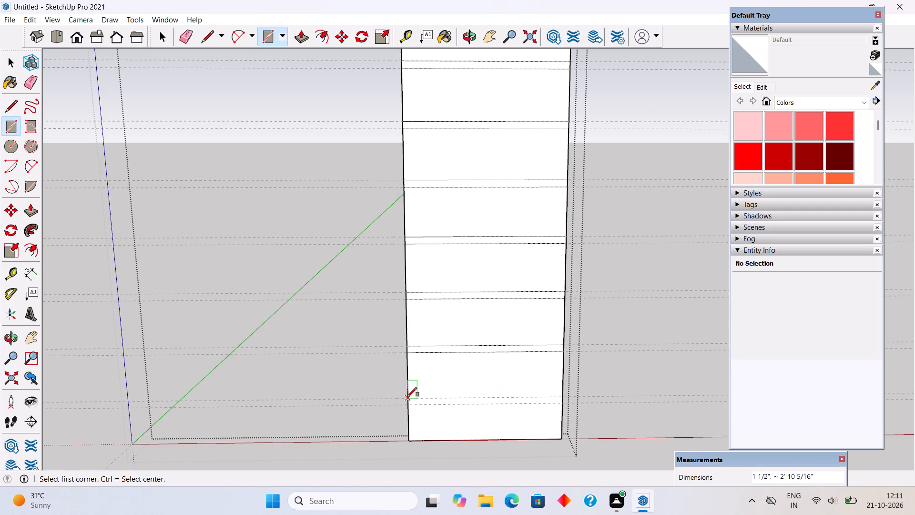
{"action": "left_click", "coordinate": [407, 397]}
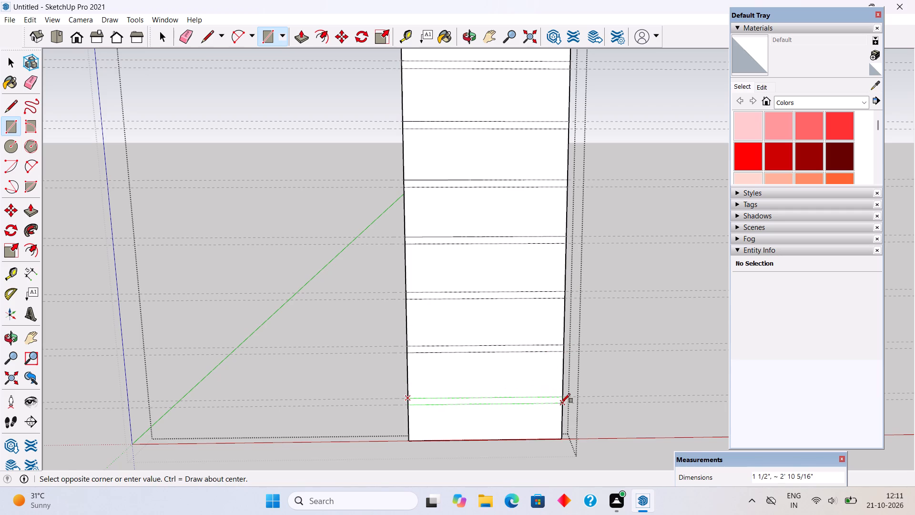
{"action": "left_click", "coordinate": [561, 403]}
{"action": "scroll", "coordinate": [498, 377], "scroll_direction": "down", "scroll_amount": 5}
{"action": "middle_click_drag", "start_coordinate": [367, 360], "coordinate": [582, 414]}
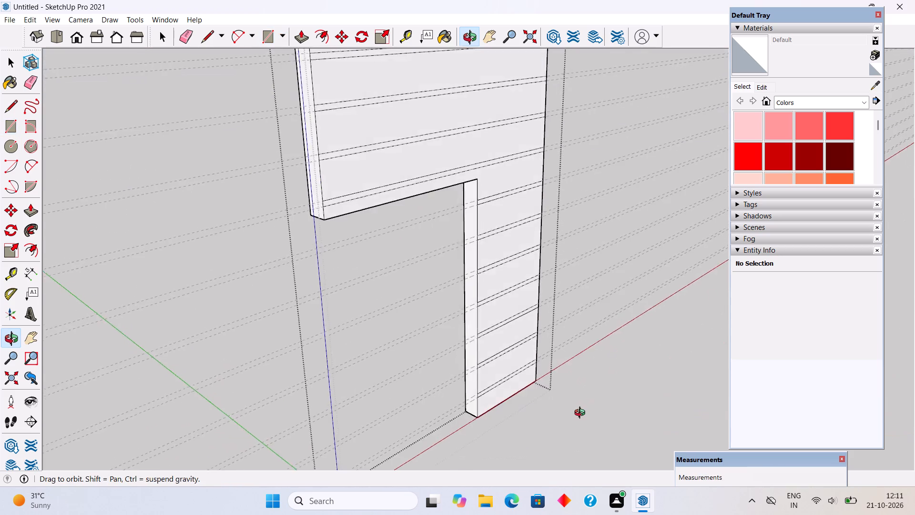
Push the strip face along the bottom of the surround's top beam inward by 0.5".
{"action": "middle_click_drag", "start_coordinate": [582, 414], "coordinate": [583, 414]}
{"action": "scroll", "coordinate": [583, 414], "scroll_direction": "down", "scroll_amount": 3}
{"action": "scroll", "coordinate": [405, 311], "scroll_direction": "down", "scroll_amount": 14}
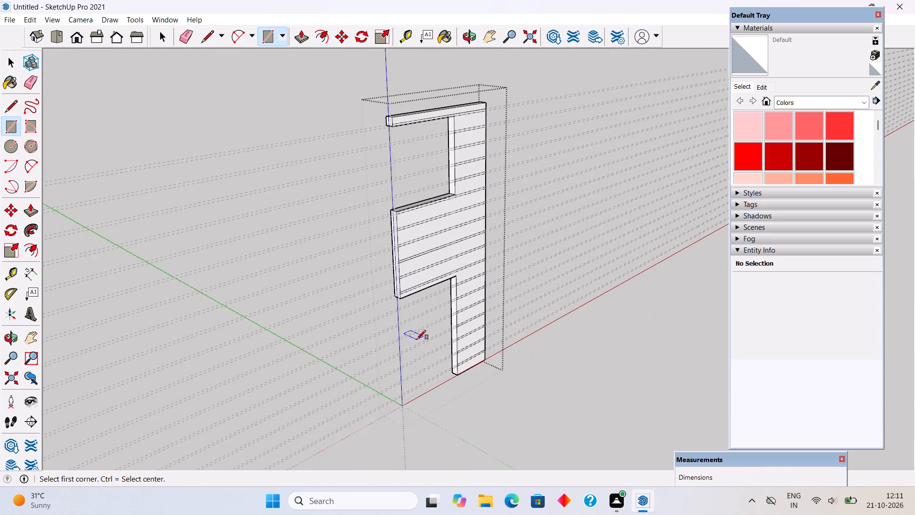
{"action": "key", "text": "space"}
{"action": "scroll", "coordinate": [413, 201], "scroll_direction": "up", "scroll_amount": 5}
{"action": "scroll", "coordinate": [403, 159], "scroll_direction": "up", "scroll_amount": 5}
{"action": "scroll", "coordinate": [414, 103], "scroll_direction": "up", "scroll_amount": 4}
{"action": "scroll", "coordinate": [403, 141], "scroll_direction": "up", "scroll_amount": 5}
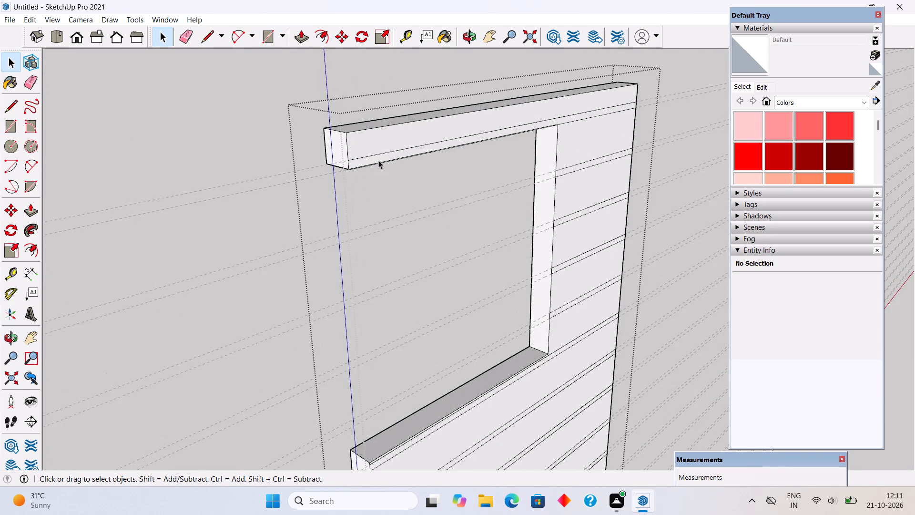
{"action": "scroll", "coordinate": [364, 178], "scroll_direction": "up", "scroll_amount": 4}
{"action": "left_click", "coordinate": [364, 149]}
{"action": "key", "text": "p"}
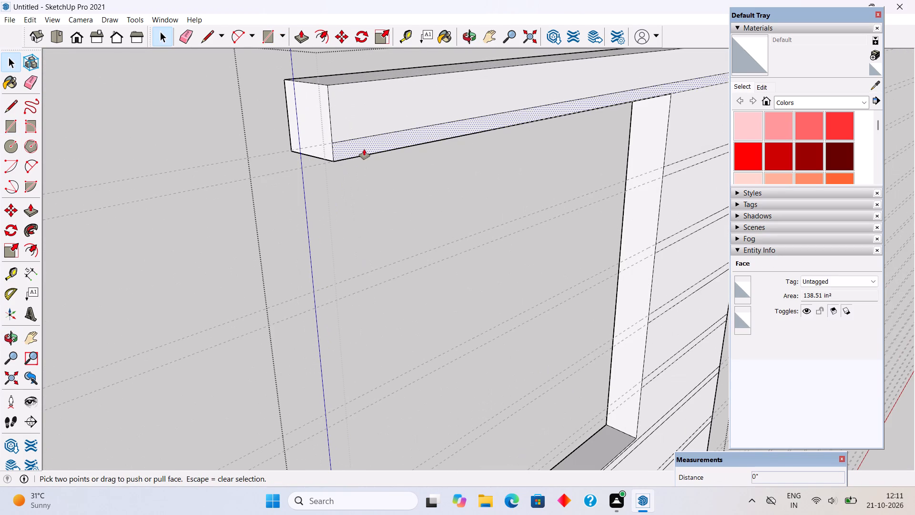
{"action": "left_click", "coordinate": [364, 149]}
{"action": "type", "text": ".5\""}
{"action": "key", "text": "Return"}
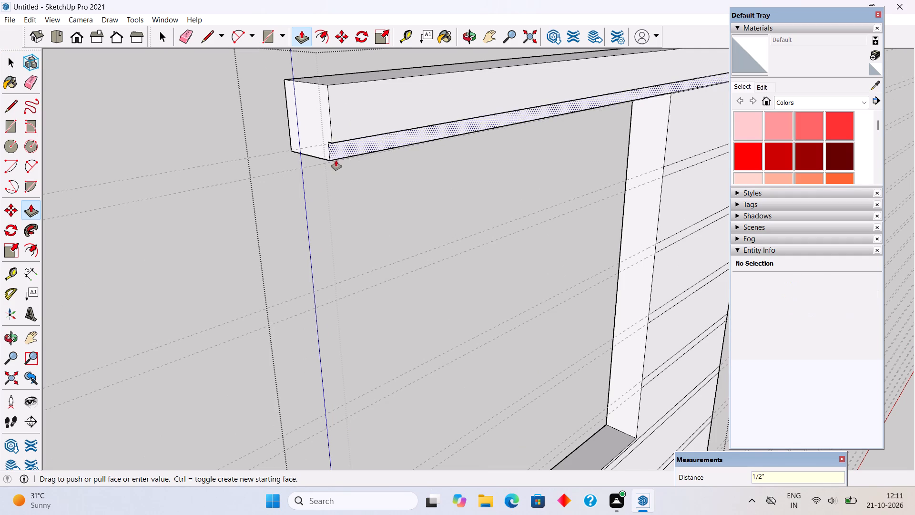
Recess the four strips on the narrow part beside the upper opening by the same 1/2" depth.
{"action": "scroll", "coordinate": [336, 161], "scroll_direction": "down", "scroll_amount": 4}
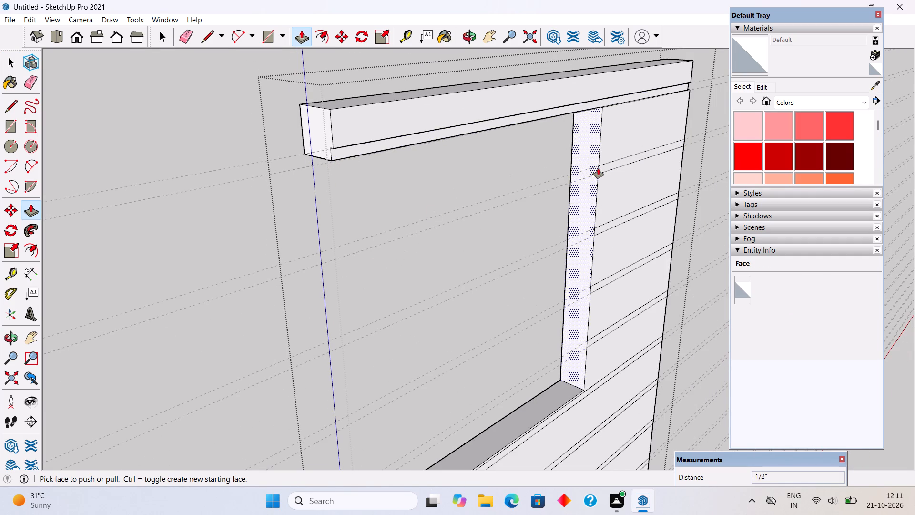
{"action": "double_click", "coordinate": [600, 169]}
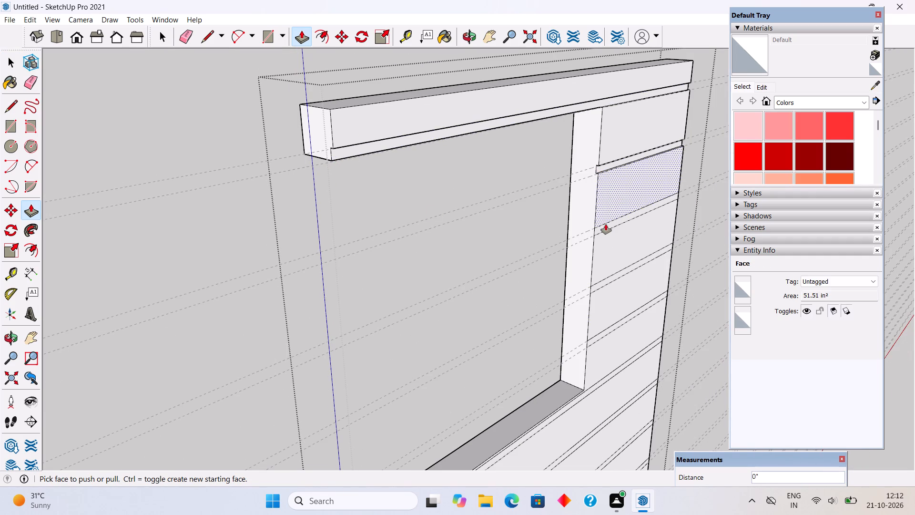
{"action": "double_click", "coordinate": [606, 226]}
{"action": "scroll", "coordinate": [553, 190], "scroll_direction": "down", "scroll_amount": 4}
{"action": "scroll", "coordinate": [598, 274], "scroll_direction": "up", "scroll_amount": 2}
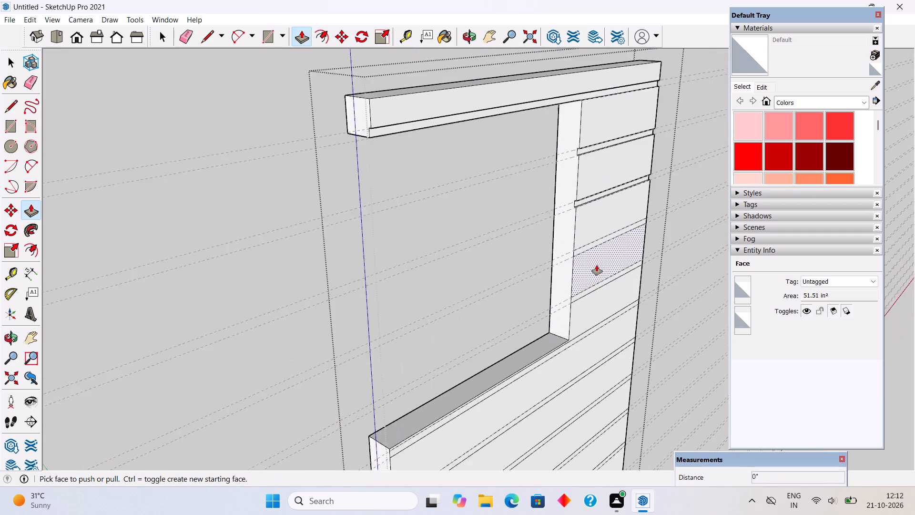
{"action": "scroll", "coordinate": [597, 265], "scroll_direction": "up", "scroll_amount": 1}
{"action": "double_click", "coordinate": [582, 246]}
{"action": "double_click", "coordinate": [581, 300]}
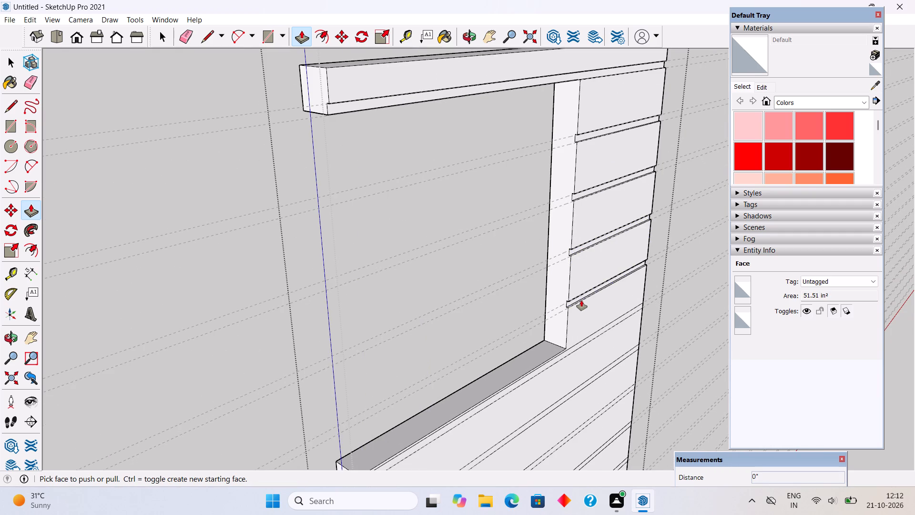
Recess the six full-width strips between the upper and lower openings by the same 1/2" depth.
{"action": "scroll", "coordinate": [572, 280], "scroll_direction": "down", "scroll_amount": 6}
{"action": "scroll", "coordinate": [544, 353], "scroll_direction": "up", "scroll_amount": 3}
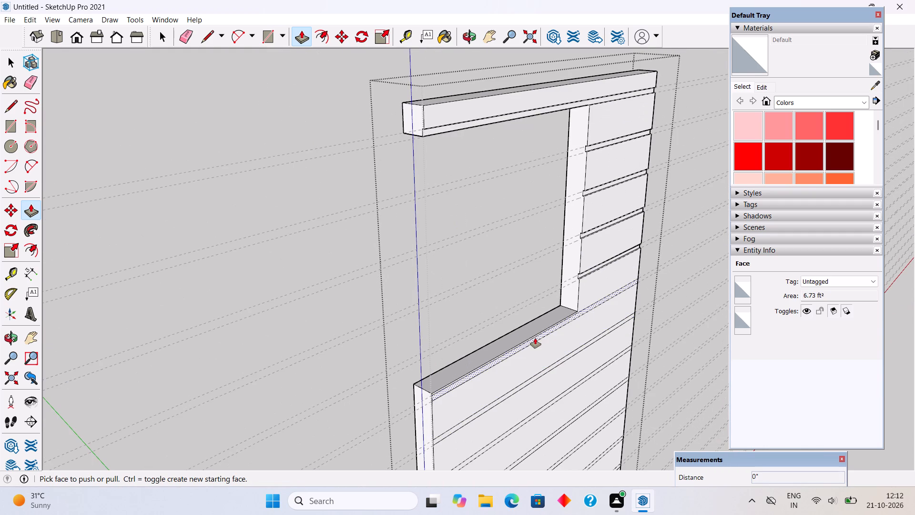
{"action": "double_click", "coordinate": [535, 338]}
{"action": "scroll", "coordinate": [501, 224], "scroll_direction": "down", "scroll_amount": 4}
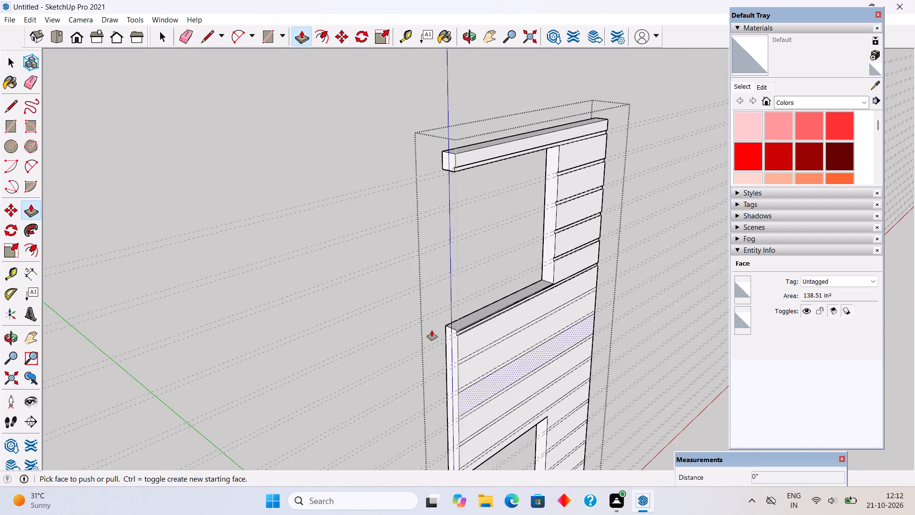
{"action": "scroll", "coordinate": [406, 165], "scroll_direction": "down", "scroll_amount": 5}
{"action": "scroll", "coordinate": [468, 394], "scroll_direction": "up", "scroll_amount": 9}
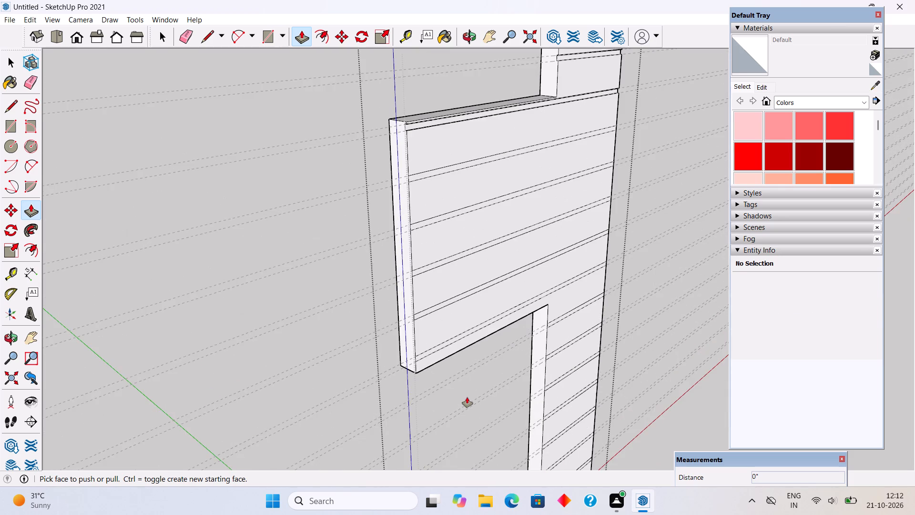
{"action": "scroll", "coordinate": [467, 397], "scroll_direction": "up", "scroll_amount": 3}
{"action": "scroll", "coordinate": [467, 397], "scroll_direction": "down", "scroll_amount": 2}
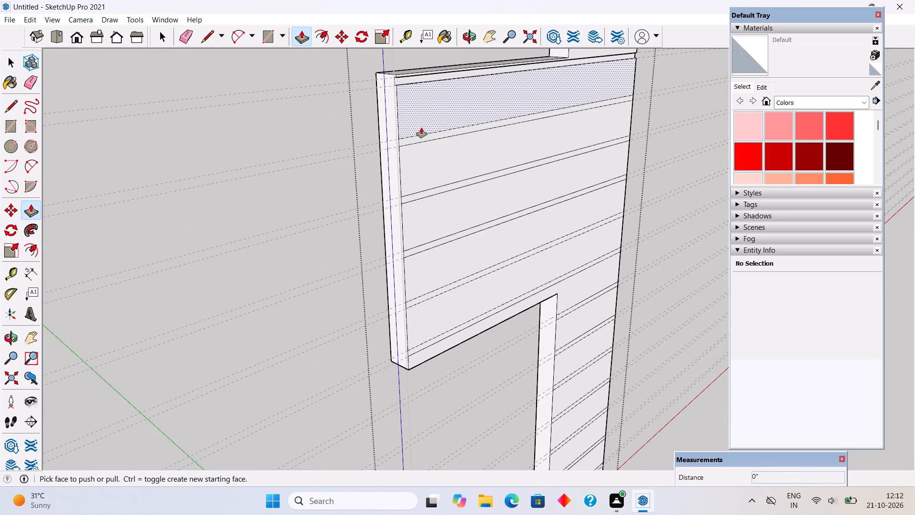
{"action": "double_click", "coordinate": [418, 138]}
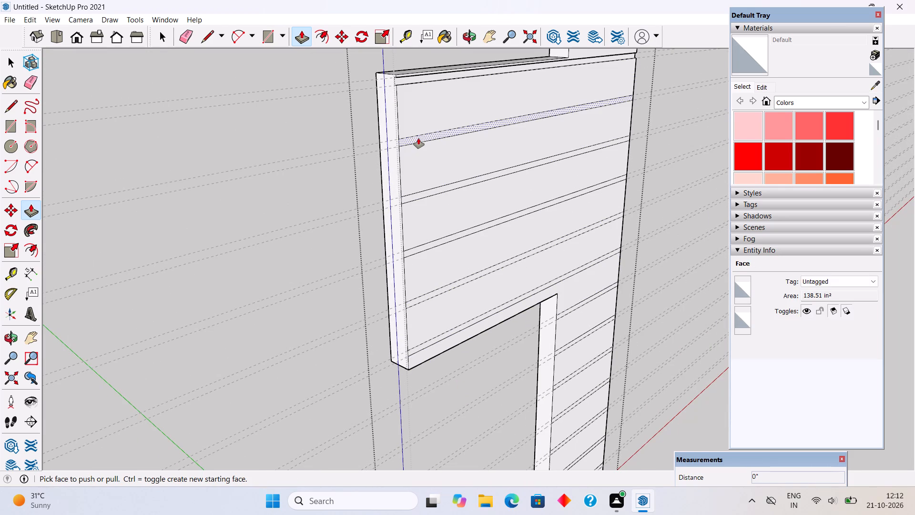
{"action": "double_click", "coordinate": [424, 197]}
{"action": "double_click", "coordinate": [438, 243]}
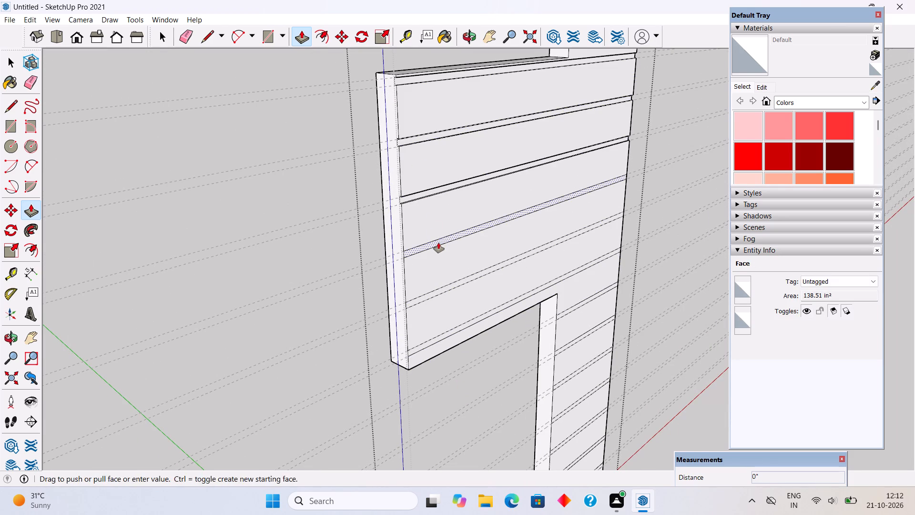
{"action": "double_click", "coordinate": [452, 289]}
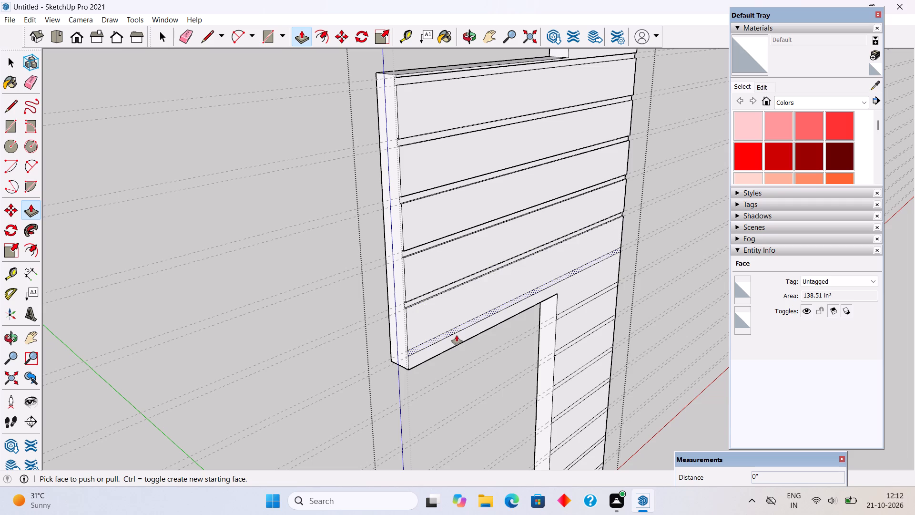
{"action": "left_click", "coordinate": [454, 329]}
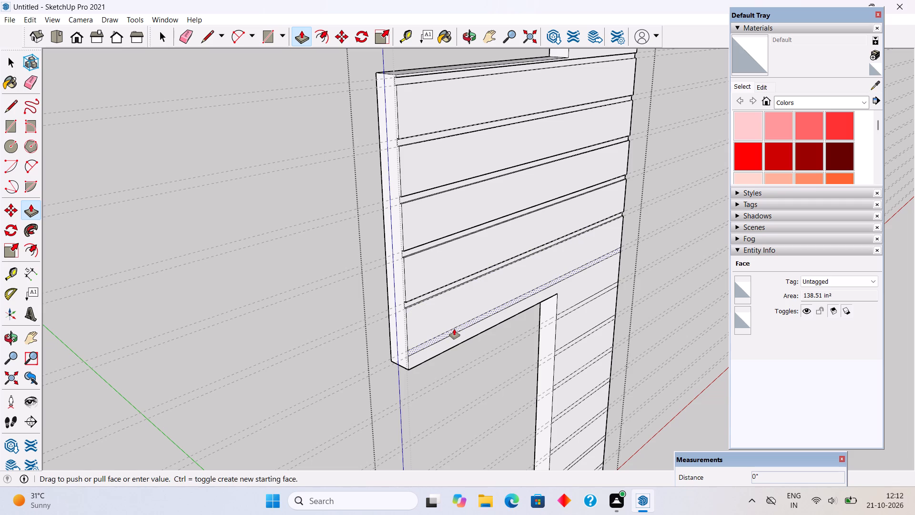
{"action": "double_click", "coordinate": [454, 329]}
Recess the seven strips beside the lower opening by the same 1/2" depth and leave the surround's editing mode.
{"action": "scroll", "coordinate": [508, 231], "scroll_direction": "down", "scroll_amount": 4}
{"action": "scroll", "coordinate": [580, 283], "scroll_direction": "down", "scroll_amount": 2}
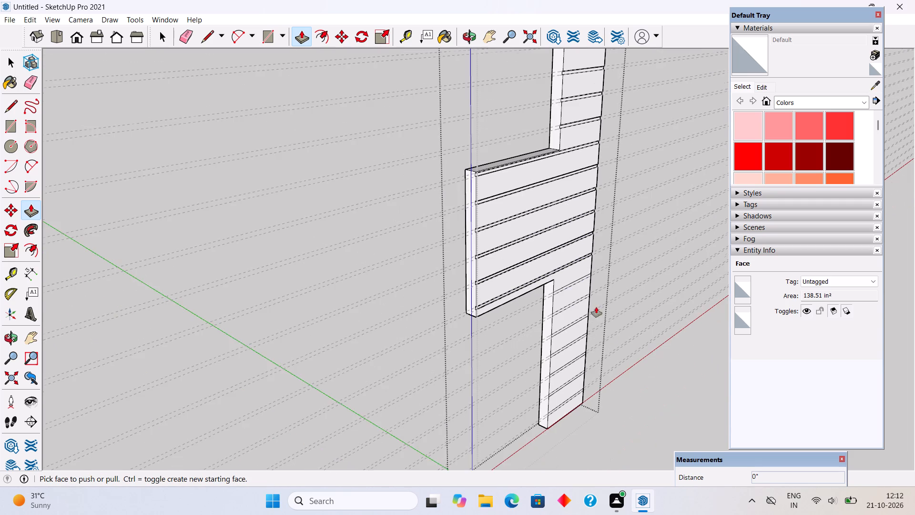
{"action": "scroll", "coordinate": [596, 307], "scroll_direction": "down", "scroll_amount": 1}
{"action": "scroll", "coordinate": [624, 420], "scroll_direction": "up", "scroll_amount": 9}
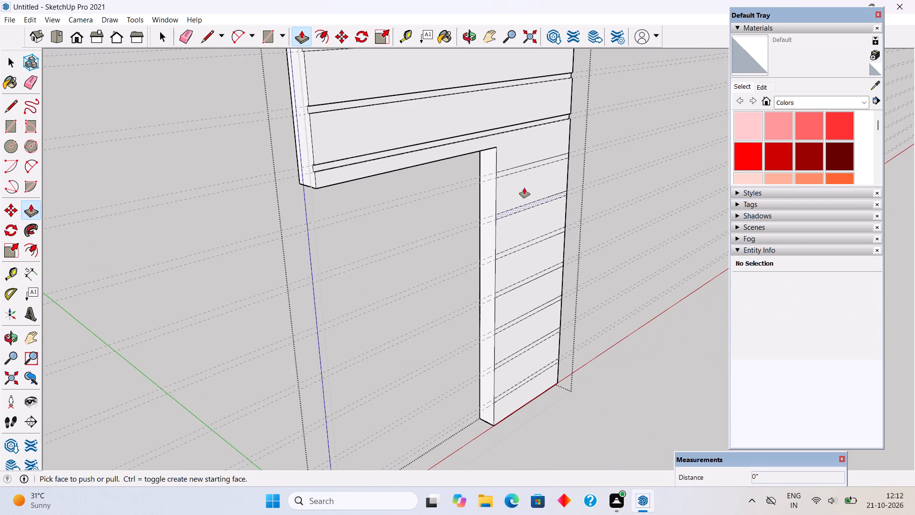
{"action": "double_click", "coordinate": [523, 168]}
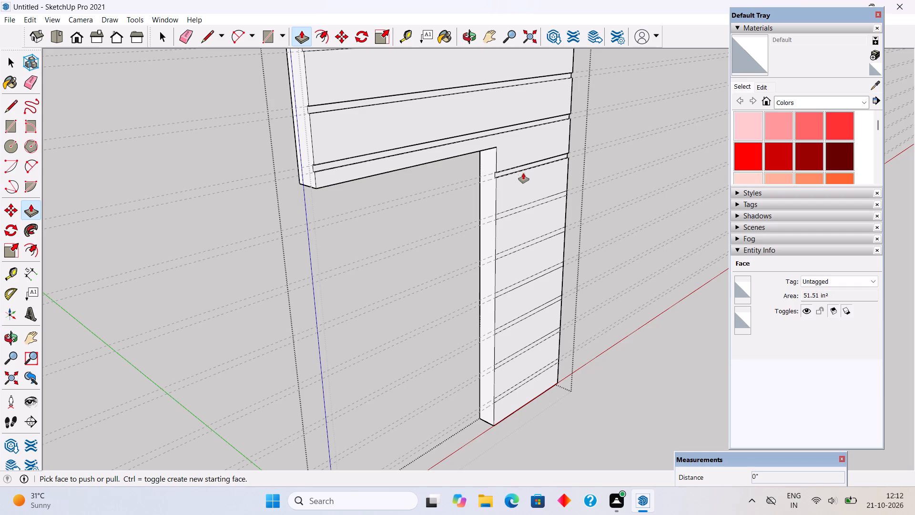
{"action": "left_click", "coordinate": [518, 210]}
{"action": "left_click", "coordinate": [518, 210]}
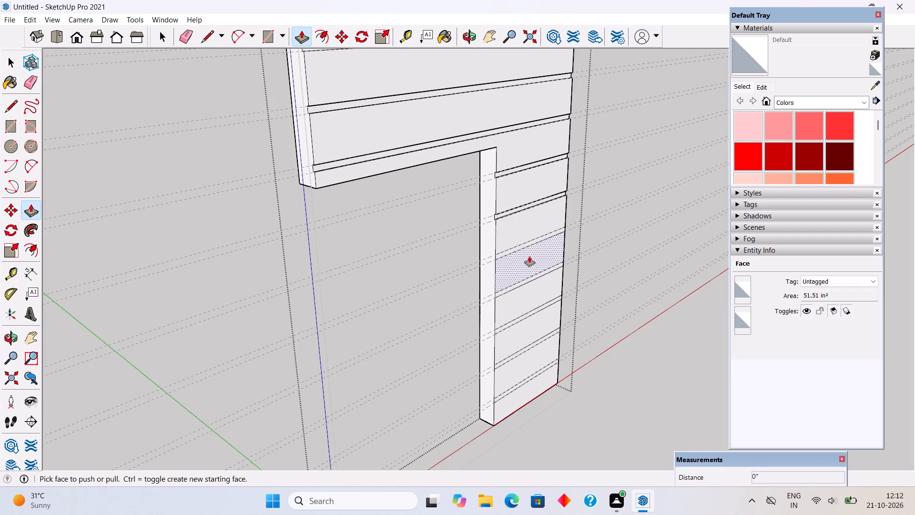
{"action": "double_click", "coordinate": [522, 248]}
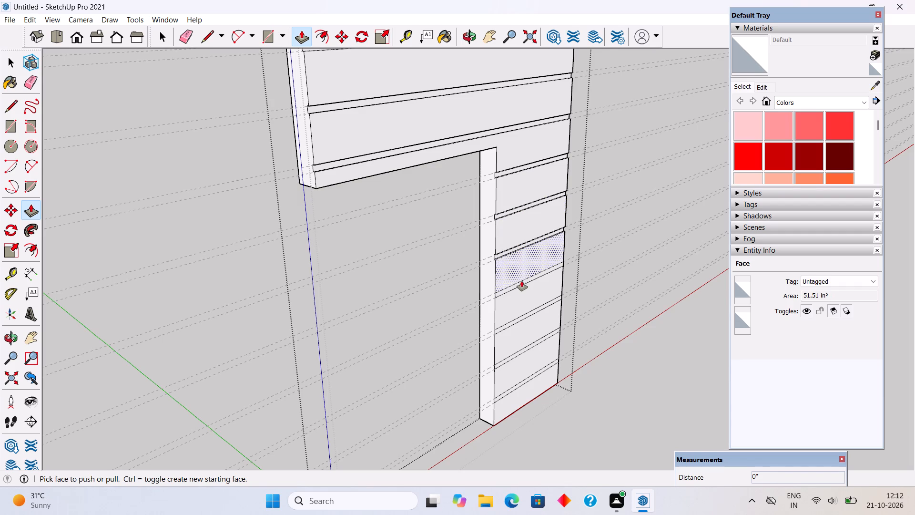
{"action": "double_click", "coordinate": [522, 283]}
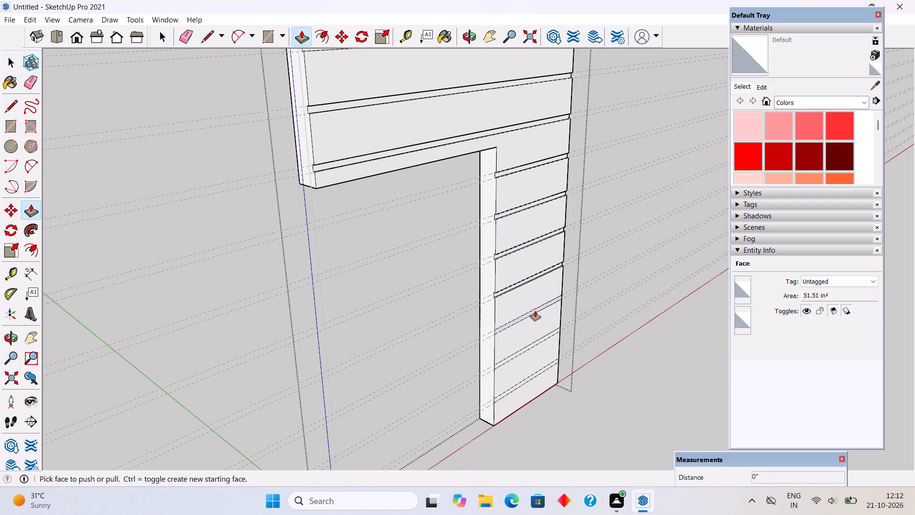
{"action": "double_click", "coordinate": [535, 312]}
{"action": "double_click", "coordinate": [543, 341]}
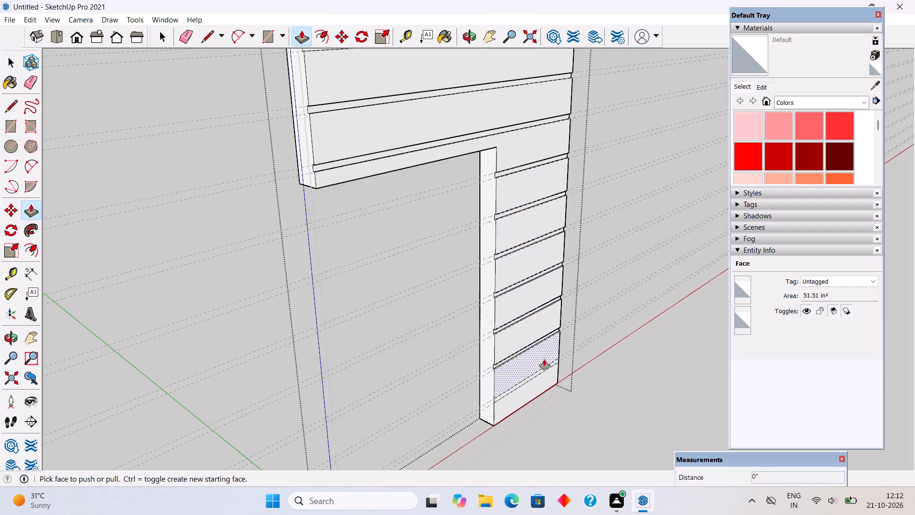
{"action": "double_click", "coordinate": [545, 369]}
{"action": "key", "text": "space"}
{"action": "scroll", "coordinate": [546, 354], "scroll_direction": "down", "scroll_amount": 15}
{"action": "left_click", "coordinate": [626, 351]}
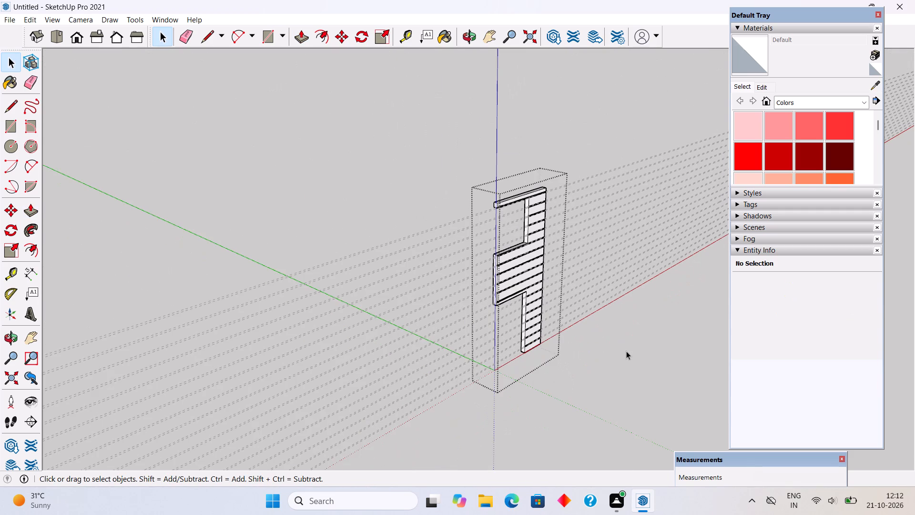
Delete all construction guides from the model.
{"action": "middle_click_drag", "start_coordinate": [620, 342], "coordinate": [432, 309]}
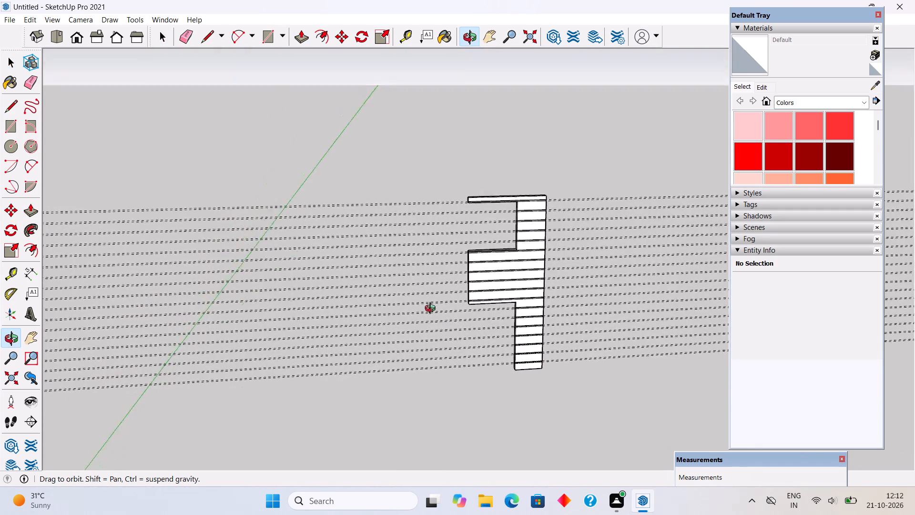
{"action": "middle_click_drag", "start_coordinate": [432, 309], "coordinate": [412, 248]}
{"action": "left_click", "coordinate": [30, 21]}
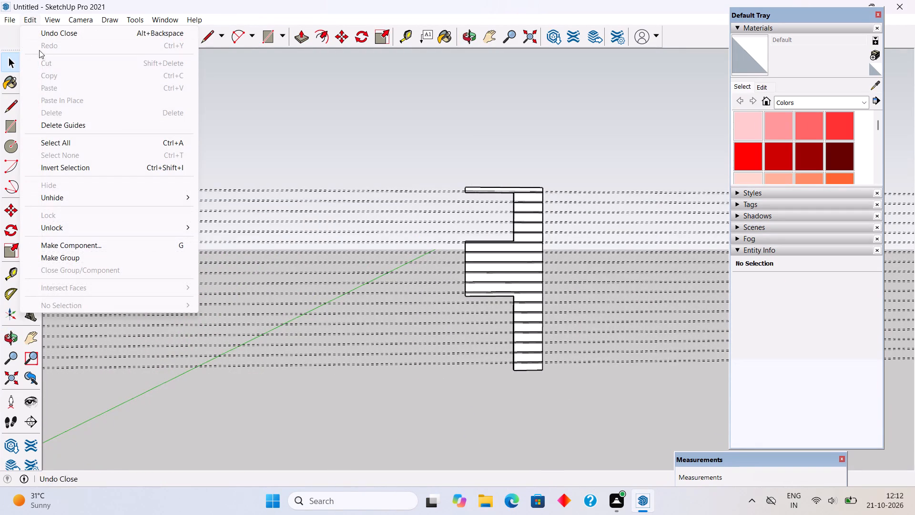
{"action": "left_click", "coordinate": [62, 125]}
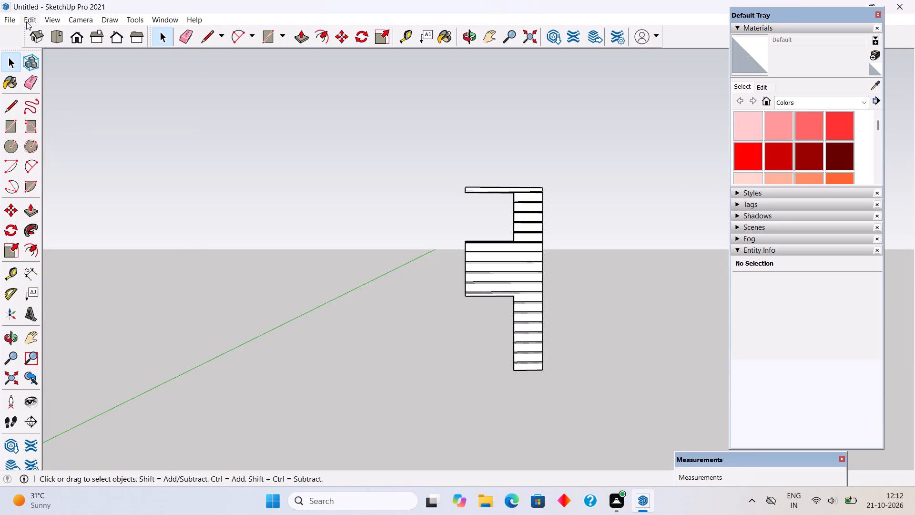
Unhide the rest of the house around the grooved window surround.
{"action": "left_click", "coordinate": [28, 21]}
{"action": "left_click", "coordinate": [102, 205]}
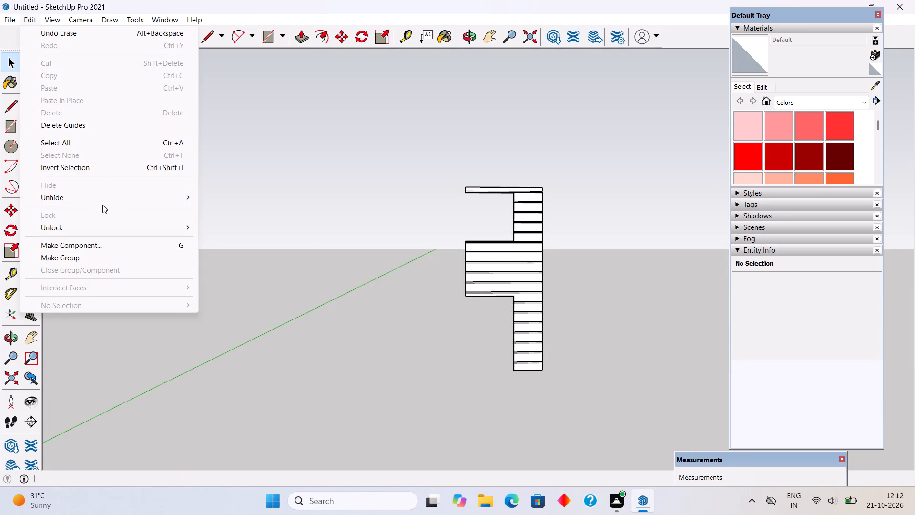
{"action": "left_click", "coordinate": [108, 200]}
{"action": "left_click", "coordinate": [200, 220]}
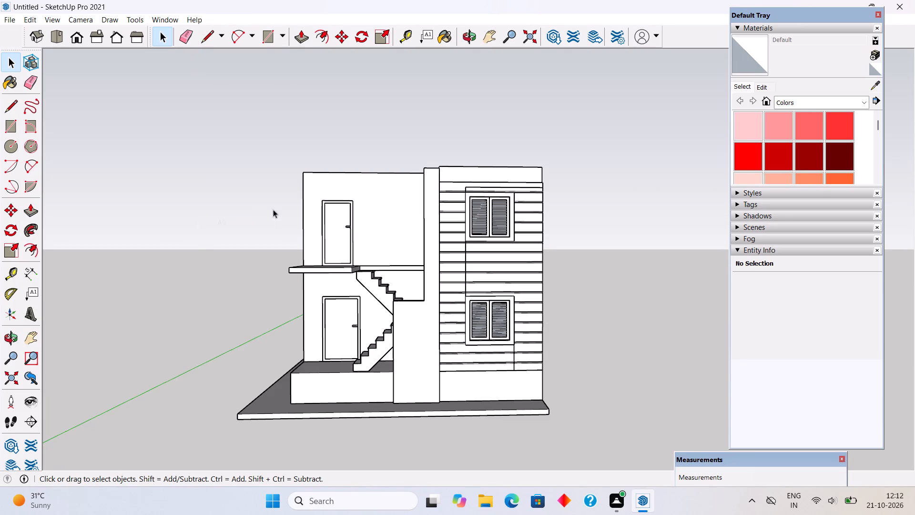
Examine the grooved front facade, louvred windows and staircase side of the house from several angles.
{"action": "middle_click_drag", "start_coordinate": [376, 243], "coordinate": [383, 253]}
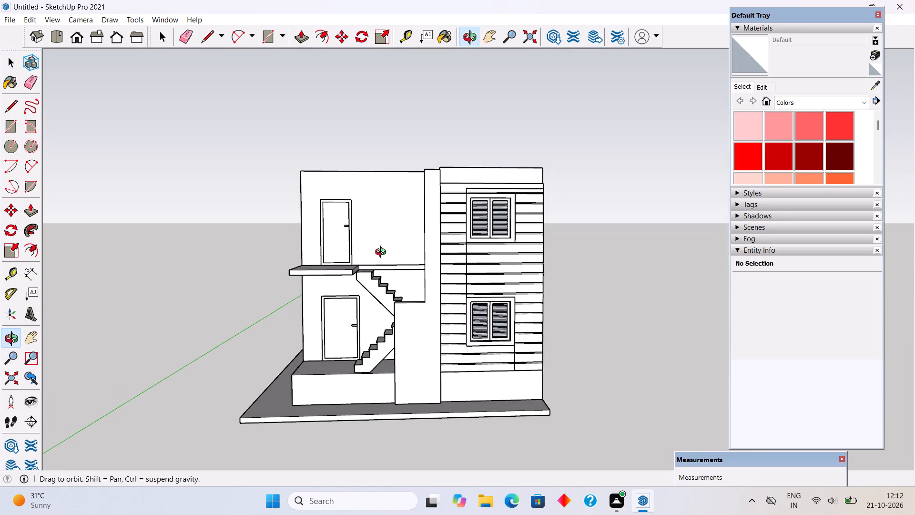
{"action": "middle_click_drag", "start_coordinate": [383, 253], "coordinate": [330, 243]}
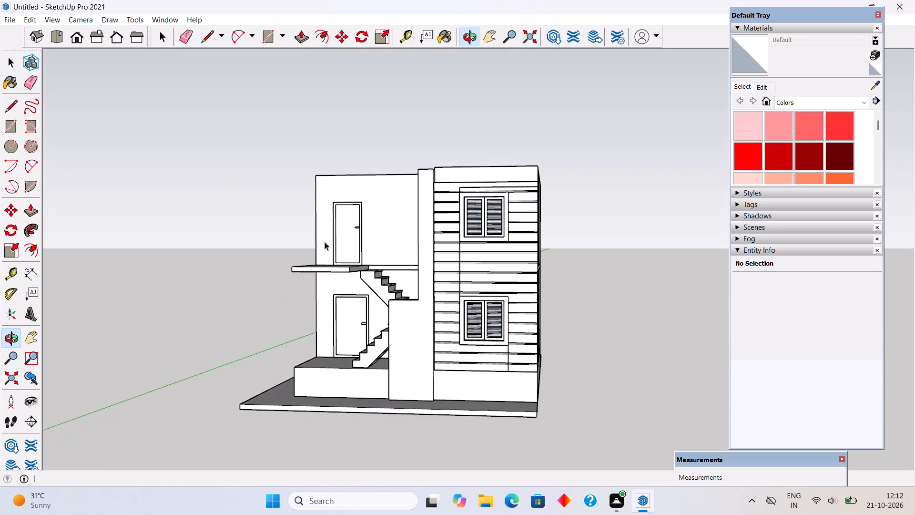
{"action": "scroll", "coordinate": [404, 244], "scroll_direction": "up", "scroll_amount": 6}
{"action": "scroll", "coordinate": [436, 173], "scroll_direction": "up", "scroll_amount": 3}
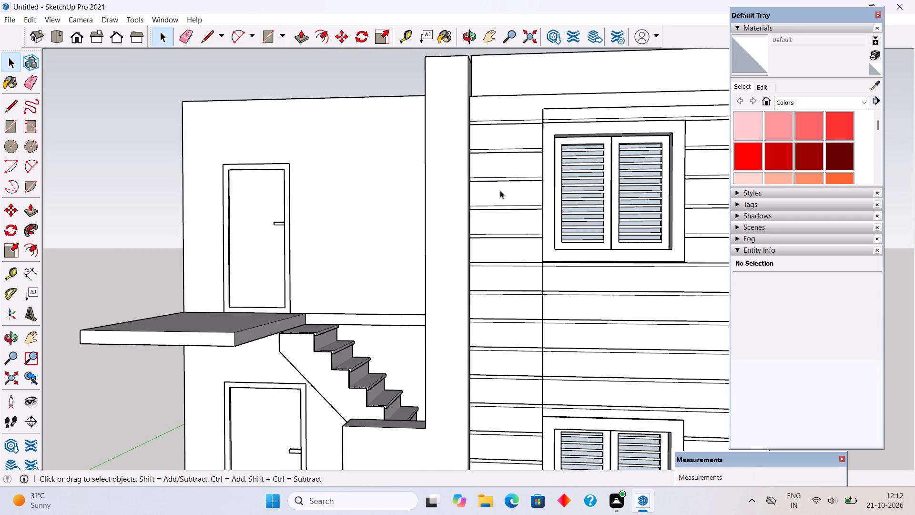
{"action": "middle_click_drag", "start_coordinate": [487, 200], "coordinate": [304, 309]}
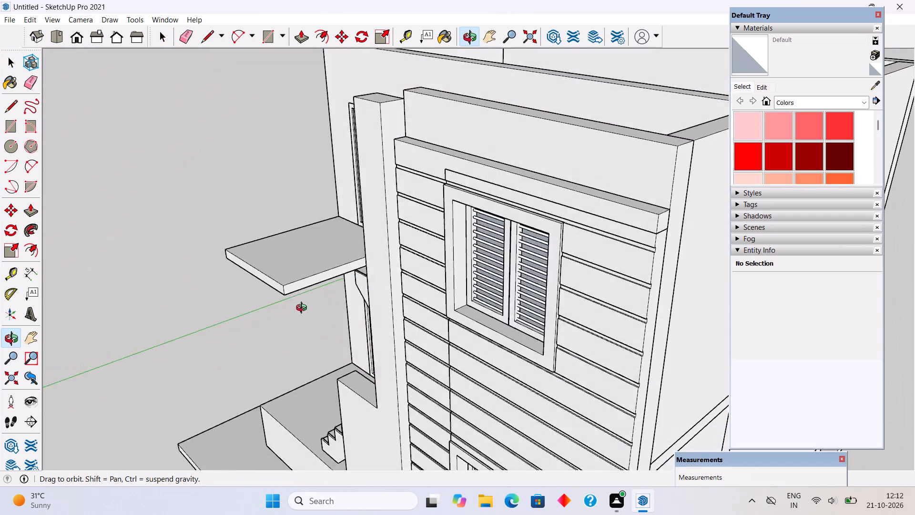
{"action": "middle_click_drag", "start_coordinate": [304, 309], "coordinate": [460, 253]}
{"action": "scroll", "coordinate": [460, 253], "scroll_direction": "down", "scroll_amount": 3}
{"action": "scroll", "coordinate": [462, 218], "scroll_direction": "up", "scroll_amount": 5}
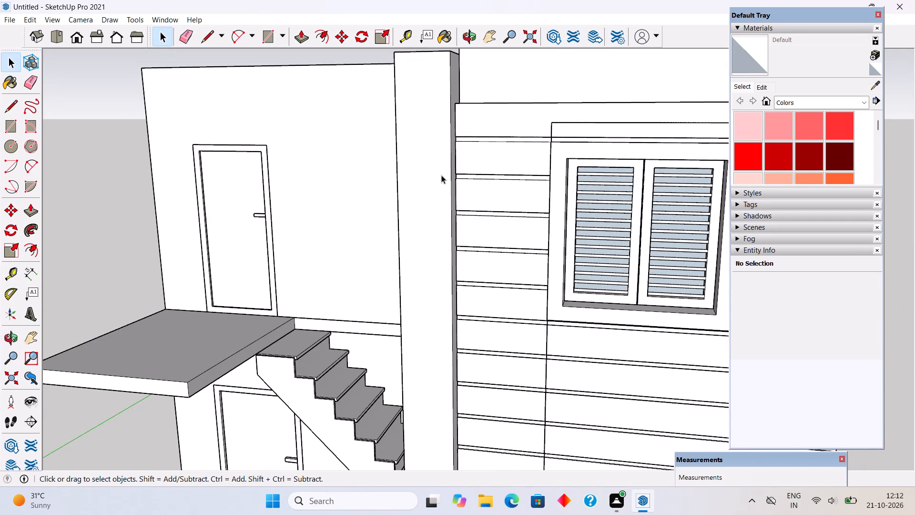
Place a guide line along the top edge of the lower window's frame.
{"action": "scroll", "coordinate": [455, 141], "scroll_direction": "down", "scroll_amount": 10}
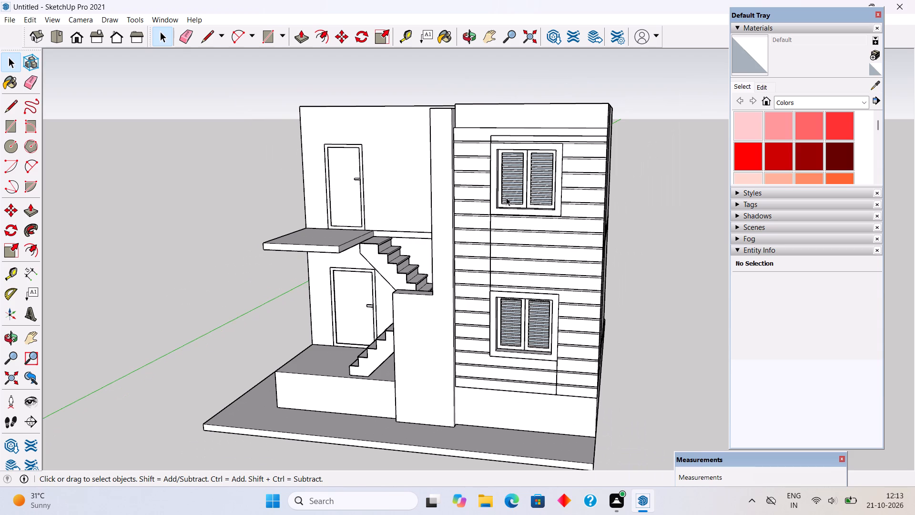
{"action": "scroll", "coordinate": [503, 305], "scroll_direction": "up", "scroll_amount": 13}
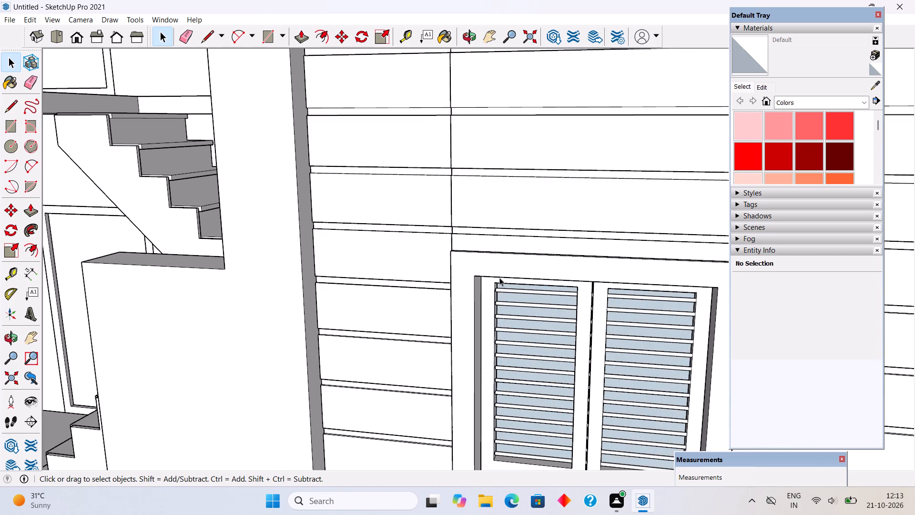
{"action": "middle_click_drag", "start_coordinate": [521, 264], "coordinate": [571, 344]}
{"action": "scroll", "coordinate": [571, 344], "scroll_direction": "down", "scroll_amount": 3}
{"action": "scroll", "coordinate": [435, 286], "scroll_direction": "down", "scroll_amount": 5}
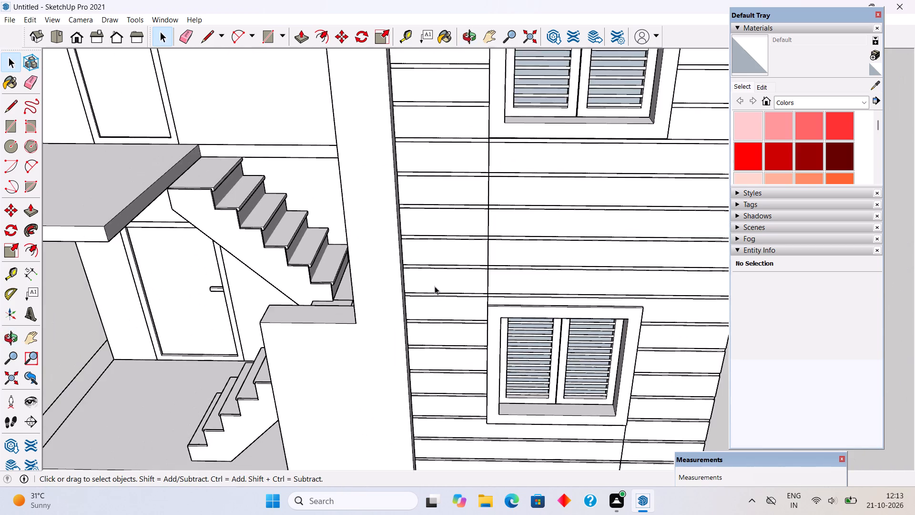
{"action": "scroll", "coordinate": [435, 285], "scroll_direction": "down", "scroll_amount": 4}
{"action": "scroll", "coordinate": [519, 298], "scroll_direction": "up", "scroll_amount": 14}
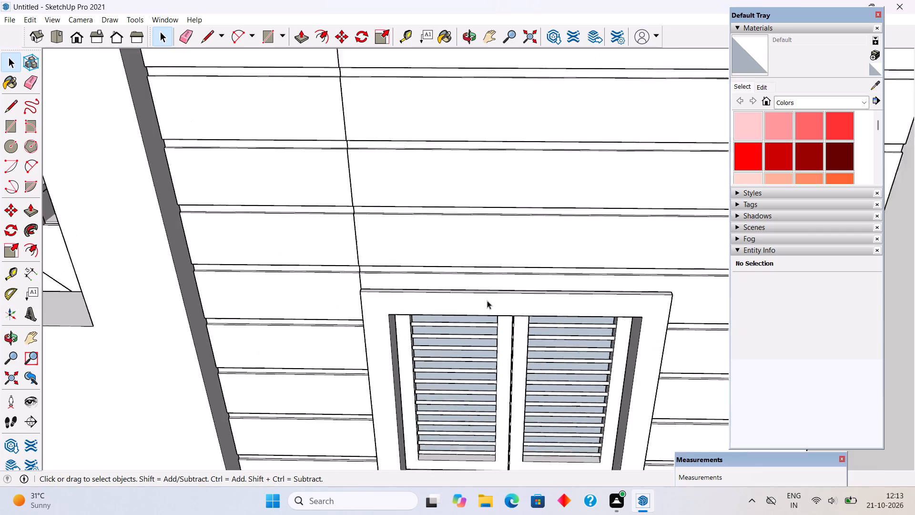
{"action": "scroll", "coordinate": [487, 300], "scroll_direction": "up", "scroll_amount": 2}
{"action": "key", "text": "t"}
{"action": "double_click", "coordinate": [497, 283]}
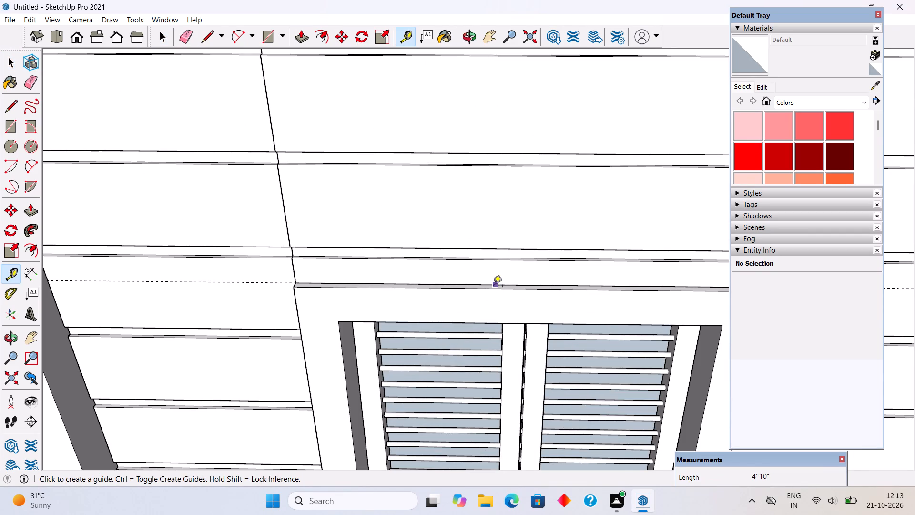
Examine the cladding around the upper window and the outer wall piece that borders it, including that piece's selected geometry.
{"action": "scroll", "coordinate": [489, 289], "scroll_direction": "down", "scroll_amount": 5}
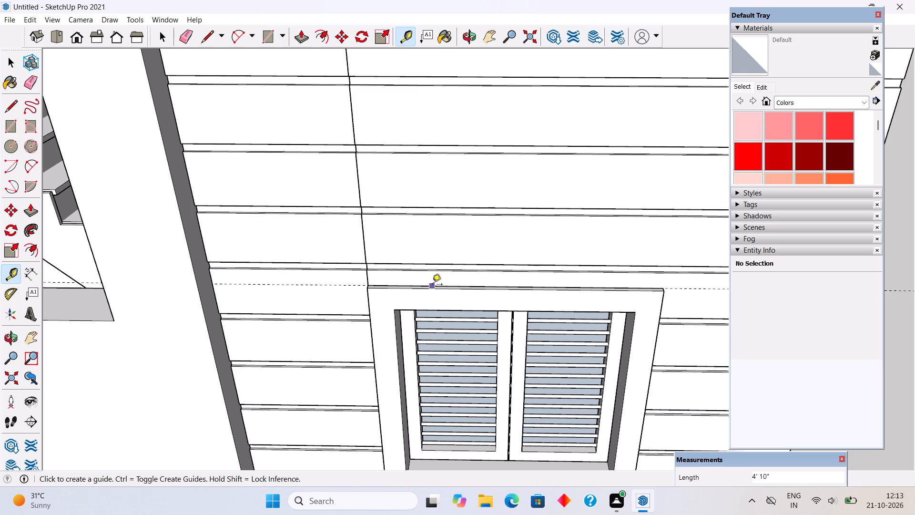
{"action": "scroll", "coordinate": [452, 218], "scroll_direction": "down", "scroll_amount": 14}
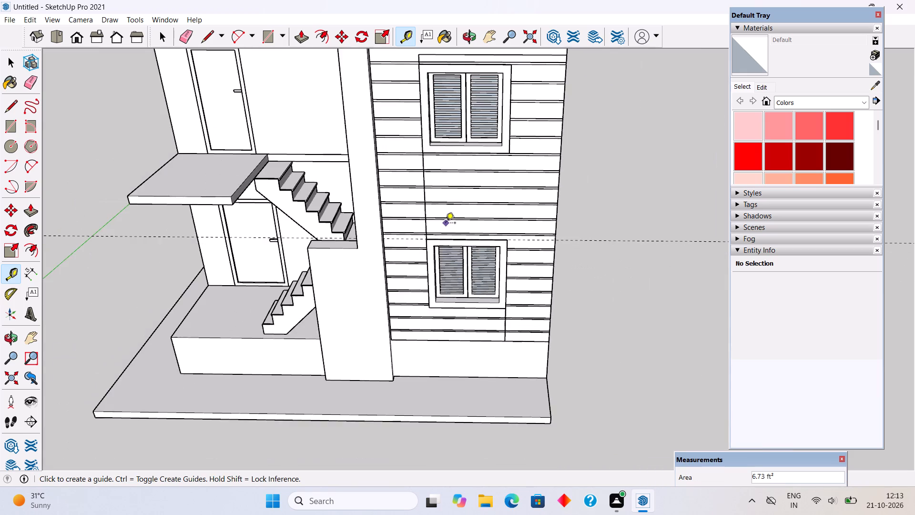
{"action": "scroll", "coordinate": [444, 225], "scroll_direction": "down", "scroll_amount": 2}
{"action": "scroll", "coordinate": [437, 81], "scroll_direction": "up", "scroll_amount": 12}
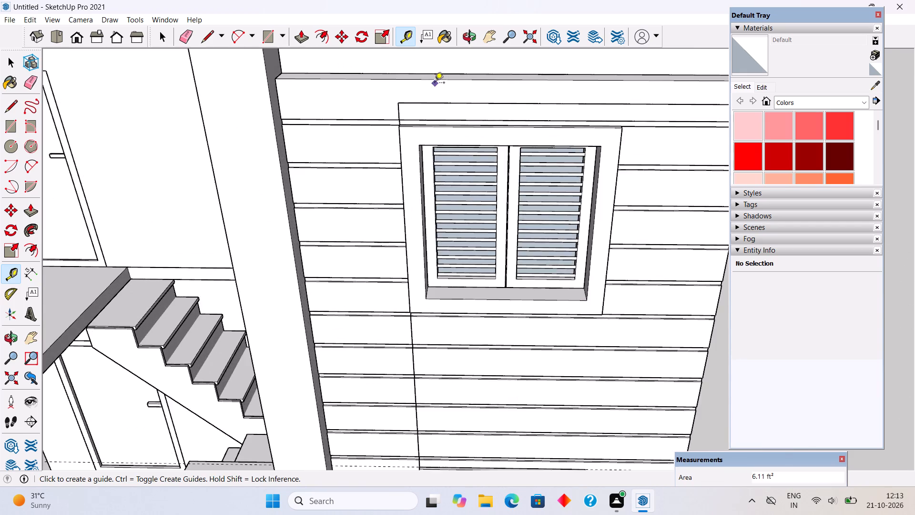
{"action": "scroll", "coordinate": [435, 83], "scroll_direction": "up", "scroll_amount": 3}
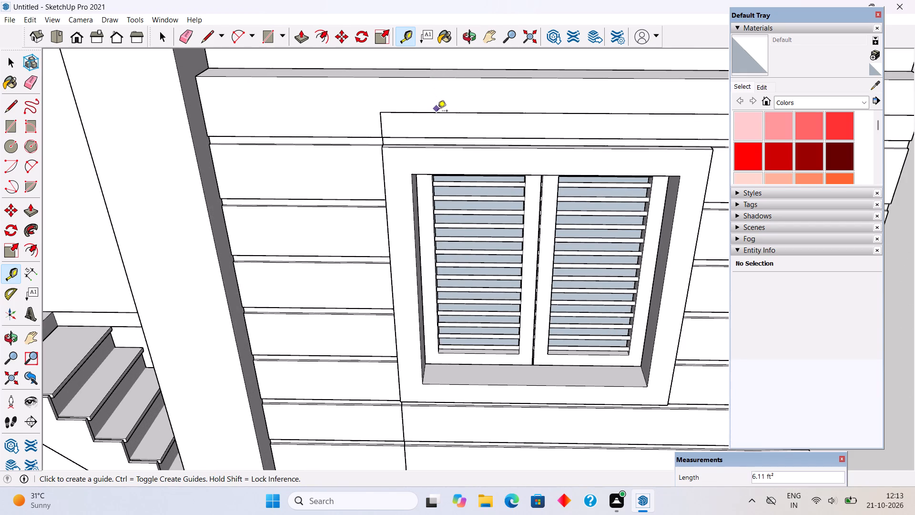
{"action": "middle_click_drag", "start_coordinate": [438, 116], "coordinate": [427, 66]}
{"action": "scroll", "coordinate": [427, 66], "scroll_direction": "down", "scroll_amount": 5}
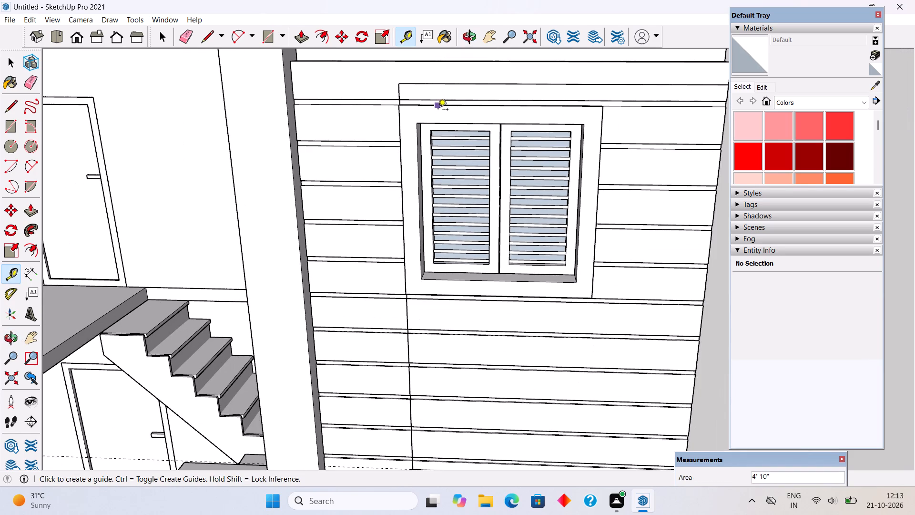
{"action": "middle_click_drag", "start_coordinate": [438, 110], "coordinate": [311, 179]}
{"action": "scroll", "coordinate": [532, 144], "scroll_direction": "up", "scroll_amount": 3}
{"action": "key", "text": "space"}
{"action": "triple_click", "coordinate": [541, 137]}
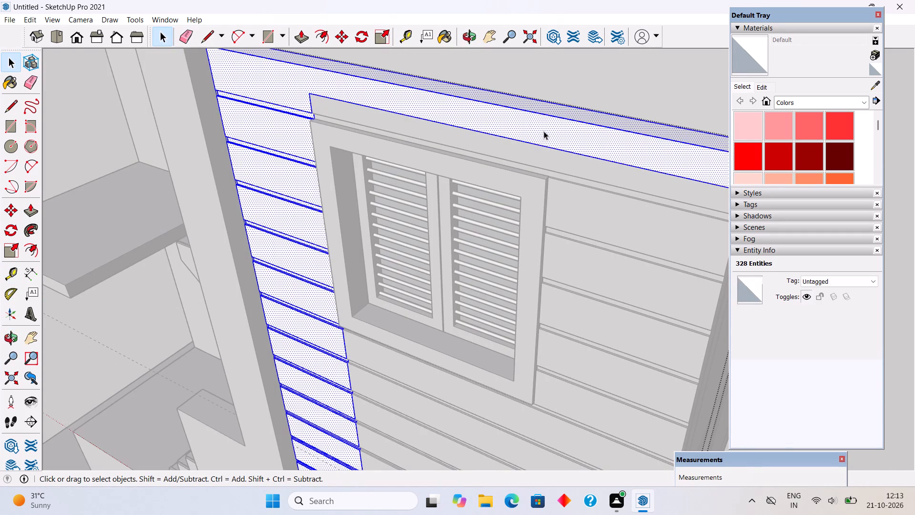
{"action": "middle_click_drag", "start_coordinate": [540, 119], "coordinate": [356, 99]}
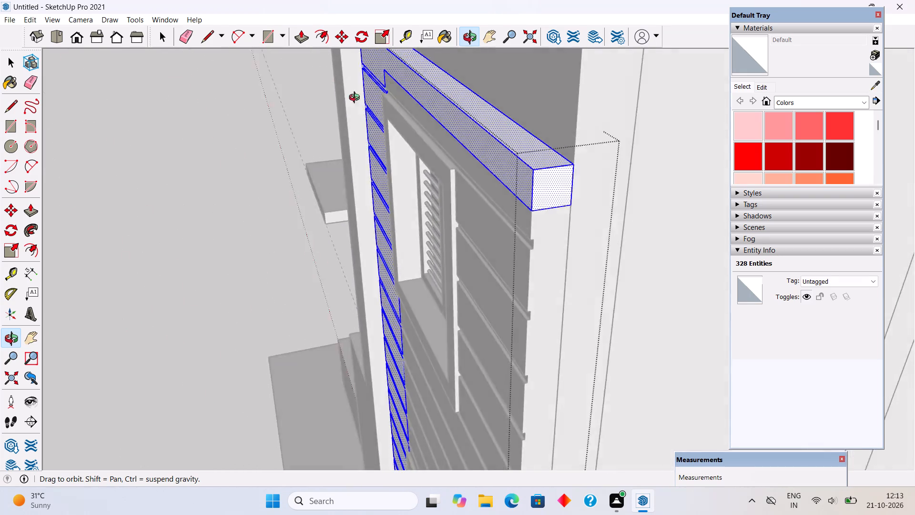
{"action": "middle_click_drag", "start_coordinate": [356, 99], "coordinate": [474, 94]}
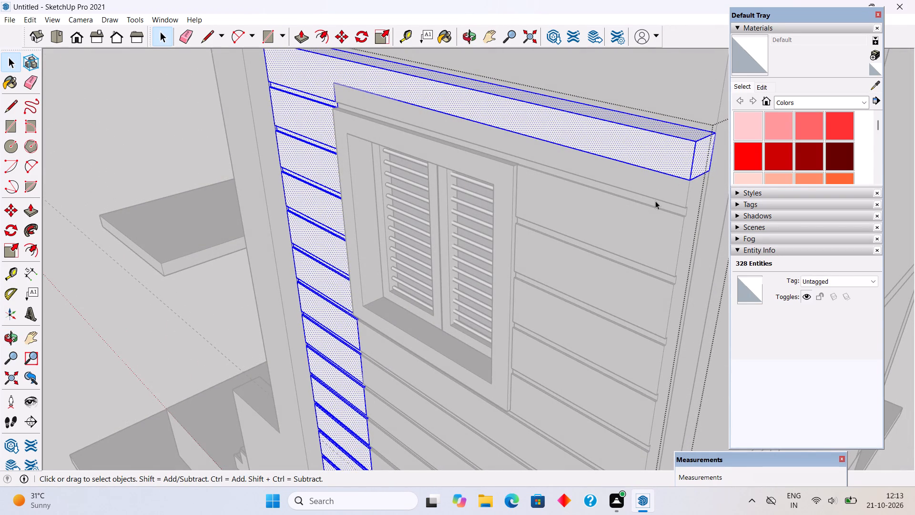
{"action": "left_click", "coordinate": [641, 72]}
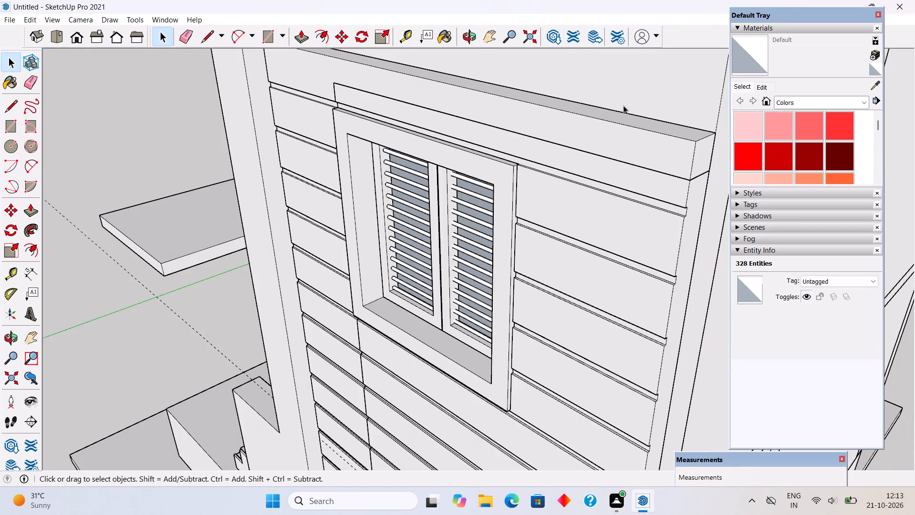
Hide the outer wall group that runs above and beside the upper window.
{"action": "left_click", "coordinate": [619, 143]}
{"action": "right_click", "coordinate": [619, 143]}
{"action": "left_click", "coordinate": [661, 172]}
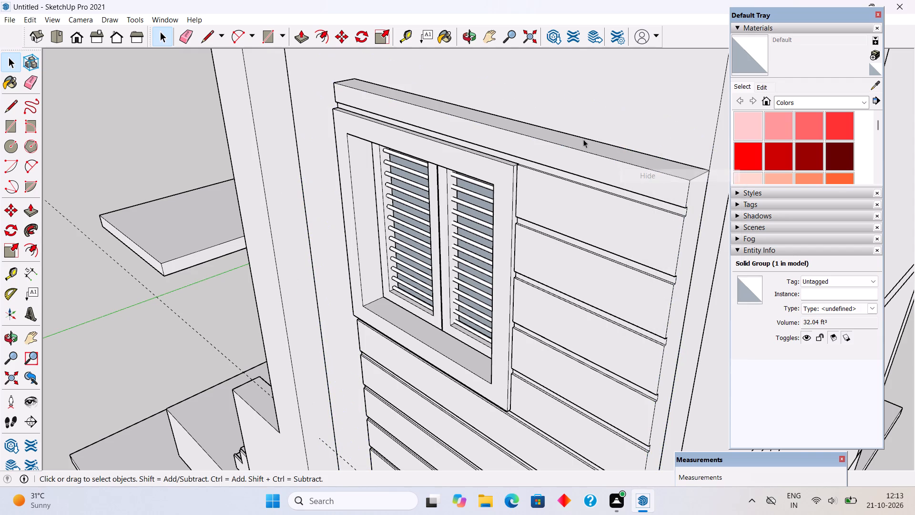
Open the grooved cladding group around the windows for editing at its top edge.
{"action": "middle_click_drag", "start_coordinate": [577, 156], "coordinate": [577, 175]}
{"action": "scroll", "coordinate": [577, 175], "scroll_direction": "up", "scroll_amount": 4}
{"action": "triple_click", "coordinate": [579, 164]}
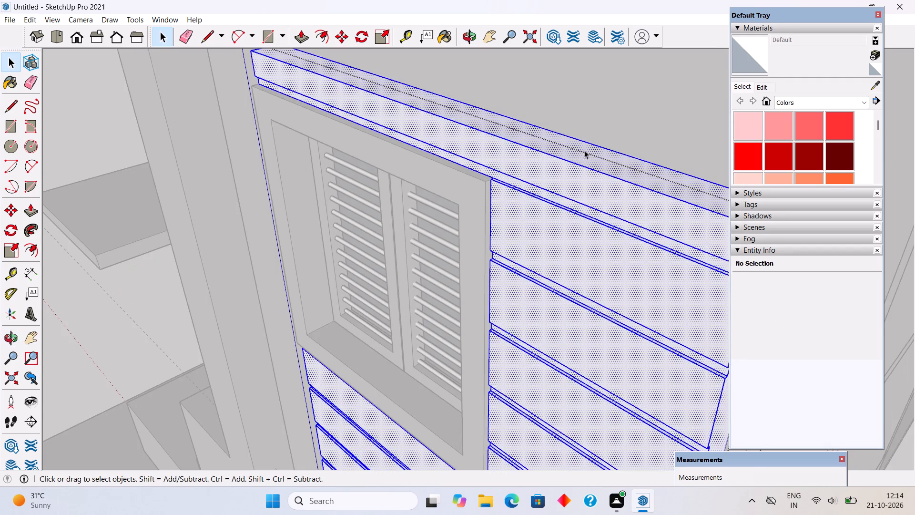
{"action": "middle_click_drag", "start_coordinate": [579, 195], "coordinate": [579, 226]}
{"action": "scroll", "coordinate": [582, 227], "scroll_direction": "up", "scroll_amount": 1}
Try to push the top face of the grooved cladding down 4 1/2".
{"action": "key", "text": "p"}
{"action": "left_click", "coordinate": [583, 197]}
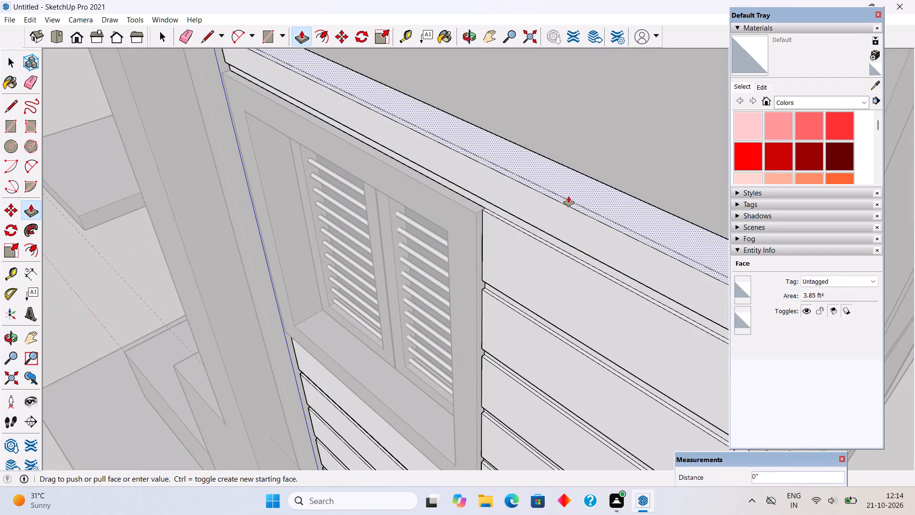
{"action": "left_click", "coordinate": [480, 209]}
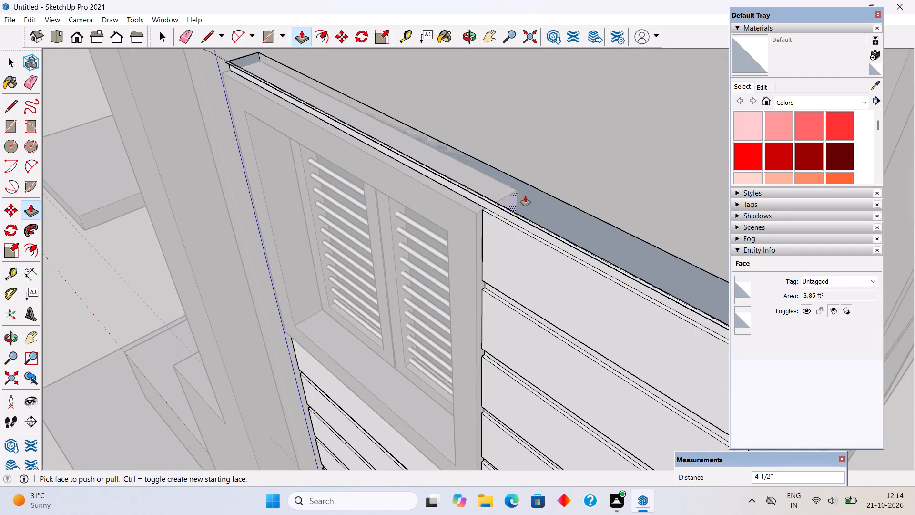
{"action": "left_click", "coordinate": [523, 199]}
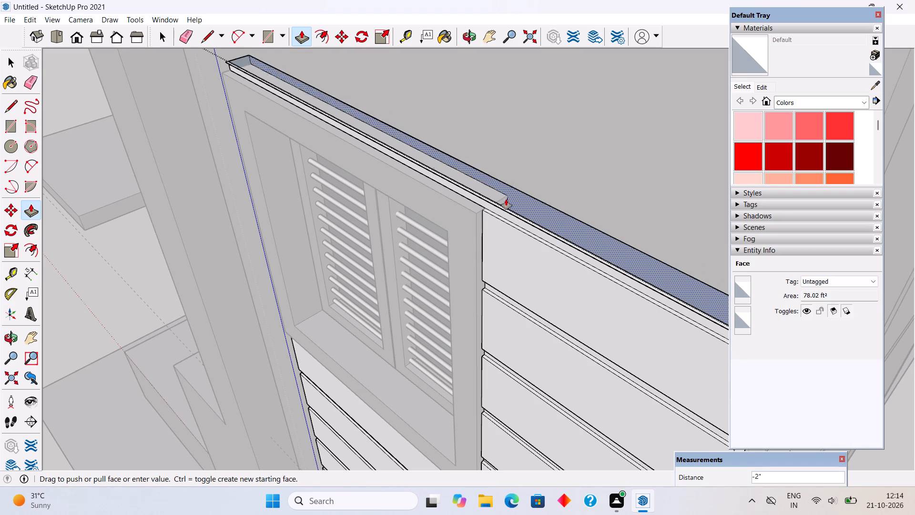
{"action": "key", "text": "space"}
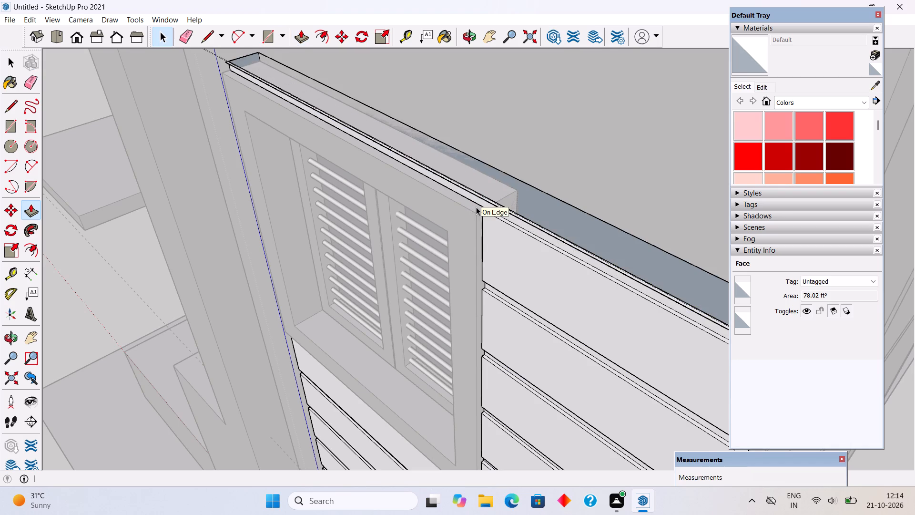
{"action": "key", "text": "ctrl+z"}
Push the top face of the grooved cladding down 4" and leave the group's editing mode.
{"action": "left_click", "coordinate": [528, 165]}
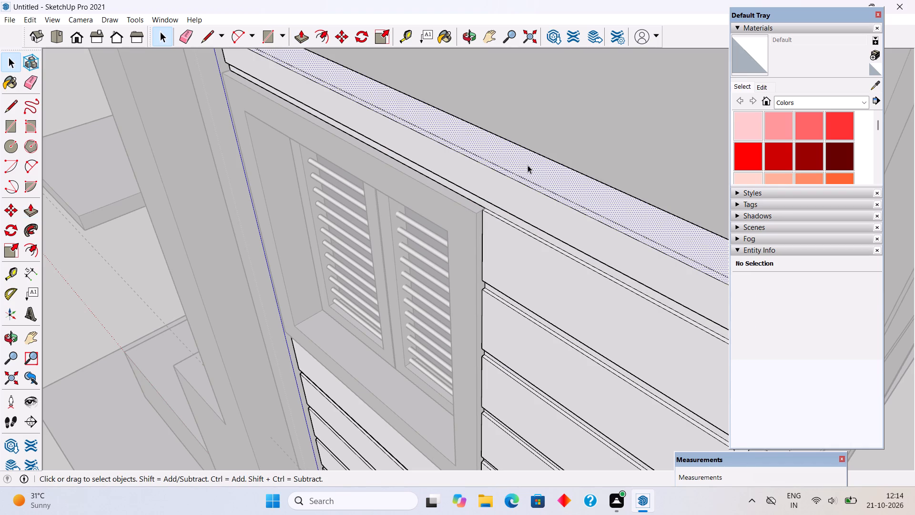
{"action": "key", "text": "p"}
{"action": "left_click", "coordinate": [528, 165]}
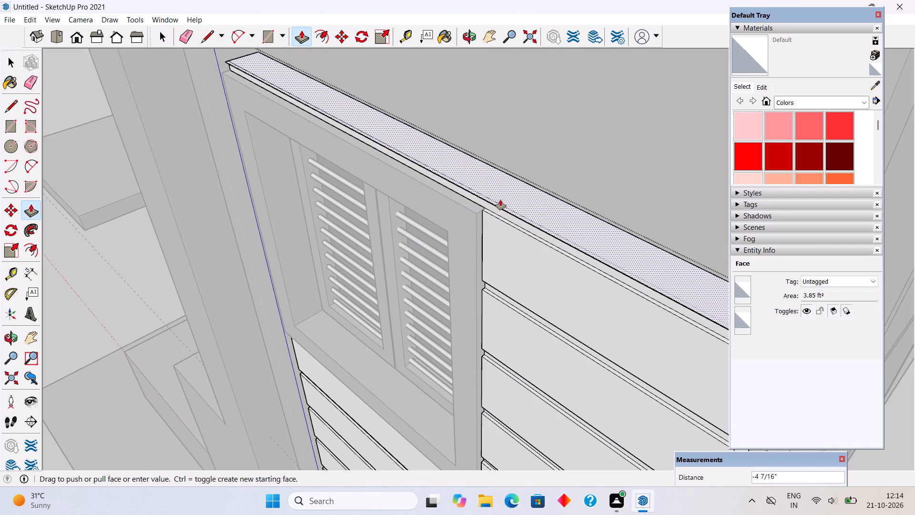
{"action": "scroll", "coordinate": [508, 203], "scroll_direction": "up", "scroll_amount": 5}
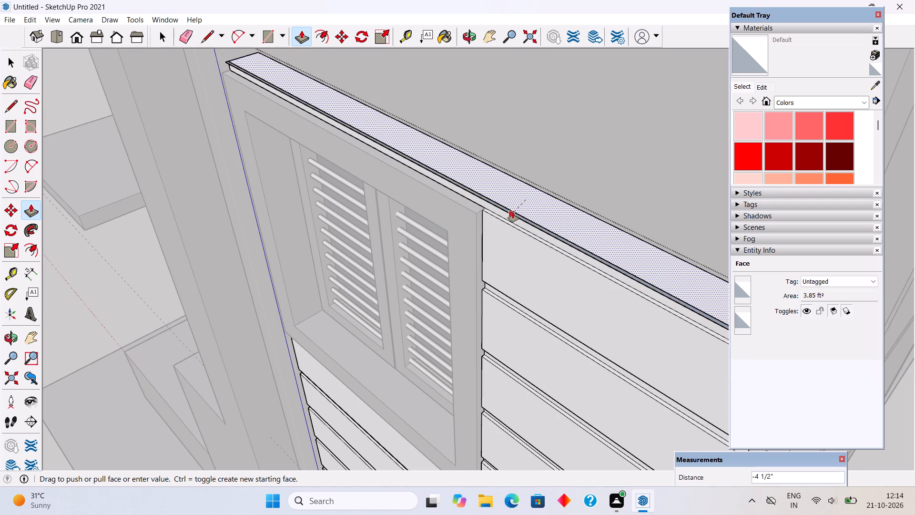
{"action": "type", "text": "4\""}
{"action": "key", "text": "Return"}
{"action": "key", "text": "space"}
{"action": "scroll", "coordinate": [518, 233], "scroll_direction": "down", "scroll_amount": 6}
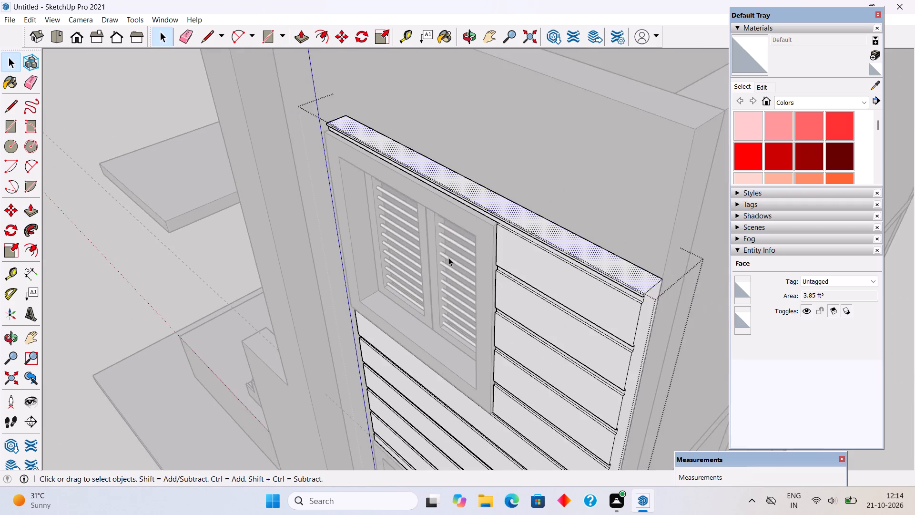
{"action": "scroll", "coordinate": [448, 257], "scroll_direction": "down", "scroll_amount": 6}
{"action": "middle_click_drag", "start_coordinate": [464, 304], "coordinate": [604, 189]}
{"action": "scroll", "coordinate": [604, 189], "scroll_direction": "down", "scroll_amount": 1}
{"action": "left_click", "coordinate": [671, 144]}
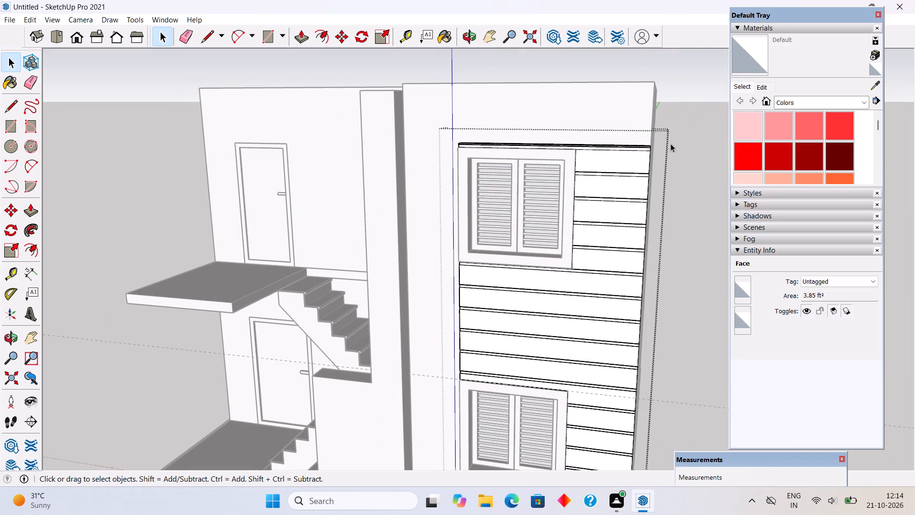
{"action": "left_click", "coordinate": [689, 85]}
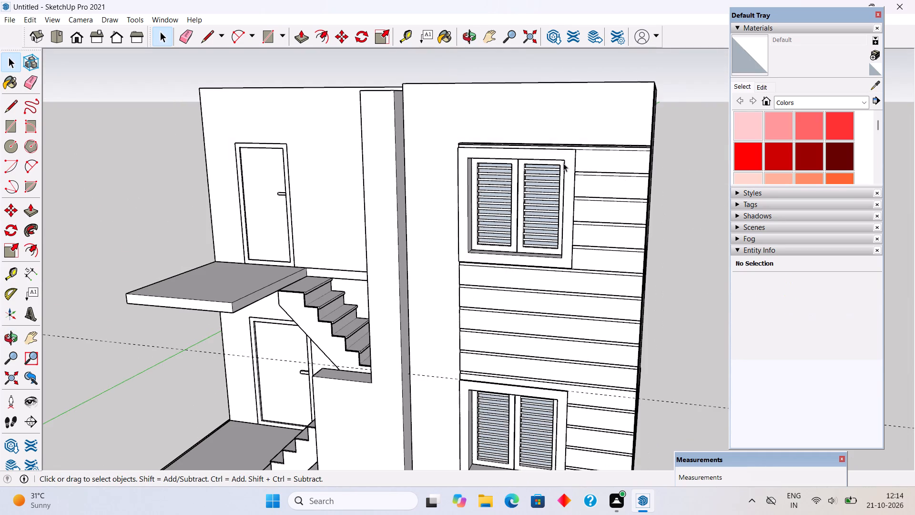
Reopen the grooved cladding and push the end face of the strip above the upper window back 4' 10", to the frame's far edge.
{"action": "middle_click_drag", "start_coordinate": [563, 163], "coordinate": [689, 178]}
{"action": "scroll", "coordinate": [520, 155], "scroll_direction": "up", "scroll_amount": 2}
{"action": "middle_click_drag", "start_coordinate": [367, 148], "coordinate": [497, 185]}
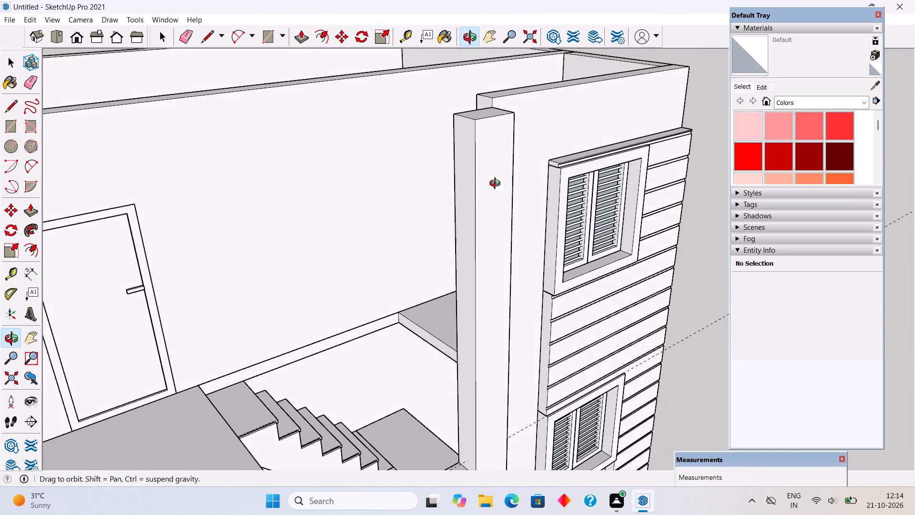
{"action": "middle_click_drag", "start_coordinate": [497, 185], "coordinate": [498, 185]}
{"action": "scroll", "coordinate": [534, 168], "scroll_direction": "up", "scroll_amount": 10}
{"action": "left_click", "coordinate": [565, 158]}
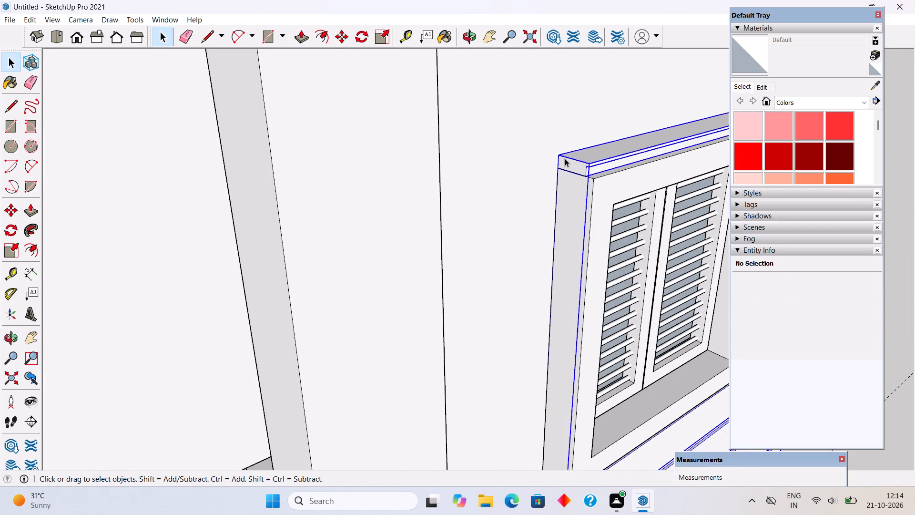
{"action": "triple_click", "coordinate": [570, 169]}
{"action": "left_click", "coordinate": [571, 169]}
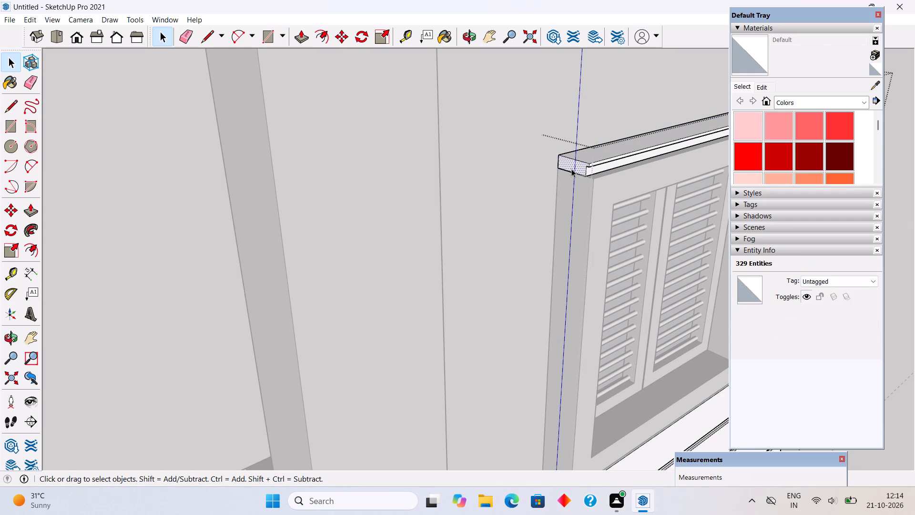
{"action": "key", "text": "p"}
{"action": "left_click", "coordinate": [571, 169]}
{"action": "scroll", "coordinate": [618, 157], "scroll_direction": "down", "scroll_amount": 6}
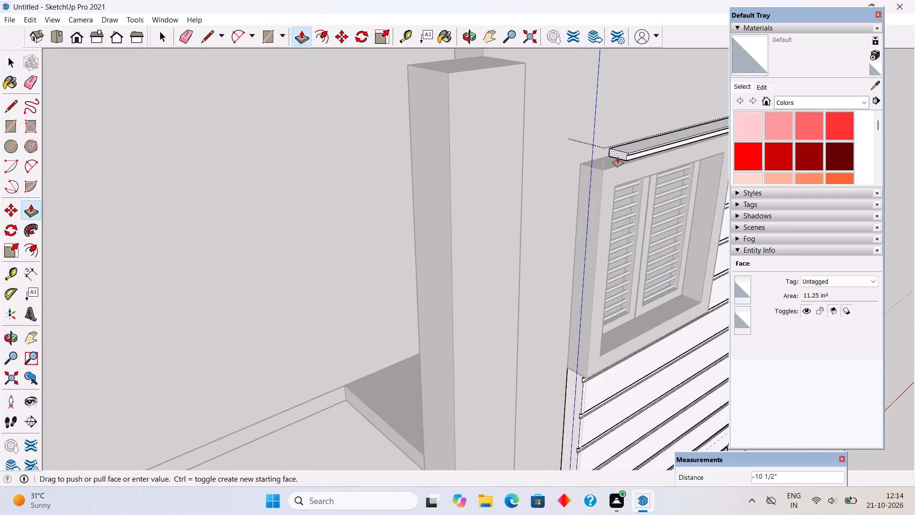
{"action": "scroll", "coordinate": [618, 157], "scroll_direction": "down", "scroll_amount": 5}
{"action": "middle_click_drag", "start_coordinate": [612, 161], "coordinate": [457, 152]}
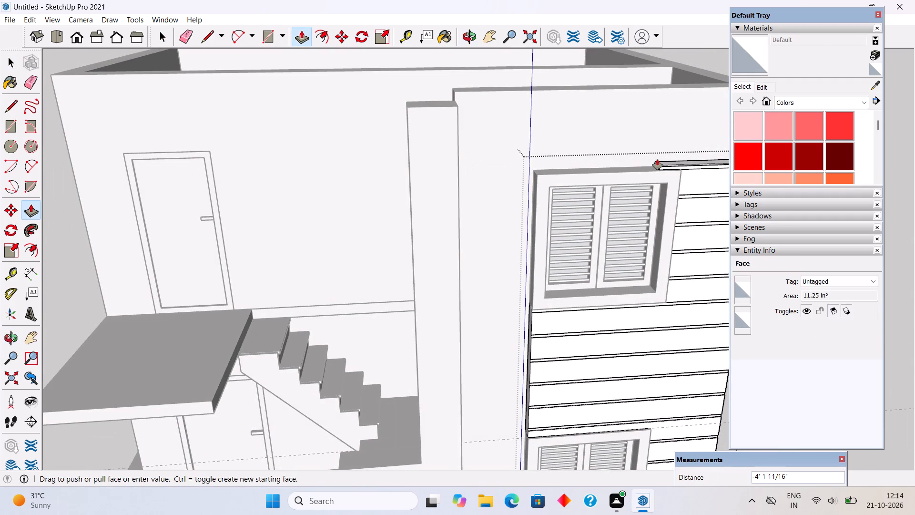
{"action": "left_click", "coordinate": [680, 186]}
Push the end face of the remaining top strip beside the upper window back about 2' 10 5/16" to the wall's outer corner and close the group.
{"action": "middle_click_drag", "start_coordinate": [634, 196], "coordinate": [457, 198]}
{"action": "scroll", "coordinate": [548, 191], "scroll_direction": "up", "scroll_amount": 6}
{"action": "scroll", "coordinate": [347, 167], "scroll_direction": "down", "scroll_amount": 1}
{"action": "scroll", "coordinate": [280, 155], "scroll_direction": "down", "scroll_amount": 6}
{"action": "middle_click_drag", "start_coordinate": [295, 217], "coordinate": [326, 227]}
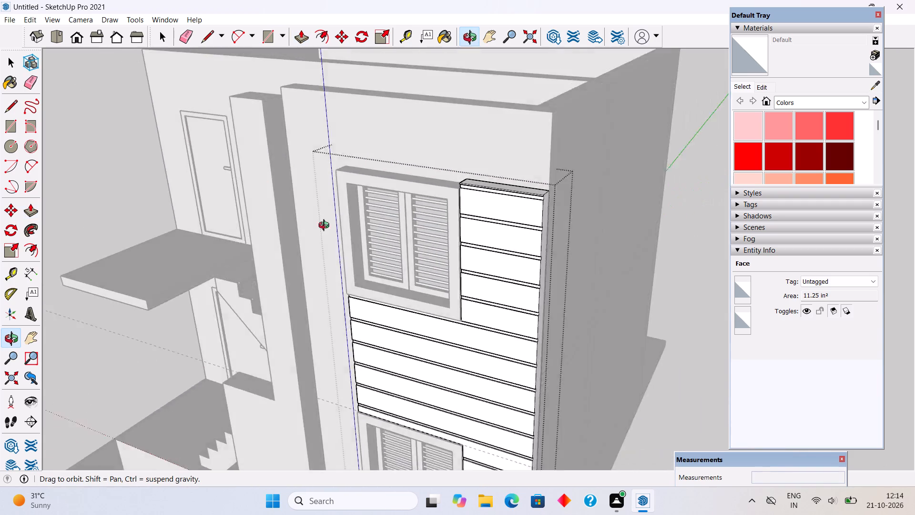
{"action": "middle_click_drag", "start_coordinate": [326, 227], "coordinate": [597, 208]}
{"action": "scroll", "coordinate": [636, 185], "scroll_direction": "up", "scroll_amount": 5}
{"action": "scroll", "coordinate": [707, 166], "scroll_direction": "up", "scroll_amount": 5}
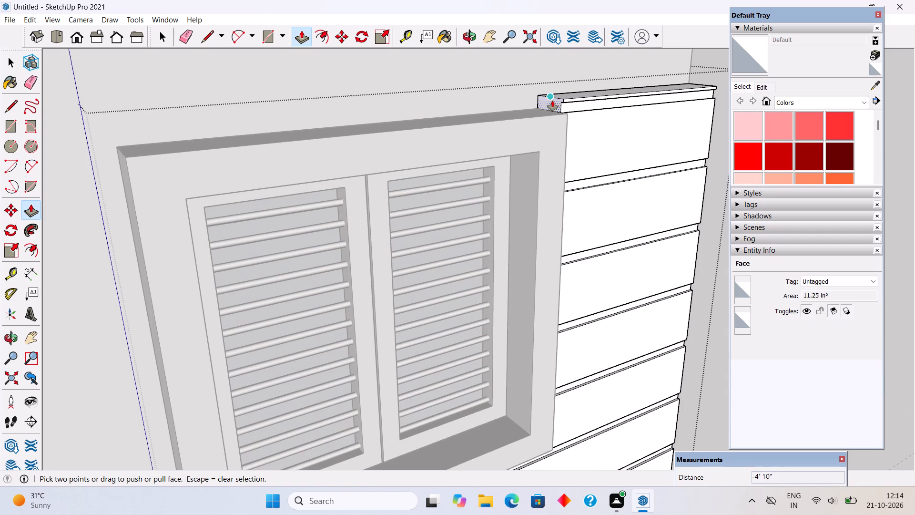
{"action": "scroll", "coordinate": [555, 92], "scroll_direction": "up", "scroll_amount": 5}
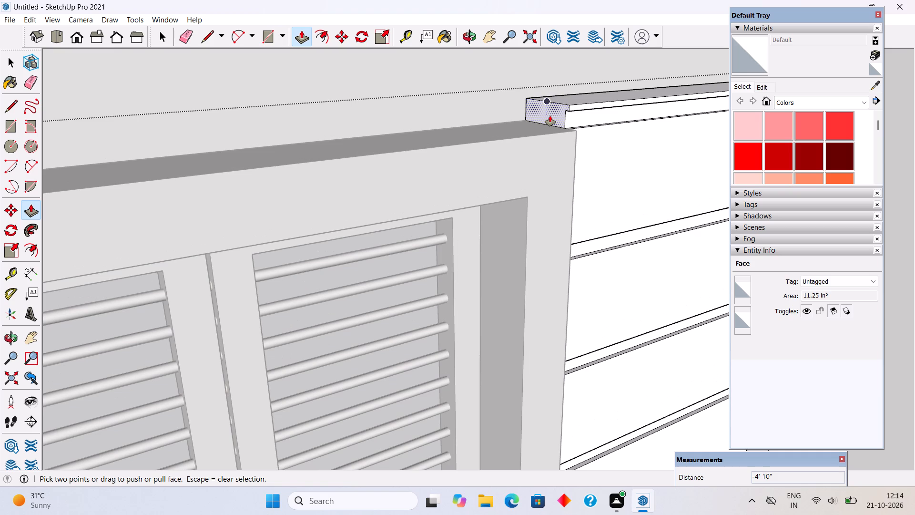
{"action": "left_click", "coordinate": [550, 116]}
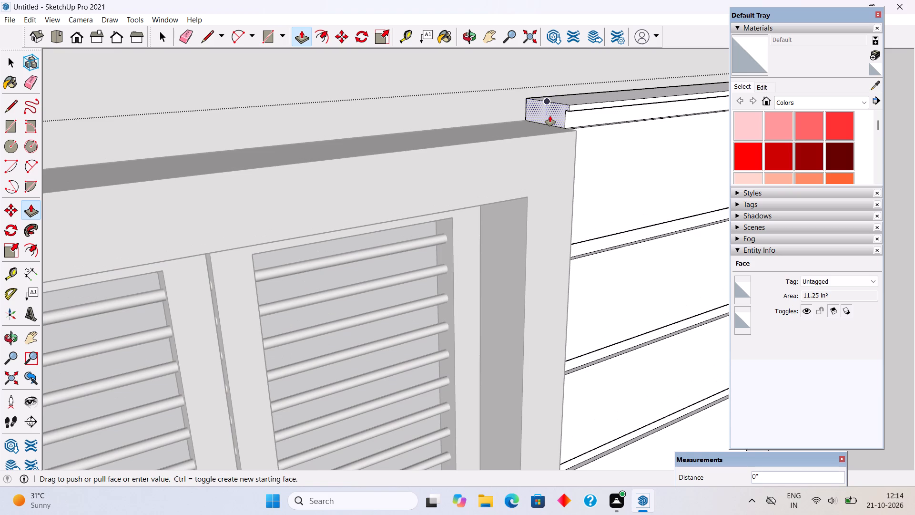
{"action": "scroll", "coordinate": [623, 115], "scroll_direction": "down", "scroll_amount": 12}
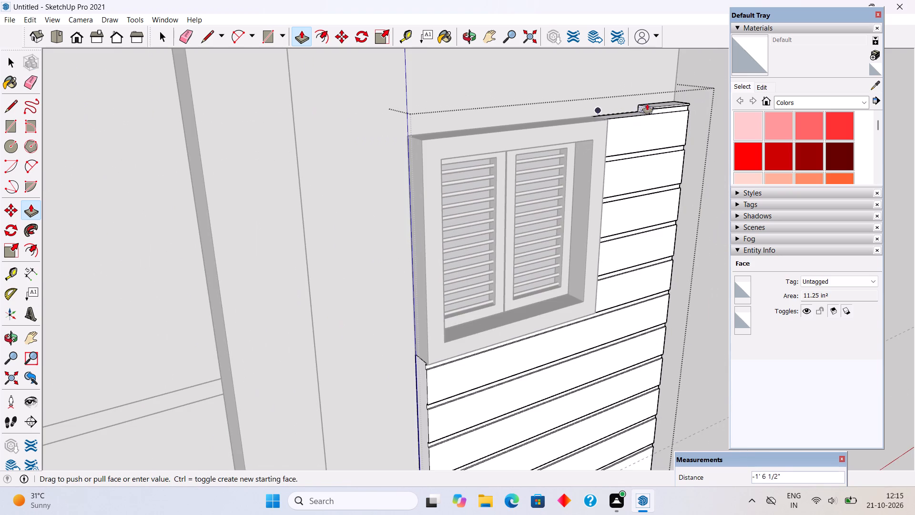
{"action": "left_click", "coordinate": [692, 110]}
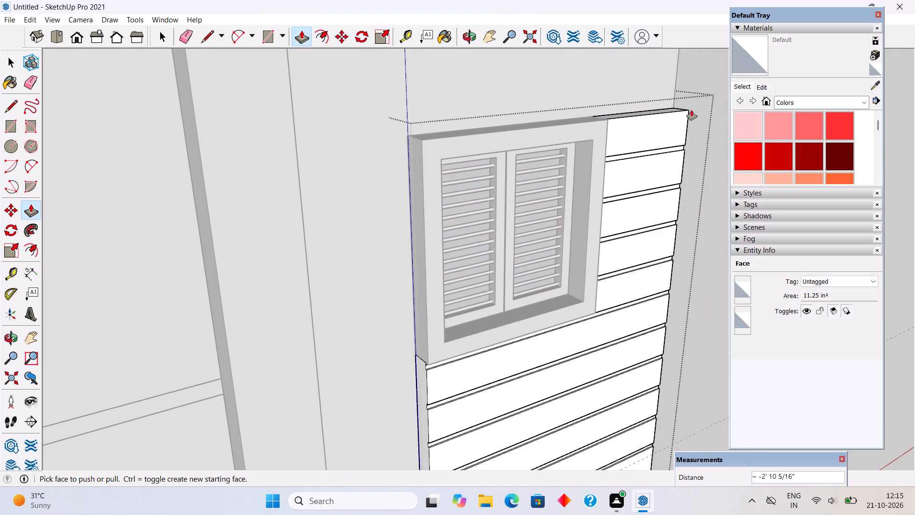
{"action": "key", "text": "space"}
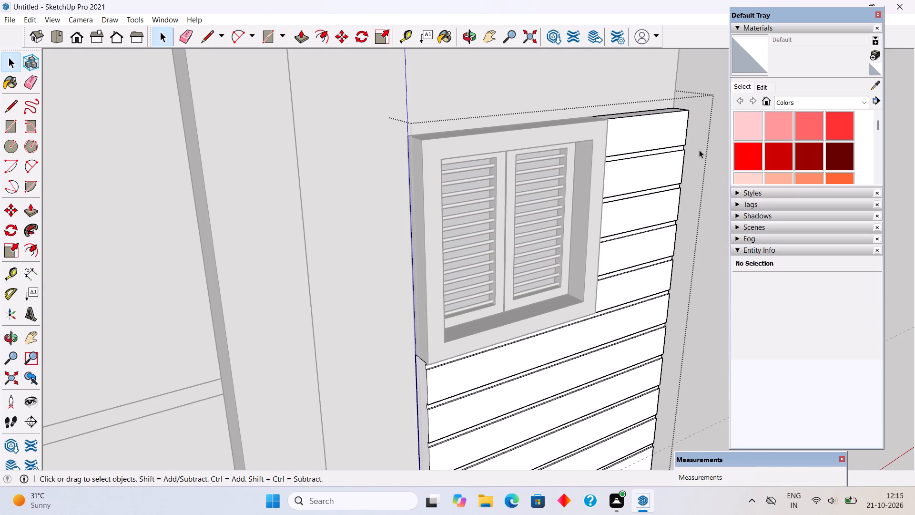
{"action": "left_click", "coordinate": [725, 199]}
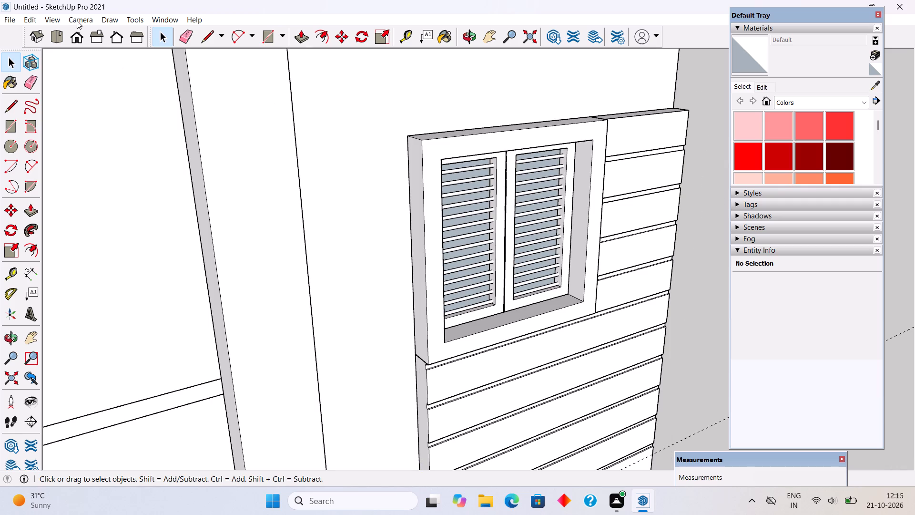
Unhide all hidden geometry.
{"action": "left_click", "coordinate": [27, 19]}
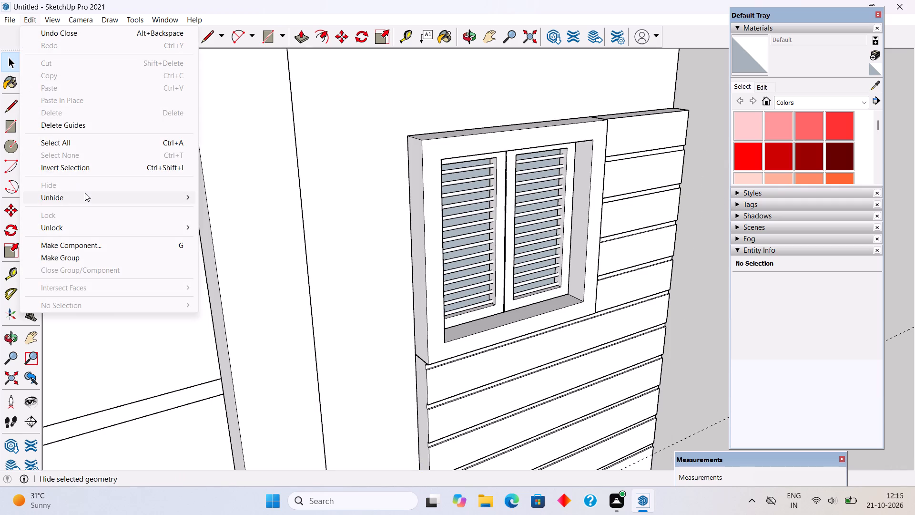
{"action": "left_click", "coordinate": [95, 196]}
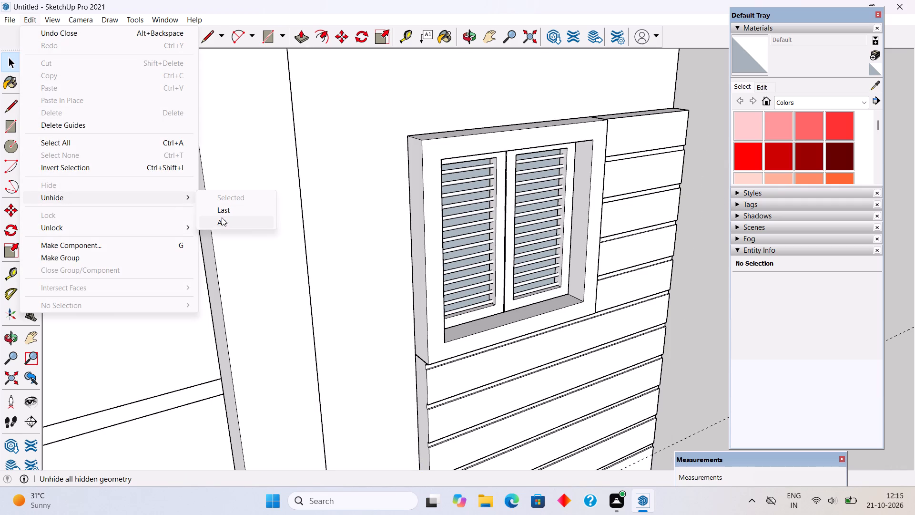
{"action": "left_click", "coordinate": [222, 217]}
Open the restored cladding group with the band over the upper window and push the recessed underside of that band down 4 1/2".
{"action": "middle_click_drag", "start_coordinate": [285, 187], "coordinate": [36, 118]}
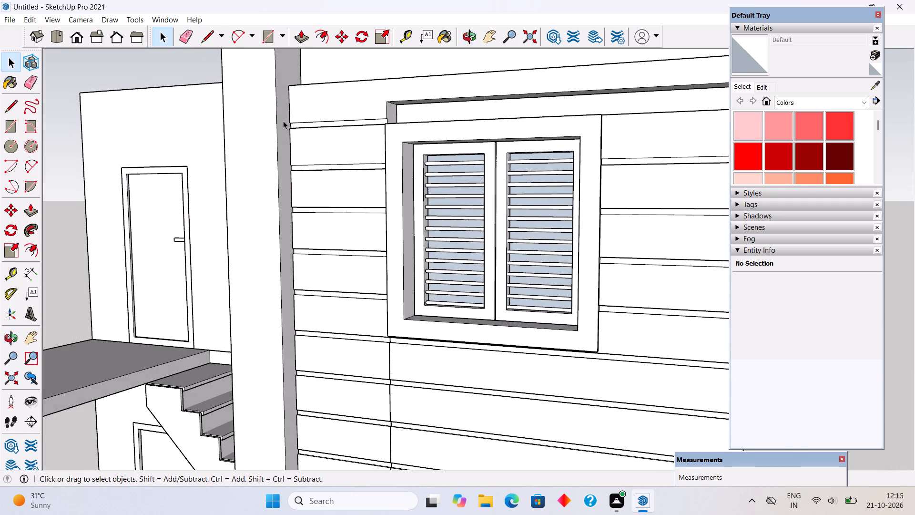
{"action": "scroll", "coordinate": [283, 121], "scroll_direction": "up", "scroll_amount": 6}
{"action": "scroll", "coordinate": [287, 126], "scroll_direction": "down", "scroll_amount": 5}
{"action": "triple_click", "coordinate": [377, 102]}
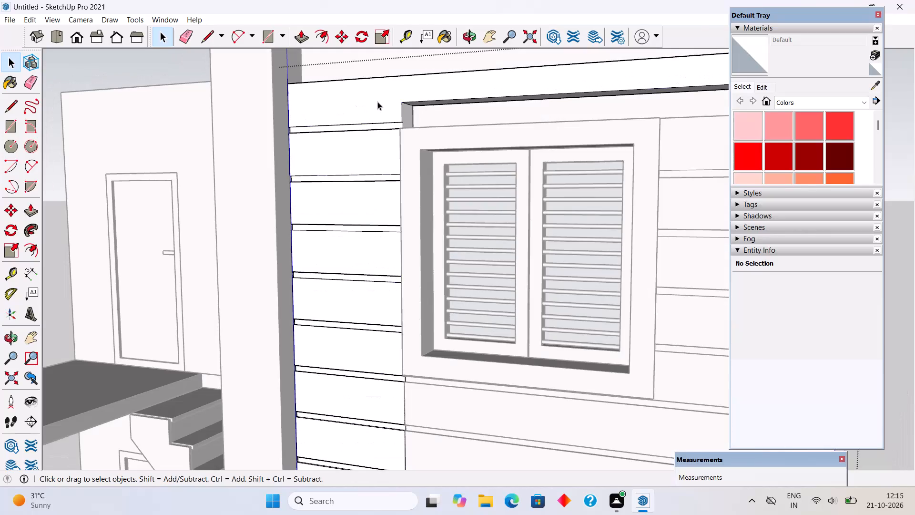
{"action": "middle_click_drag", "start_coordinate": [397, 137], "coordinate": [164, 172]}
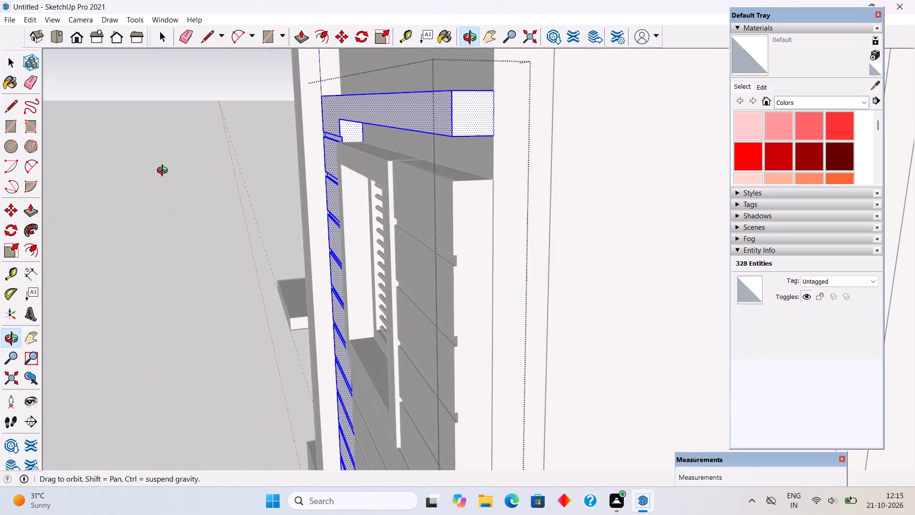
{"action": "middle_click_drag", "start_coordinate": [164, 172], "coordinate": [170, 134]}
{"action": "scroll", "coordinate": [389, 112], "scroll_direction": "down", "scroll_amount": 4}
{"action": "scroll", "coordinate": [425, 81], "scroll_direction": "up", "scroll_amount": 2}
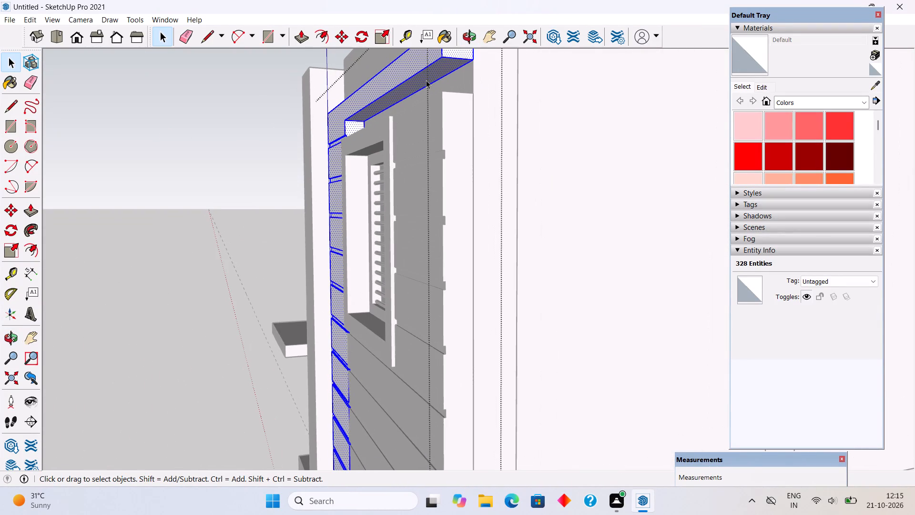
{"action": "key", "text": "p"}
{"action": "left_click", "coordinate": [422, 76]}
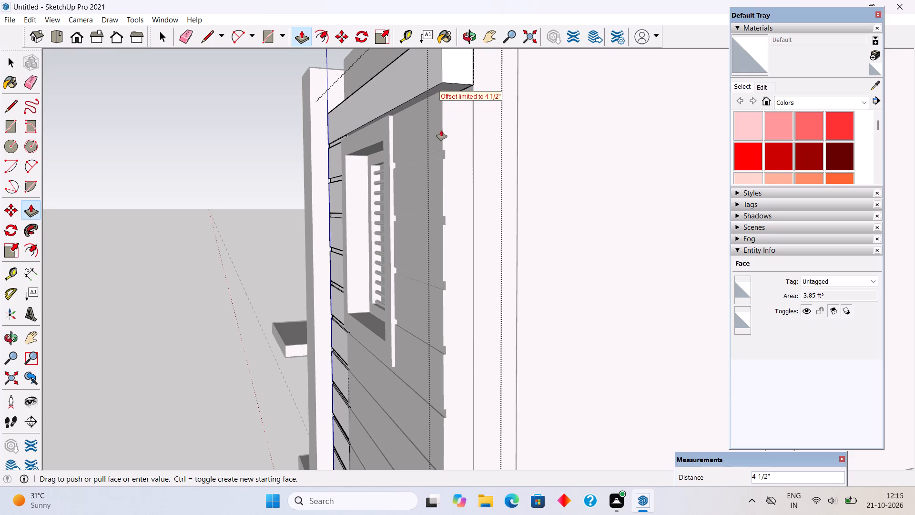
{"action": "middle_click_drag", "start_coordinate": [437, 141], "coordinate": [424, 207]}
{"action": "left_click", "coordinate": [428, 177]}
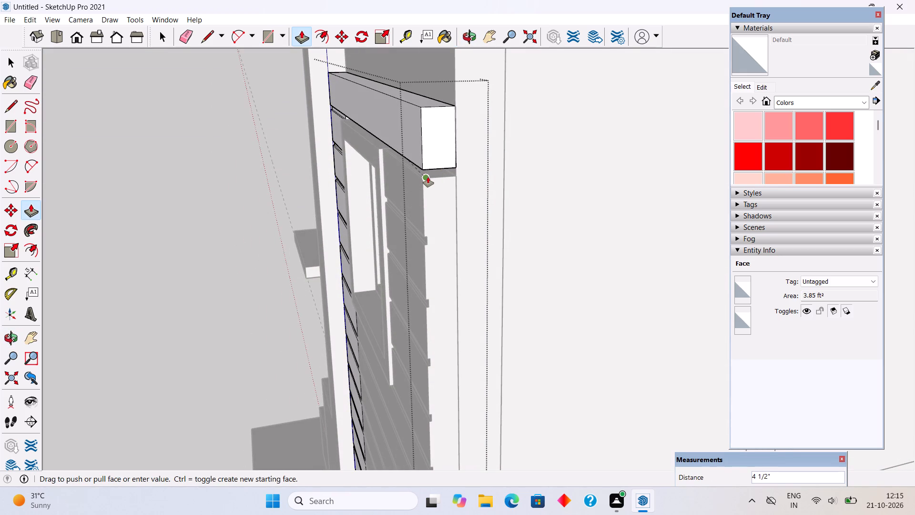
Push the underside of the band above the upper window down a further 1 1/2".
{"action": "middle_click_drag", "start_coordinate": [422, 150], "coordinate": [424, 93]}
{"action": "scroll", "coordinate": [413, 107], "scroll_direction": "up", "scroll_amount": 4}
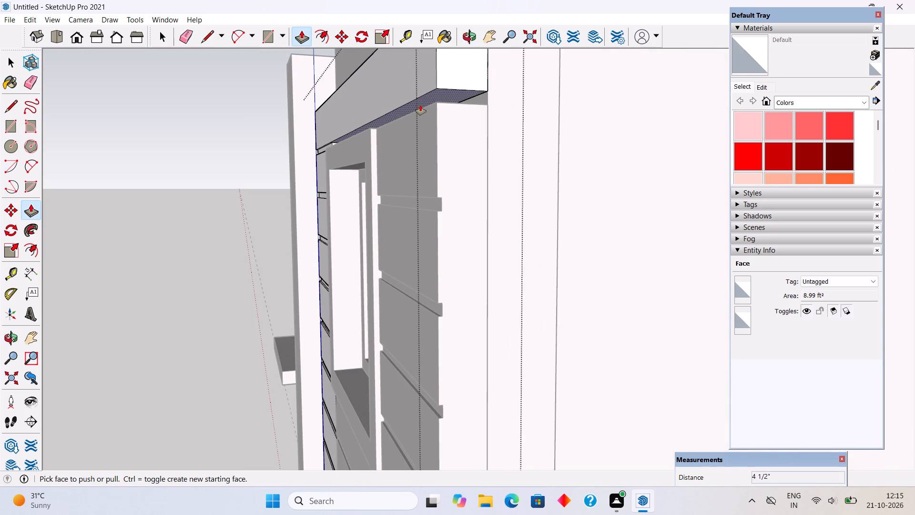
{"action": "left_click", "coordinate": [420, 105]}
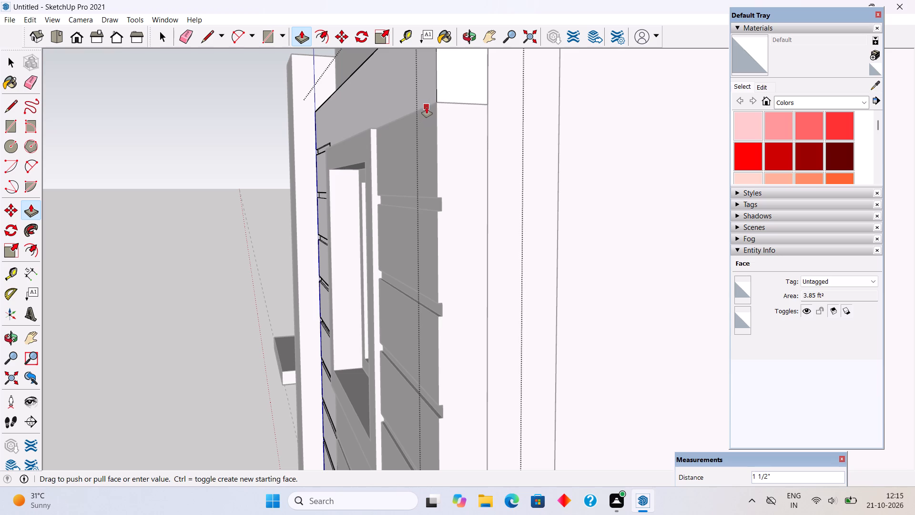
{"action": "left_click", "coordinate": [427, 107]}
Push the top face of the band above the upper window down 6" and leave the group's editing mode.
{"action": "middle_click_drag", "start_coordinate": [437, 131], "coordinate": [569, 209]}
{"action": "scroll", "coordinate": [569, 209], "scroll_direction": "down", "scroll_amount": 4}
{"action": "scroll", "coordinate": [529, 183], "scroll_direction": "down", "scroll_amount": 3}
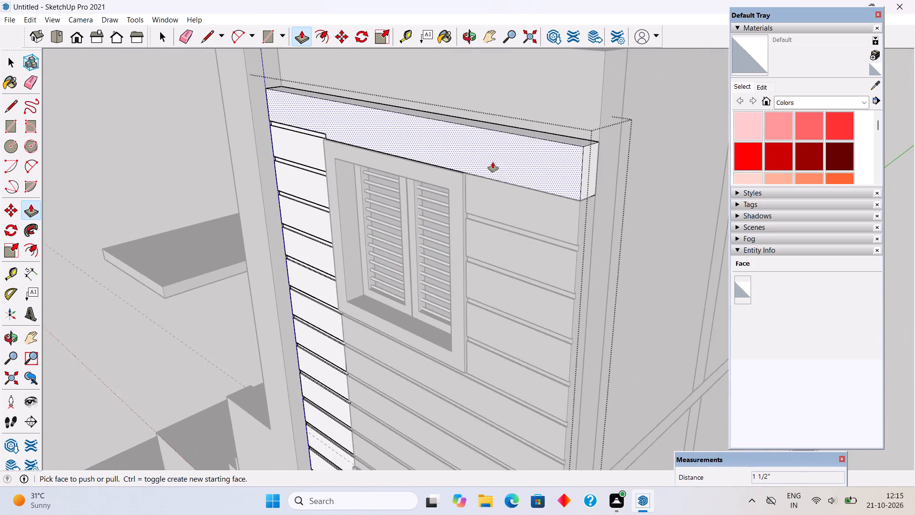
{"action": "middle_click_drag", "start_coordinate": [491, 162], "coordinate": [550, 178]}
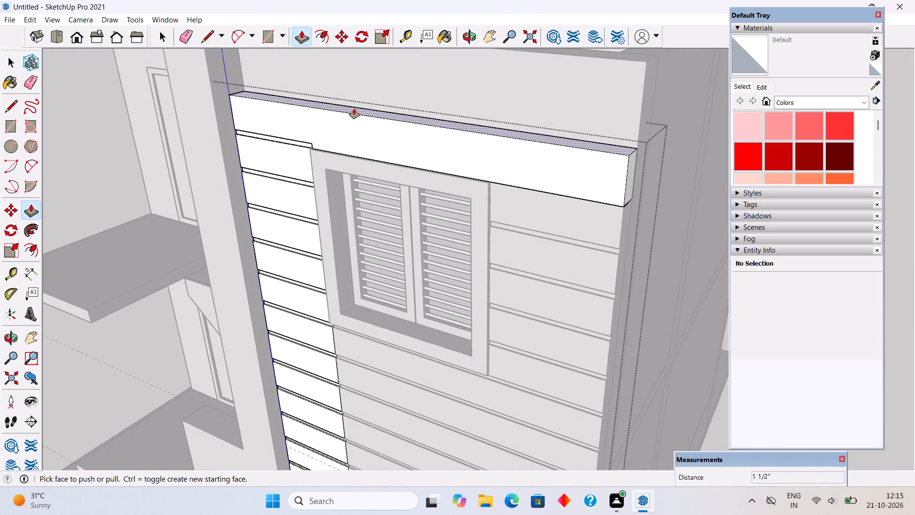
{"action": "left_click", "coordinate": [354, 109]}
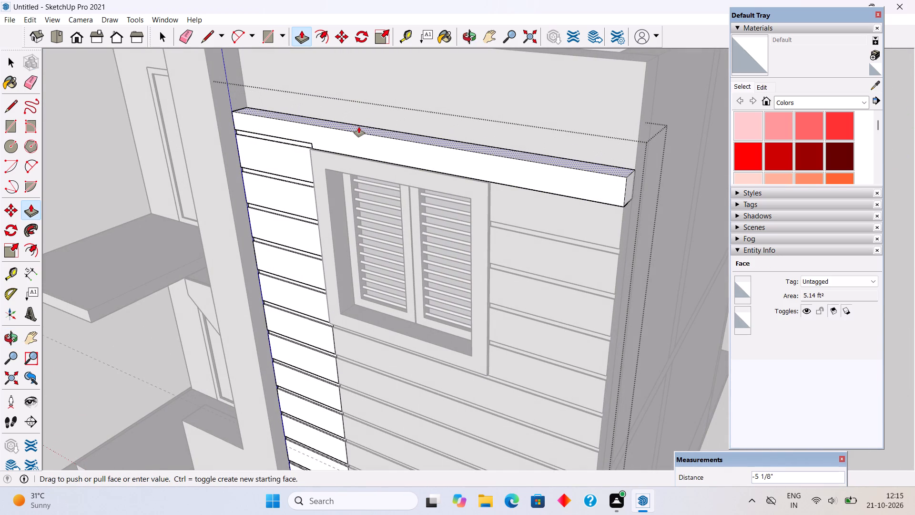
{"action": "type", "text": "6\""}
{"action": "key", "text": "Return"}
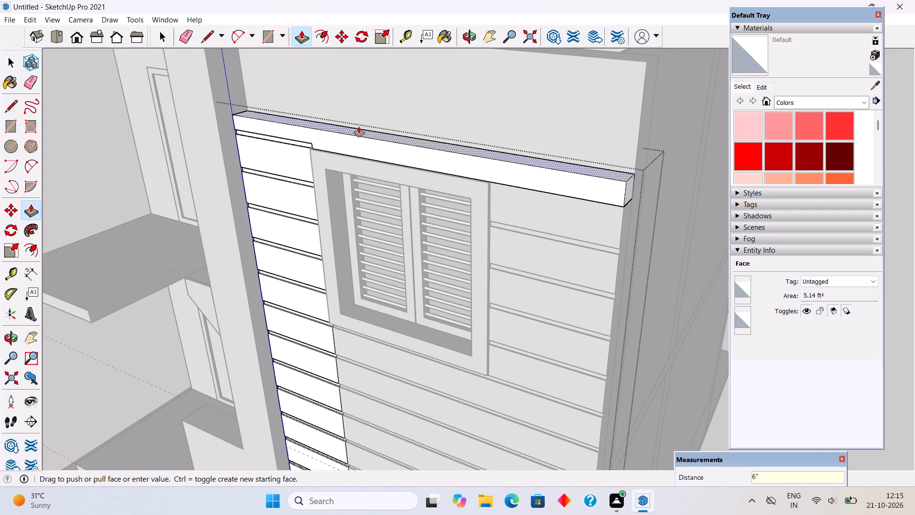
{"action": "key", "text": "space"}
{"action": "scroll", "coordinate": [359, 127], "scroll_direction": "down", "scroll_amount": 15}
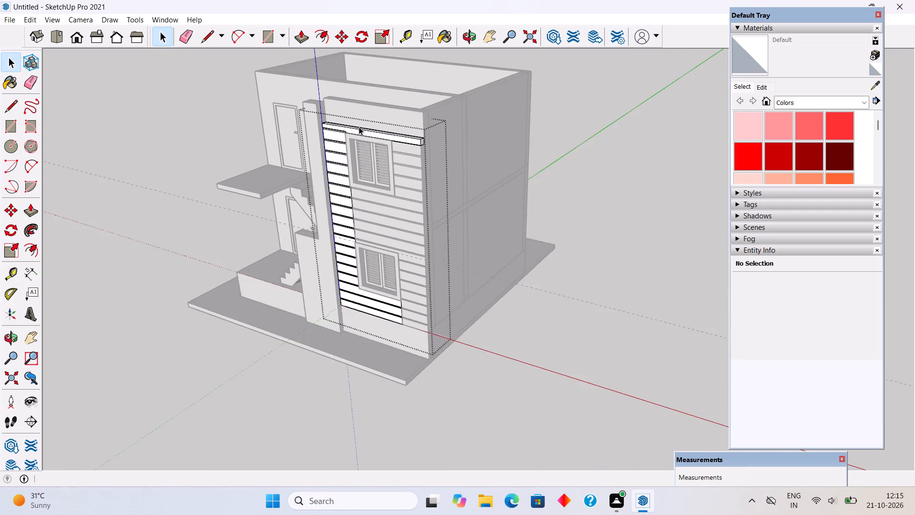
{"action": "scroll", "coordinate": [359, 127], "scroll_direction": "down", "scroll_amount": 4}
{"action": "left_click", "coordinate": [484, 160]}
Examine the front cladding, the band above the upper window and the side wall from several angles.
{"action": "scroll", "coordinate": [429, 184], "scroll_direction": "down", "scroll_amount": 1}
{"action": "middle_click_drag", "start_coordinate": [447, 178], "coordinate": [541, 123]}
{"action": "middle_click_drag", "start_coordinate": [475, 137], "coordinate": [522, 134]}
{"action": "middle_click_drag", "start_coordinate": [386, 167], "coordinate": [483, 167]}
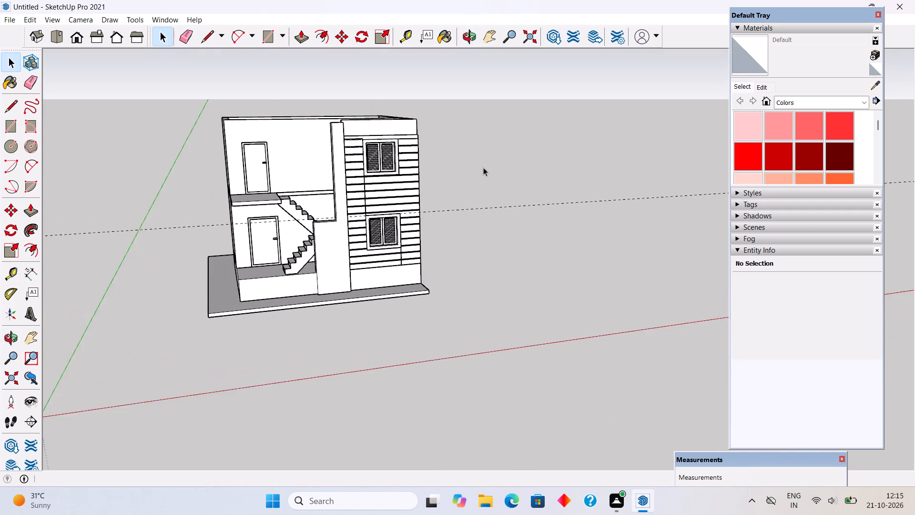
{"action": "scroll", "coordinate": [483, 167], "scroll_direction": "up", "scroll_amount": 3}
{"action": "scroll", "coordinate": [416, 175], "scroll_direction": "up", "scroll_amount": 7}
{"action": "middle_click_drag", "start_coordinate": [311, 156], "coordinate": [287, 185]}
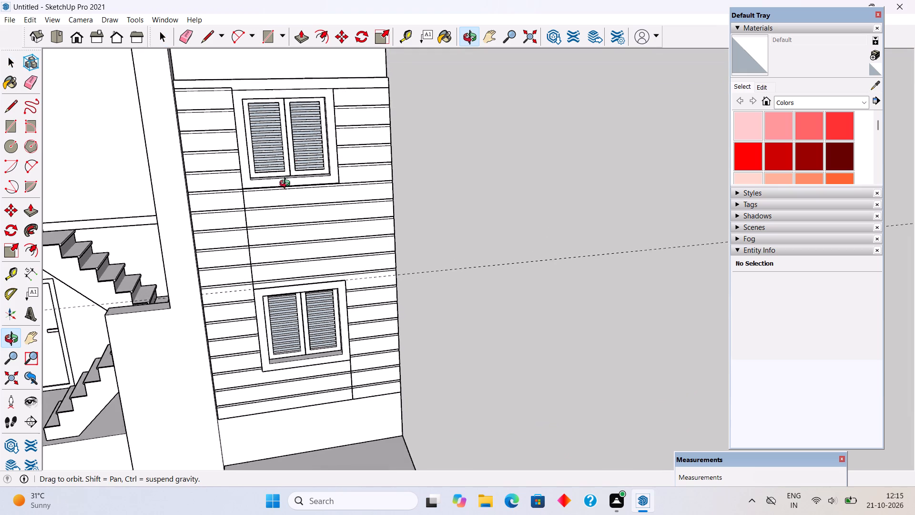
{"action": "middle_click_drag", "start_coordinate": [287, 185], "coordinate": [279, 191]}
{"action": "scroll", "coordinate": [158, 104], "scroll_direction": "up", "scroll_amount": 7}
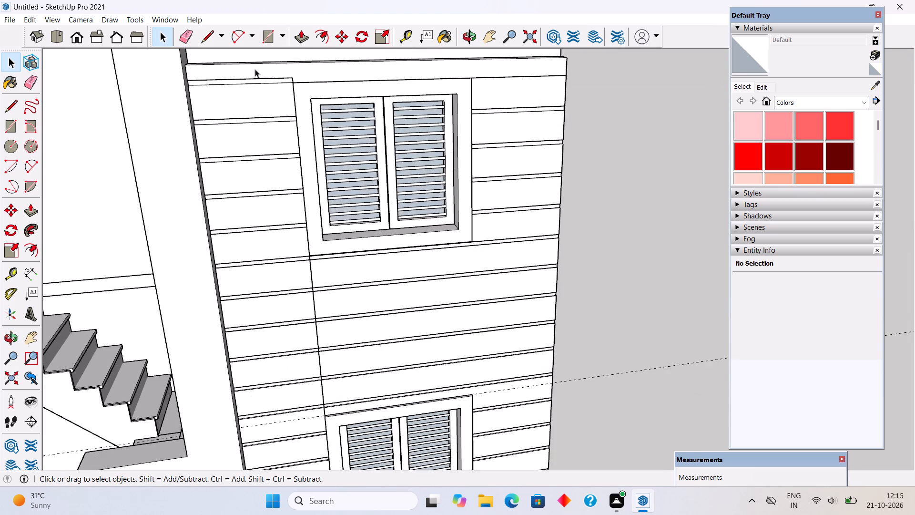
{"action": "scroll", "coordinate": [255, 69], "scroll_direction": "up", "scroll_amount": 8}
{"action": "scroll", "coordinate": [321, 99], "scroll_direction": "up", "scroll_amount": 5}
{"action": "middle_click_drag", "start_coordinate": [312, 98], "coordinate": [282, 109]}
{"action": "scroll", "coordinate": [282, 109], "scroll_direction": "down", "scroll_amount": 5}
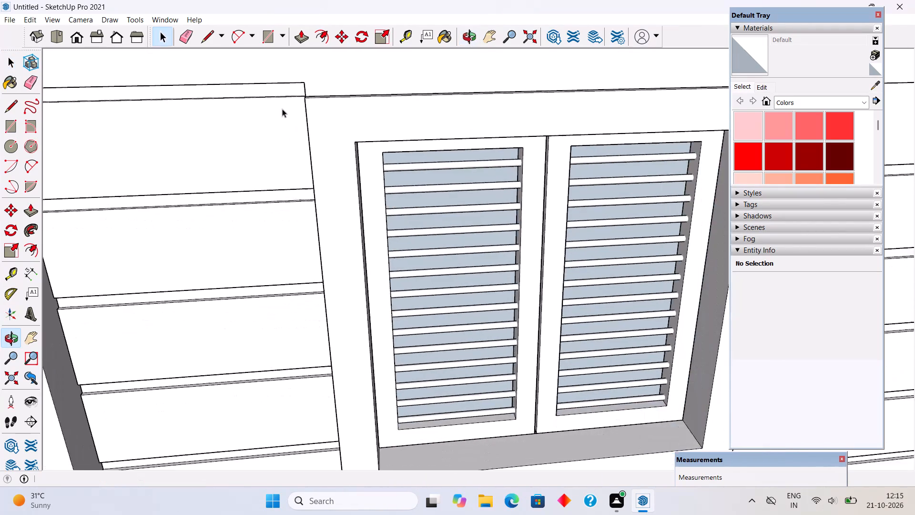
{"action": "scroll", "coordinate": [283, 107], "scroll_direction": "down", "scroll_amount": 6}
{"action": "scroll", "coordinate": [283, 107], "scroll_direction": "down", "scroll_amount": 18}
{"action": "middle_click_drag", "start_coordinate": [342, 165], "coordinate": [282, 98]}
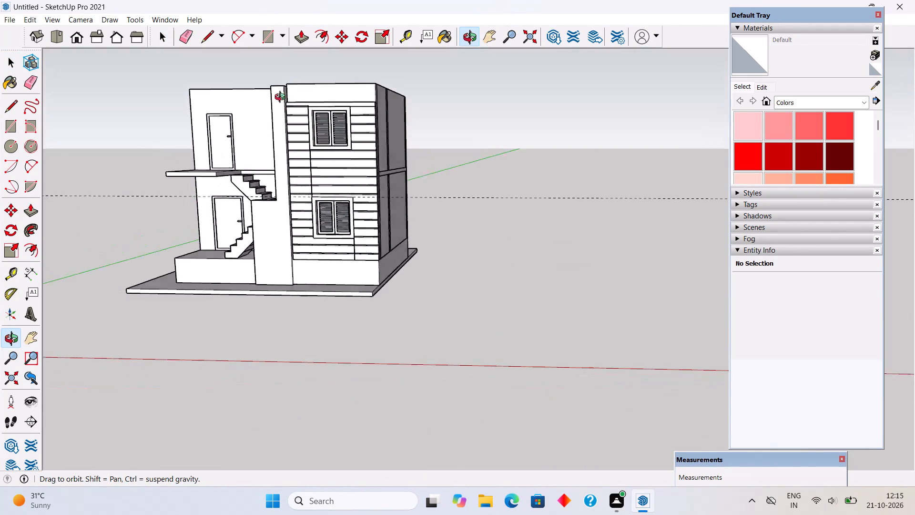
{"action": "middle_click_drag", "start_coordinate": [282, 98], "coordinate": [282, 98]}
{"action": "scroll", "coordinate": [369, 129], "scroll_direction": "up", "scroll_amount": 3}
{"action": "middle_click_drag", "start_coordinate": [345, 122], "coordinate": [147, 88]}
{"action": "scroll", "coordinate": [367, 144], "scroll_direction": "up", "scroll_amount": 5}
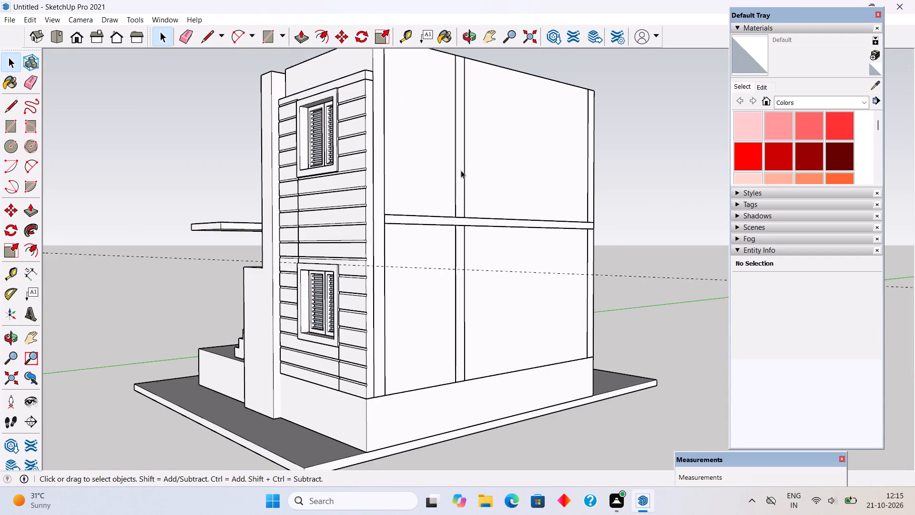
{"action": "scroll", "coordinate": [452, 175], "scroll_direction": "up", "scroll_amount": 3}
{"action": "middle_click_drag", "start_coordinate": [435, 182], "coordinate": [380, 214]}
{"action": "scroll", "coordinate": [380, 214], "scroll_direction": "down", "scroll_amount": 2}
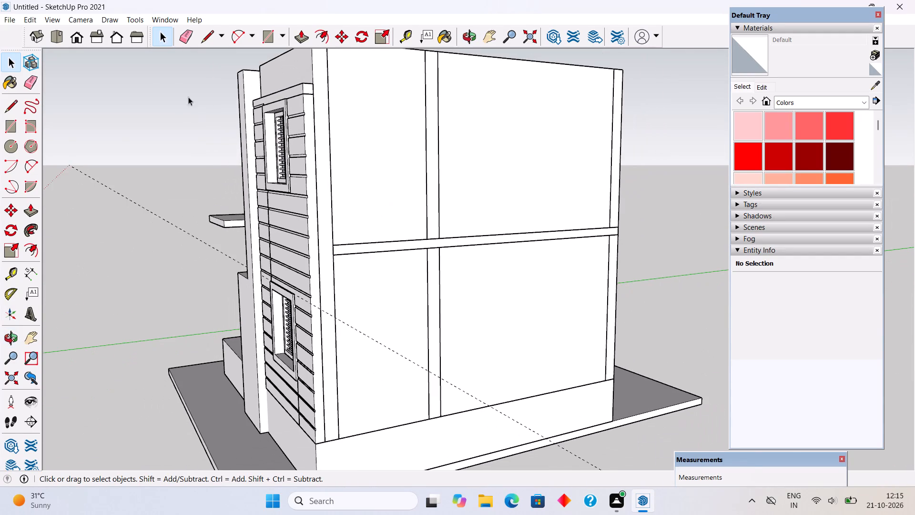
{"action": "scroll", "coordinate": [187, 112], "scroll_direction": "up", "scroll_amount": 4}
{"action": "middle_click_drag", "start_coordinate": [307, 158], "coordinate": [345, 170]}
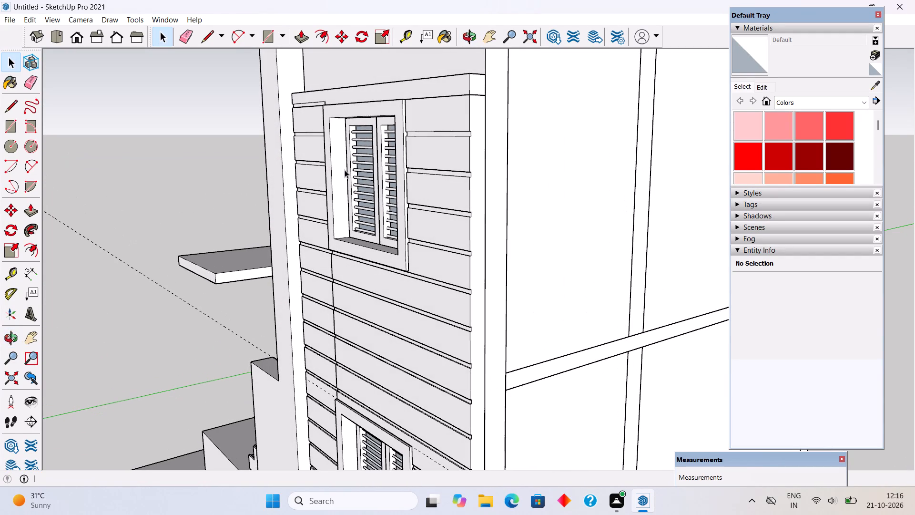
{"action": "middle_click_drag", "start_coordinate": [324, 272], "coordinate": [335, 266]}
Place a horizontal guide about 10' 3 1/2" above the existing facade guide, along the band over the upper window.
{"action": "key", "text": "t"}
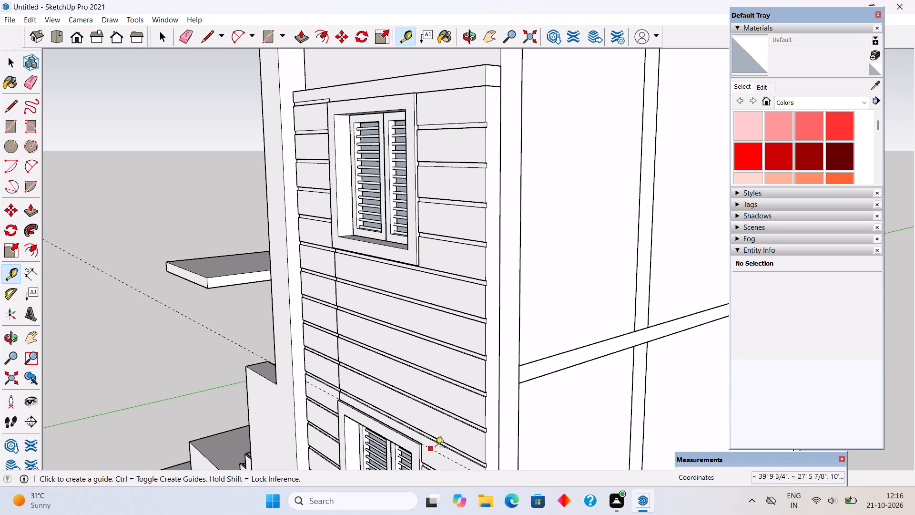
{"action": "scroll", "coordinate": [386, 446], "scroll_direction": "up", "scroll_amount": 3}
{"action": "scroll", "coordinate": [310, 387], "scroll_direction": "up", "scroll_amount": 2}
{"action": "left_click", "coordinate": [305, 376]}
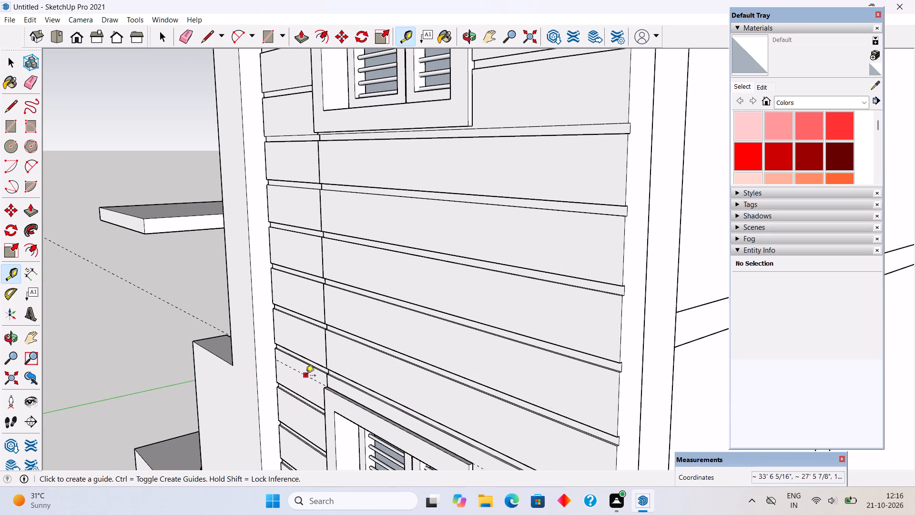
{"action": "scroll", "coordinate": [328, 355], "scroll_direction": "down", "scroll_amount": 10}
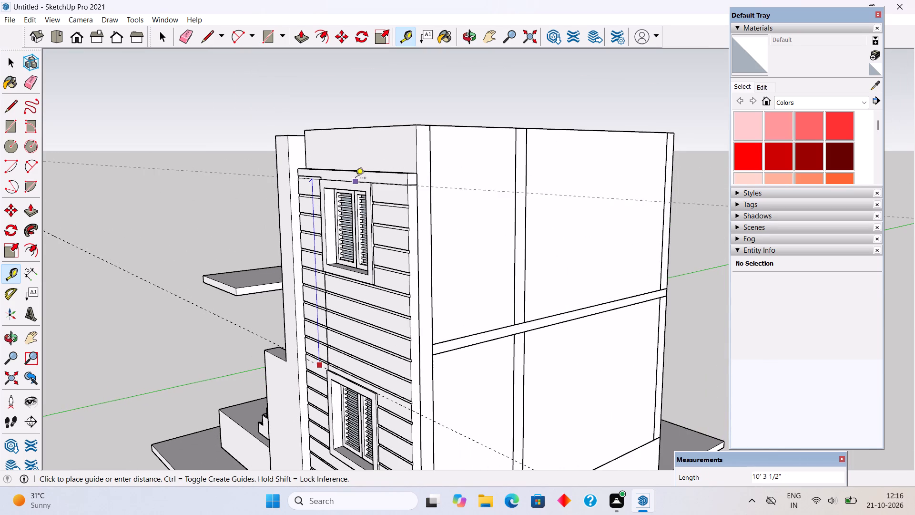
{"action": "scroll", "coordinate": [356, 179], "scroll_direction": "up", "scroll_amount": 3}
{"action": "left_click", "coordinate": [356, 180]}
{"action": "middle_click_drag", "start_coordinate": [368, 274], "coordinate": [521, 279]}
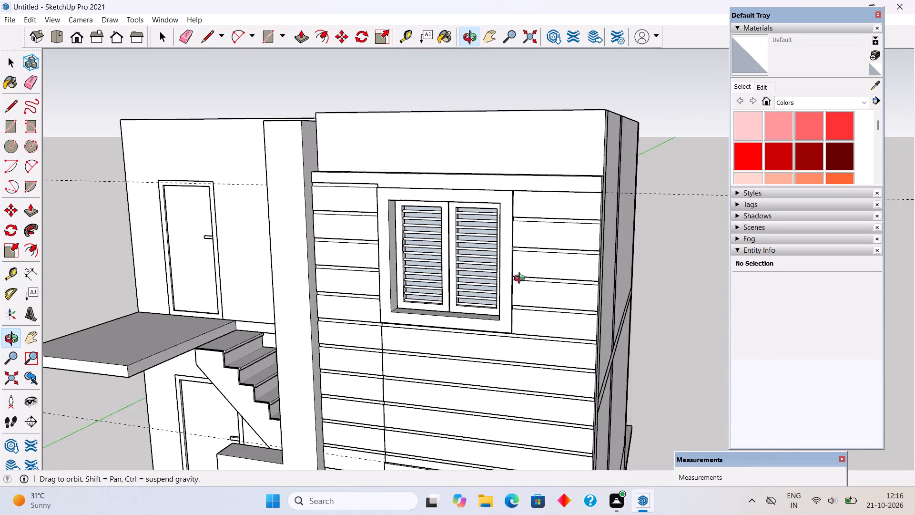
Place a vertical guide along the left edge of the front cladding, about 10' 3 5/16" from its right edge.
{"action": "middle_click_drag", "start_coordinate": [521, 279], "coordinate": [452, 265]}
{"action": "scroll", "coordinate": [302, 291], "scroll_direction": "down", "scroll_amount": 4}
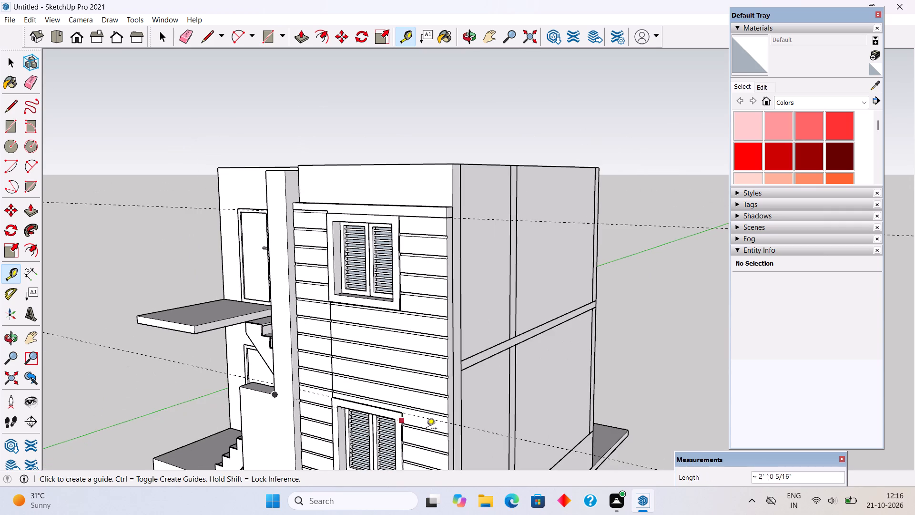
{"action": "scroll", "coordinate": [442, 409], "scroll_direction": "up", "scroll_amount": 2}
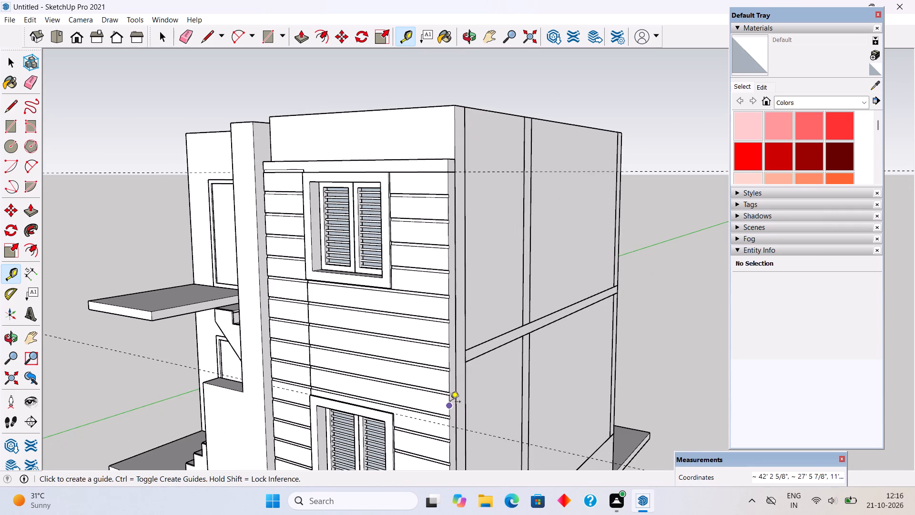
{"action": "left_click", "coordinate": [450, 402]}
{"action": "scroll", "coordinate": [267, 383], "scroll_direction": "up", "scroll_amount": 4}
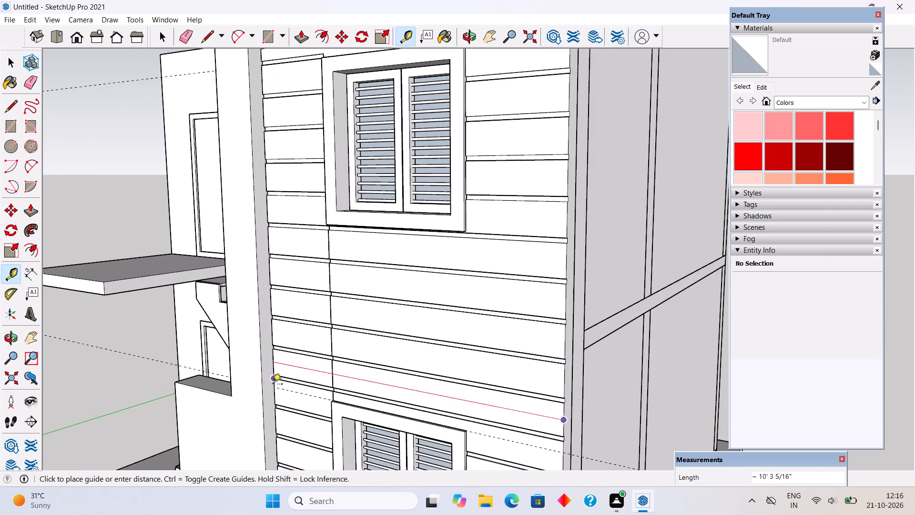
{"action": "left_click", "coordinate": [273, 385]}
Place a second vertical guide along the cladding's right edge, about 10' 3 5/16" from the left guide.
{"action": "scroll", "coordinate": [273, 385], "scroll_direction": "down", "scroll_amount": 4}
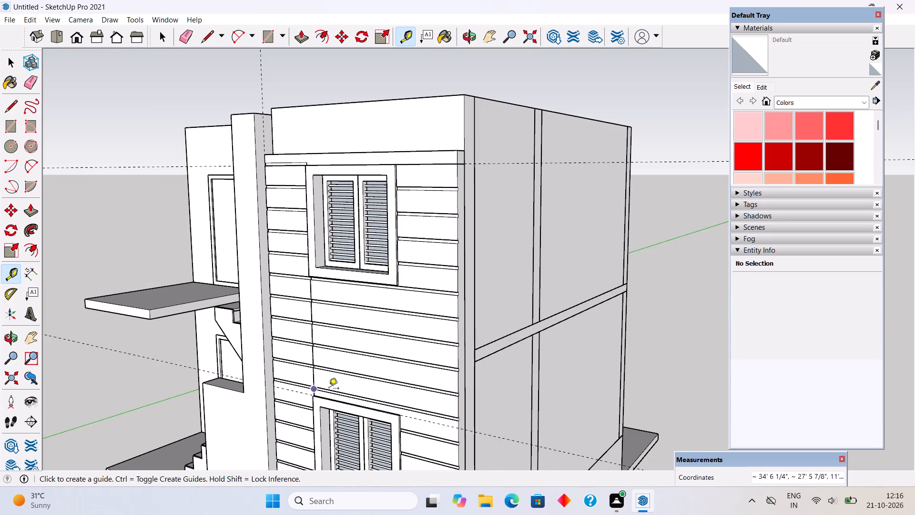
{"action": "left_click", "coordinate": [272, 328]}
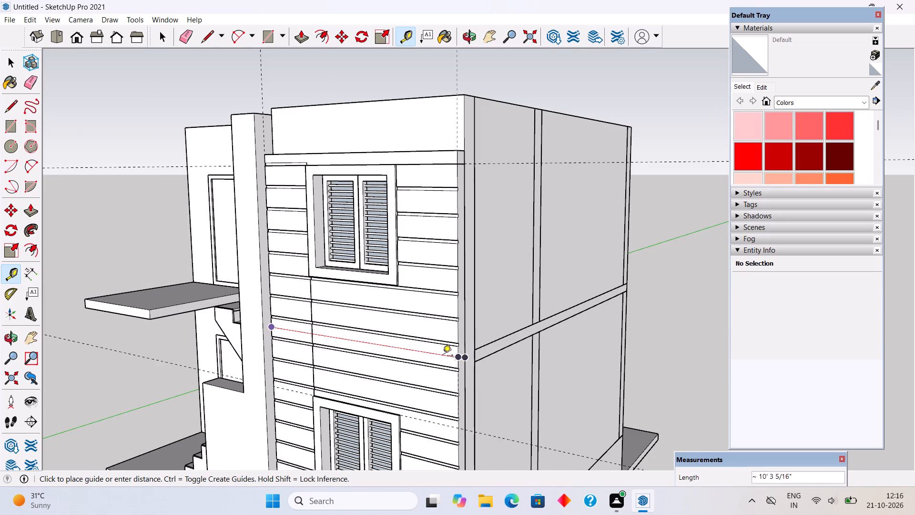
{"action": "key", "text": "t"}
{"action": "left_click", "coordinate": [261, 121]}
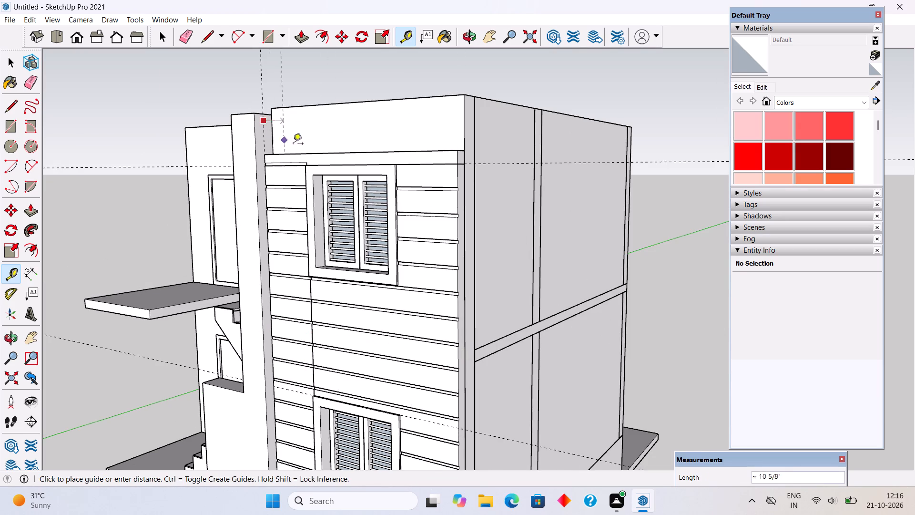
{"action": "left_click", "coordinate": [456, 193]}
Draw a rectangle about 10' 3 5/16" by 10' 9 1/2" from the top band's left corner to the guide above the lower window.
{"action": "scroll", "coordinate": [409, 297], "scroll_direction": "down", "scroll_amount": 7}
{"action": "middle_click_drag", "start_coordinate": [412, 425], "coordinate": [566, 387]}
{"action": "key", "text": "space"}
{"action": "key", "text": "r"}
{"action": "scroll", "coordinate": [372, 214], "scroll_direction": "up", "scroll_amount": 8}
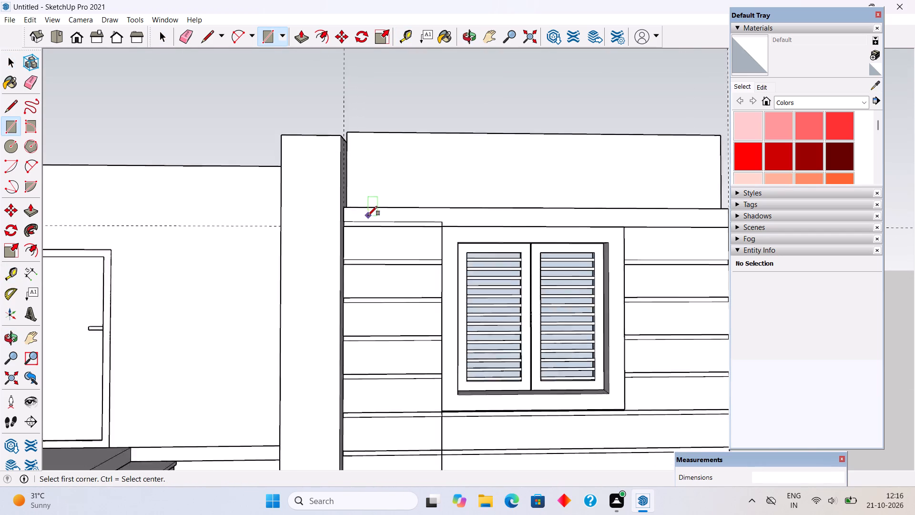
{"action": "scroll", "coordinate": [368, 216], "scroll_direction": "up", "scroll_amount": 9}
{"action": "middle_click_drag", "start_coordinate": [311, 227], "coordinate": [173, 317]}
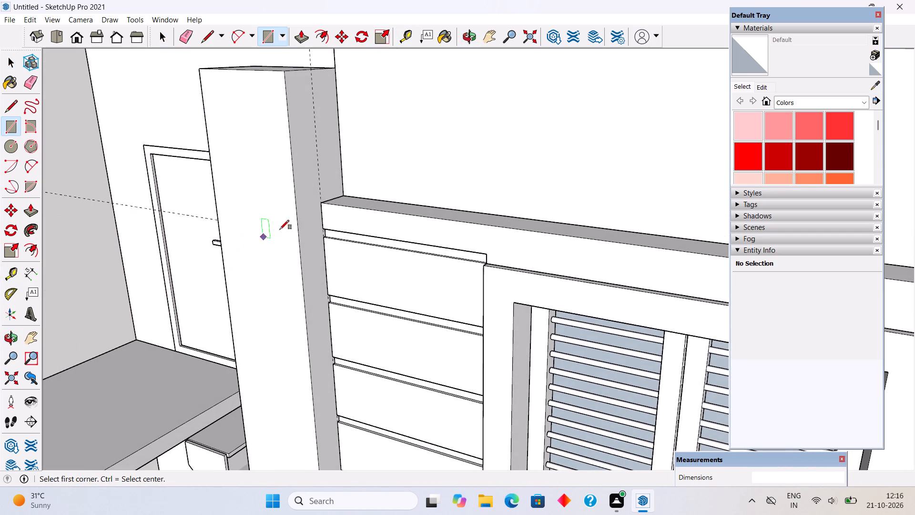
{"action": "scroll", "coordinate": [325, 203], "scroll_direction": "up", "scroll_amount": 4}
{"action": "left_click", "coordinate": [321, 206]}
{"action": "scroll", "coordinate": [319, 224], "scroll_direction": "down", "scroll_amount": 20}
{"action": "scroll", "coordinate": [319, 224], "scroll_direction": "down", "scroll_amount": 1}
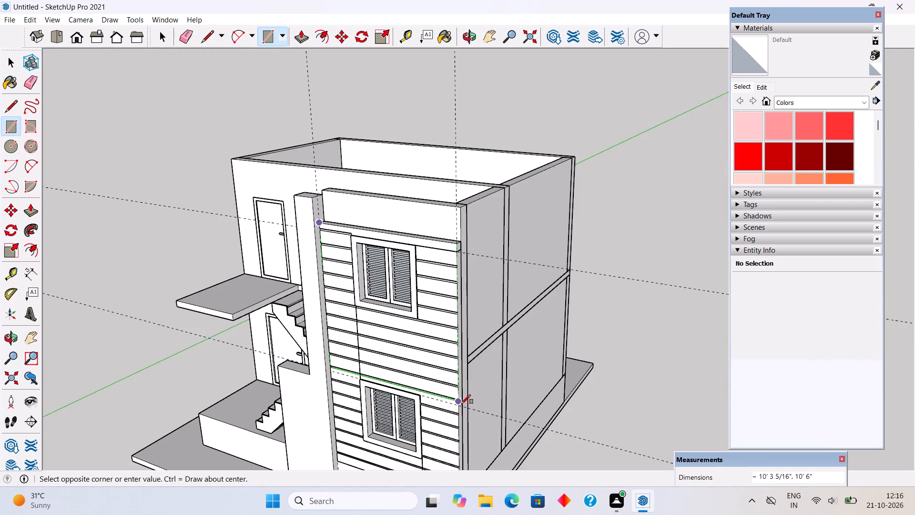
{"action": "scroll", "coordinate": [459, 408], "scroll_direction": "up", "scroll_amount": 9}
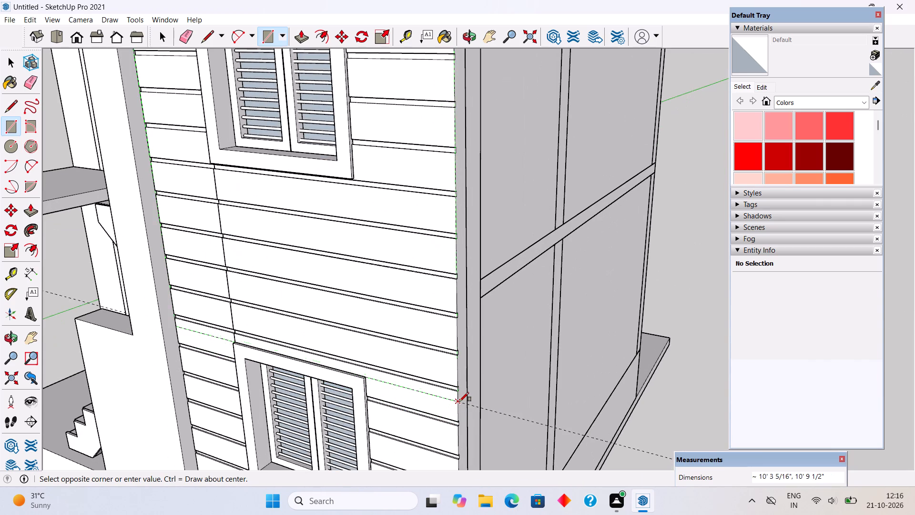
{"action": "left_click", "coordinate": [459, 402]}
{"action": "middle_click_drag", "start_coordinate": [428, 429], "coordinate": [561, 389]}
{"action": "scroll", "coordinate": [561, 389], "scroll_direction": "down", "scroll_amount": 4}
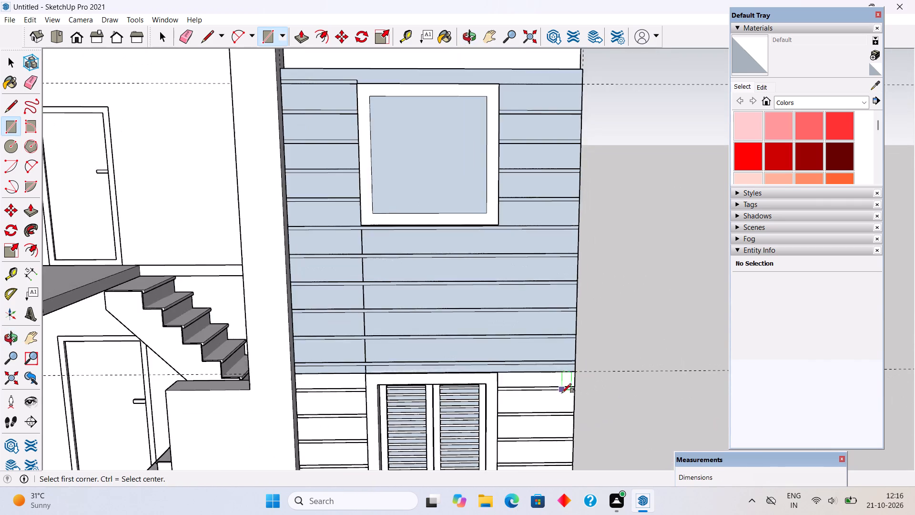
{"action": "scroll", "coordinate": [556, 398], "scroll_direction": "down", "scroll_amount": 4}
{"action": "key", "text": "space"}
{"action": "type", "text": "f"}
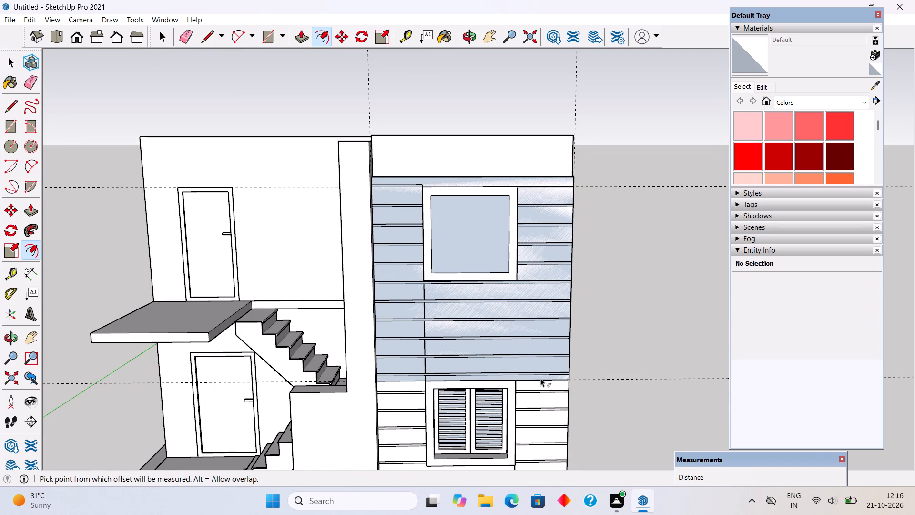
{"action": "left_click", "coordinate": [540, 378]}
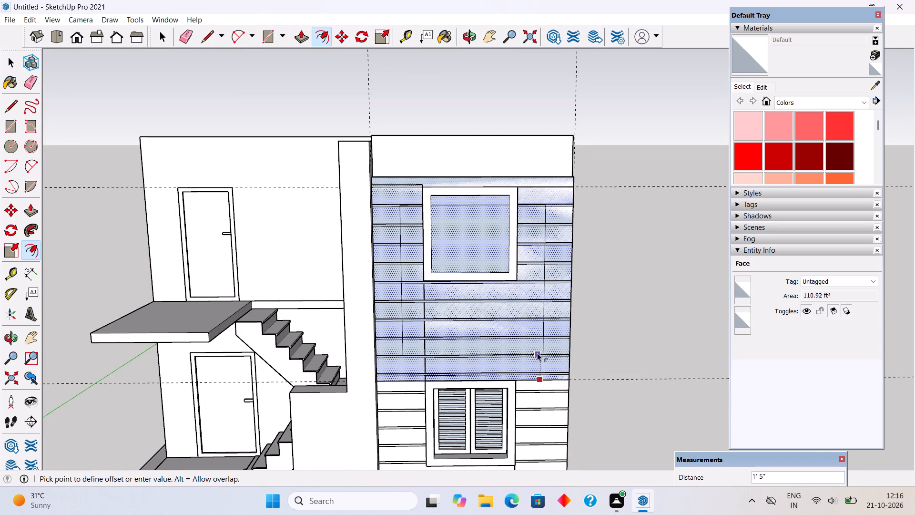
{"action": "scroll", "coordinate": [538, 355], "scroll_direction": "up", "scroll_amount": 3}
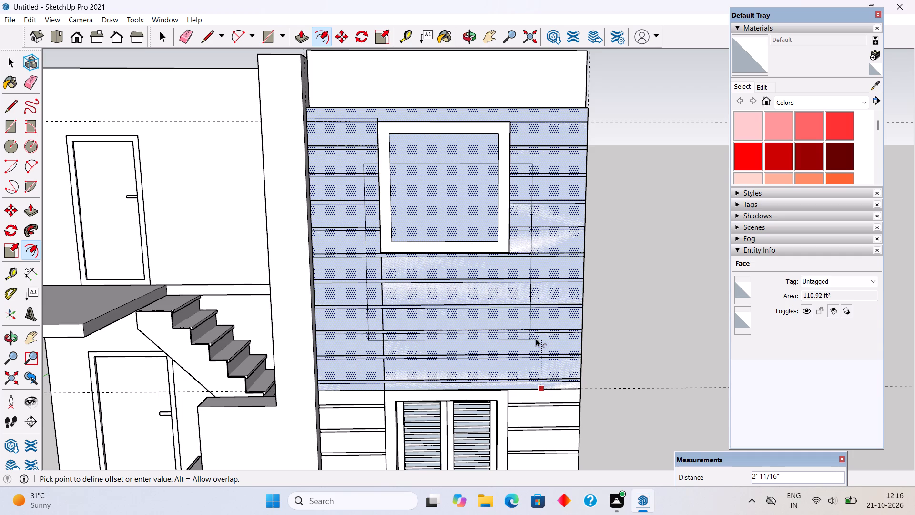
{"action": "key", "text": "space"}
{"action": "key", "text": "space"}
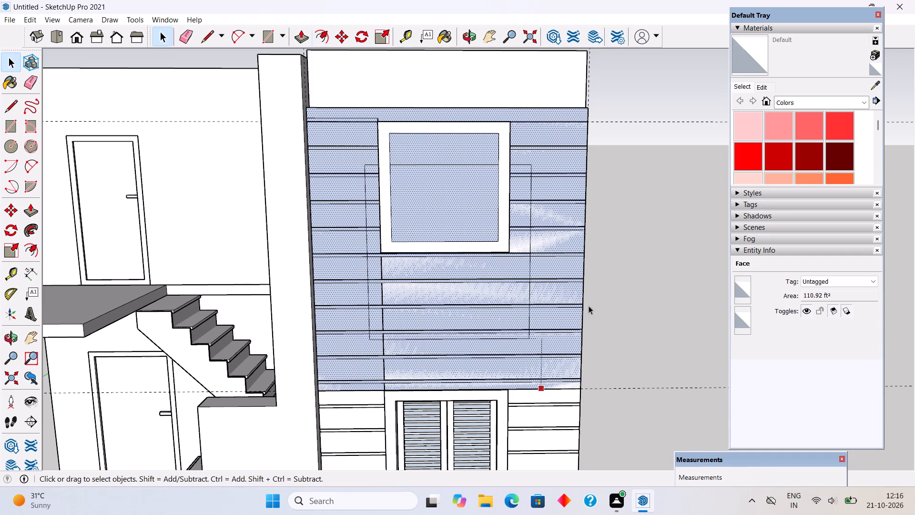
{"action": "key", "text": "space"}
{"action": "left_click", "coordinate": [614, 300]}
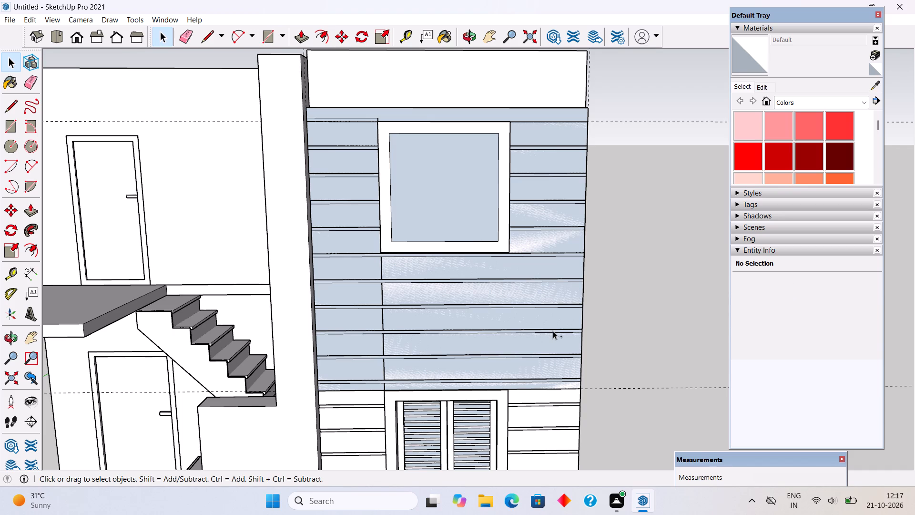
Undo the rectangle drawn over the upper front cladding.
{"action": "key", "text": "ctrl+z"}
Pull the top face of the band above the upper window up 1' and leave the group's editing mode.
{"action": "middle_click_drag", "start_coordinate": [515, 219], "coordinate": [262, 337]}
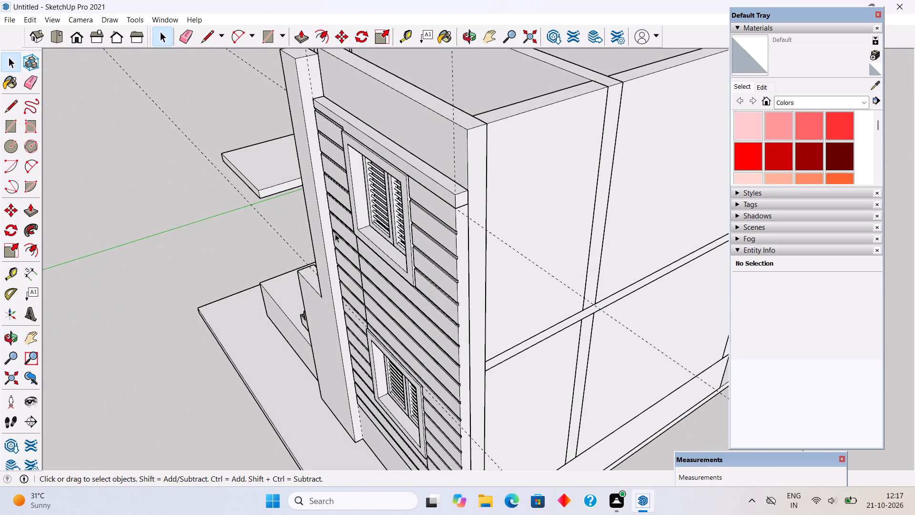
{"action": "scroll", "coordinate": [384, 171], "scroll_direction": "up", "scroll_amount": 5}
{"action": "scroll", "coordinate": [414, 128], "scroll_direction": "down", "scroll_amount": 5}
{"action": "scroll", "coordinate": [423, 130], "scroll_direction": "up", "scroll_amount": 7}
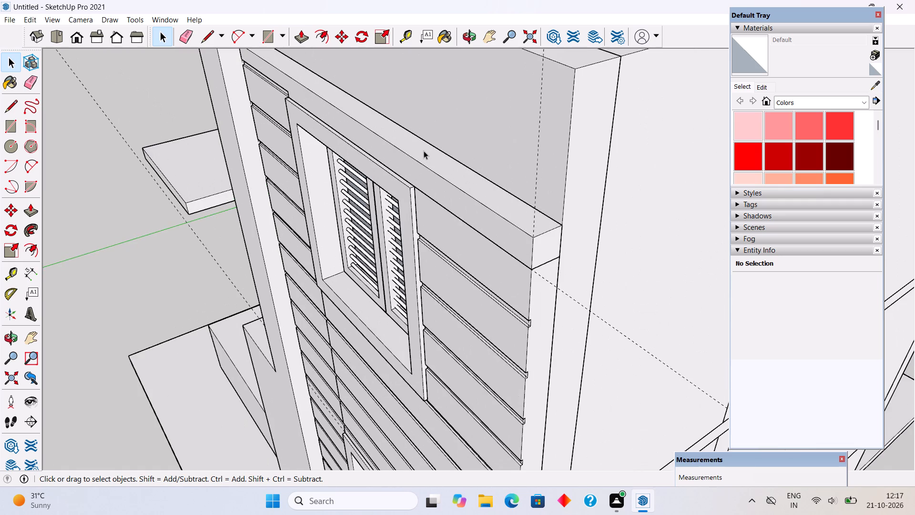
{"action": "triple_click", "coordinate": [424, 151]}
{"action": "key", "text": "p"}
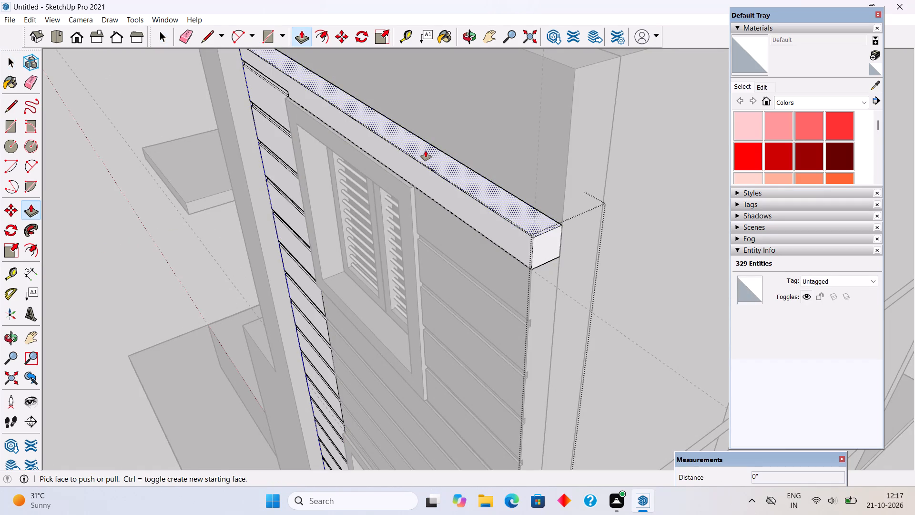
{"action": "left_click", "coordinate": [426, 151]}
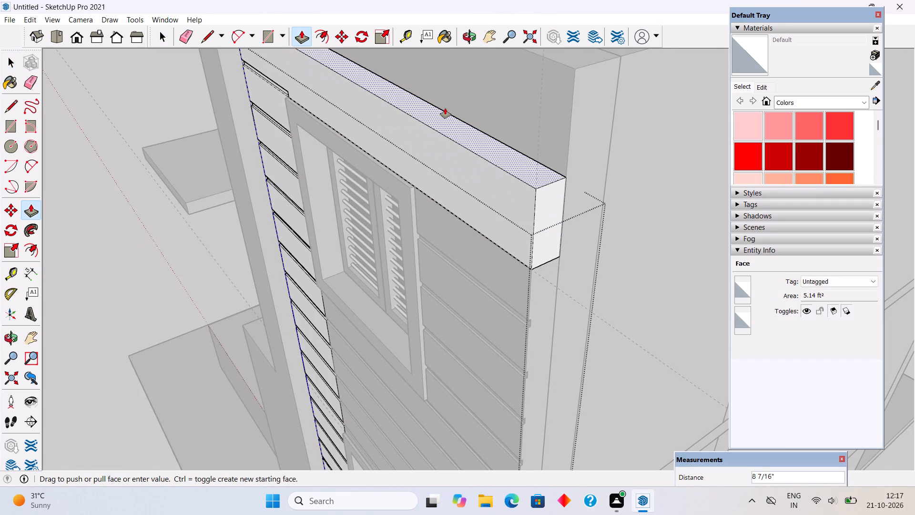
{"action": "type", "text": "1'"}
{"action": "key", "text": "Return"}
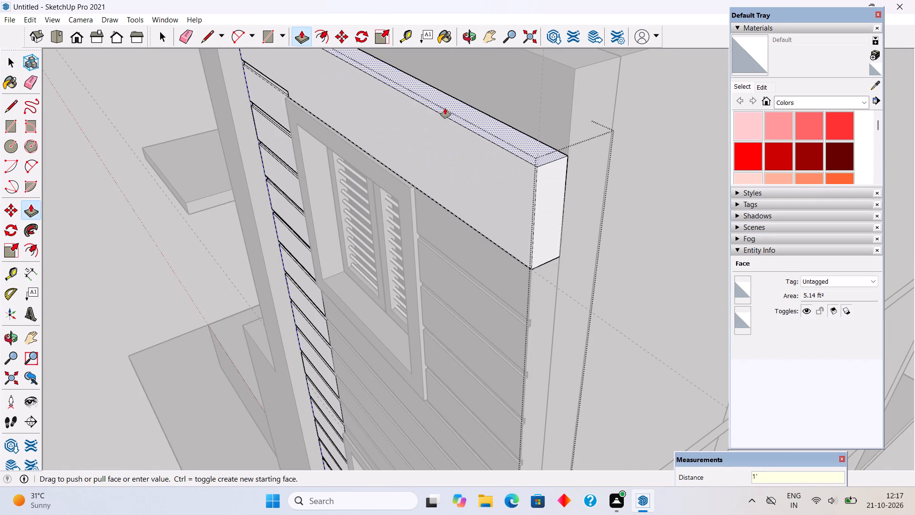
{"action": "key", "text": "space"}
{"action": "scroll", "coordinate": [445, 108], "scroll_direction": "down", "scroll_amount": 14}
{"action": "middle_click_drag", "start_coordinate": [485, 355], "coordinate": [677, 252]}
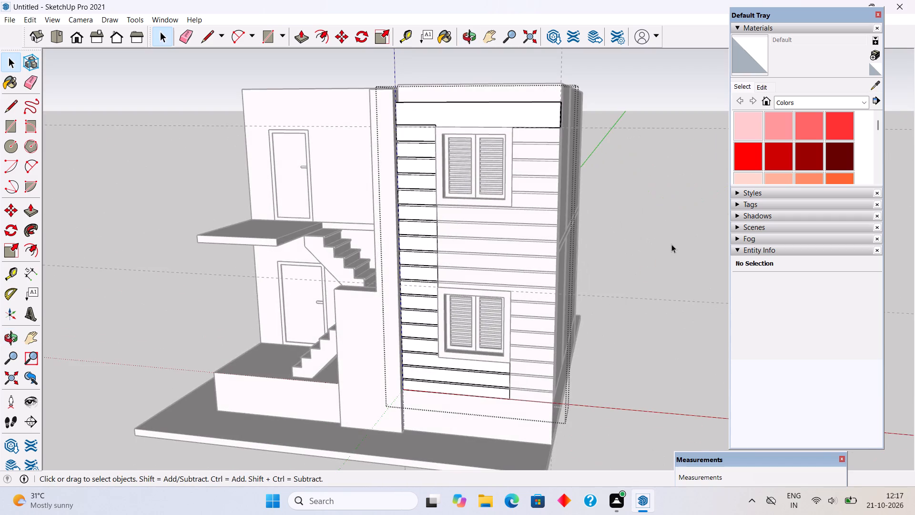
{"action": "left_click", "coordinate": [671, 244]}
Draw a rectangle about 10' 3 5/16" by 11' 1 1/4" over the upper cladding, from the band's left edge to the guide above the lower window.
{"action": "middle_click_drag", "start_coordinate": [403, 291], "coordinate": [466, 305]}
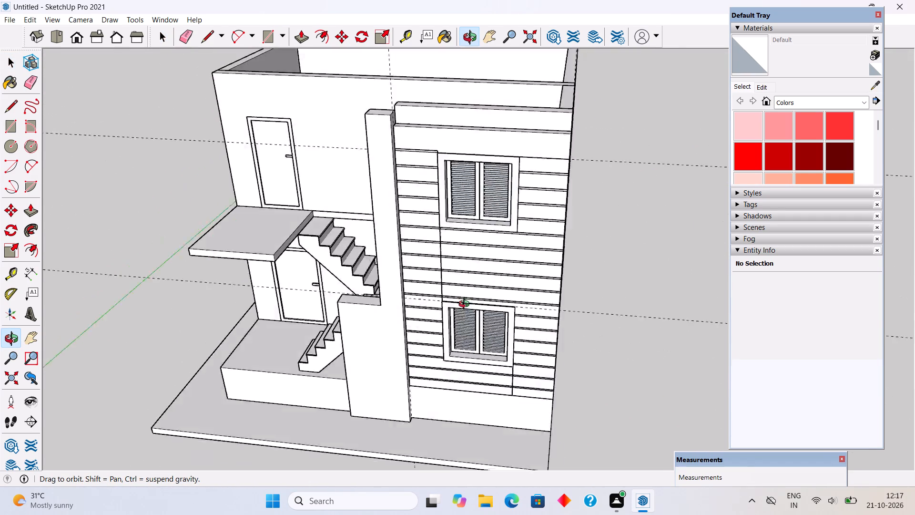
{"action": "middle_click_drag", "start_coordinate": [466, 305], "coordinate": [457, 247]}
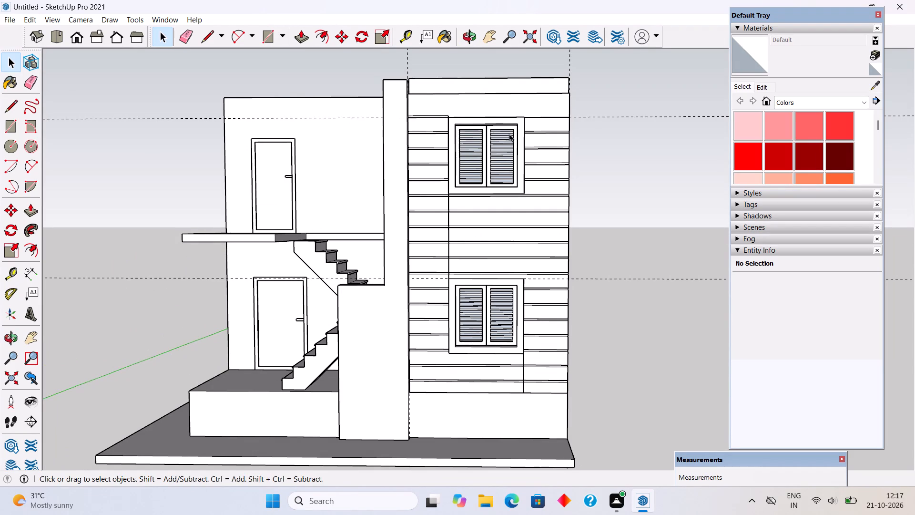
{"action": "scroll", "coordinate": [510, 118], "scroll_direction": "up", "scroll_amount": 1}
{"action": "key", "text": "r"}
{"action": "scroll", "coordinate": [498, 85], "scroll_direction": "up", "scroll_amount": 5}
{"action": "scroll", "coordinate": [386, 152], "scroll_direction": "up", "scroll_amount": 5}
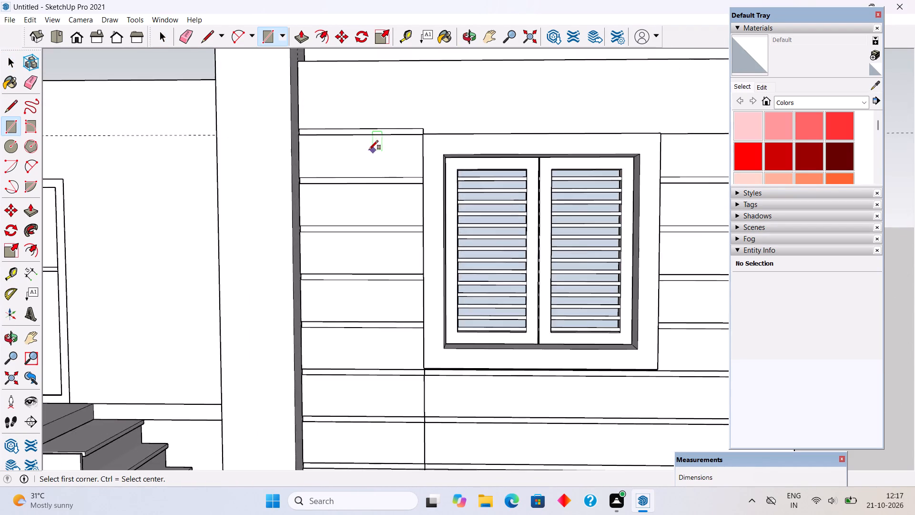
{"action": "scroll", "coordinate": [333, 150], "scroll_direction": "up", "scroll_amount": 5}
{"action": "scroll", "coordinate": [293, 136], "scroll_direction": "up", "scroll_amount": 4}
{"action": "scroll", "coordinate": [271, 115], "scroll_direction": "down", "scroll_amount": 8}
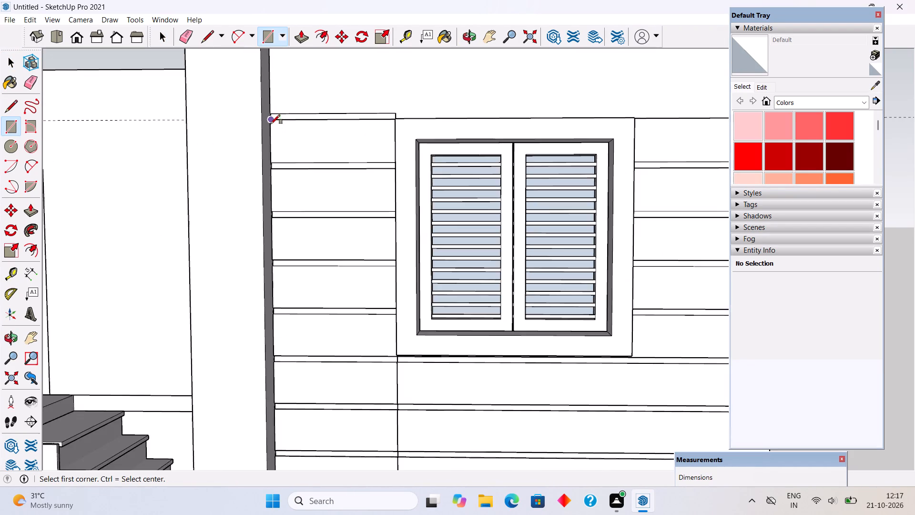
{"action": "scroll", "coordinate": [271, 124], "scroll_direction": "down", "scroll_amount": 6}
{"action": "left_click", "coordinate": [270, 93]}
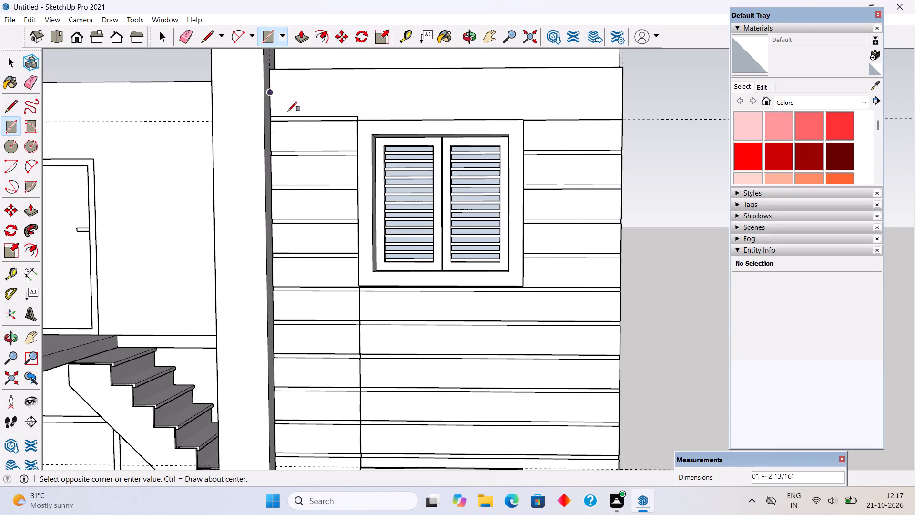
{"action": "scroll", "coordinate": [392, 237], "scroll_direction": "down", "scroll_amount": 10}
{"action": "scroll", "coordinate": [494, 351], "scroll_direction": "up", "scroll_amount": 10}
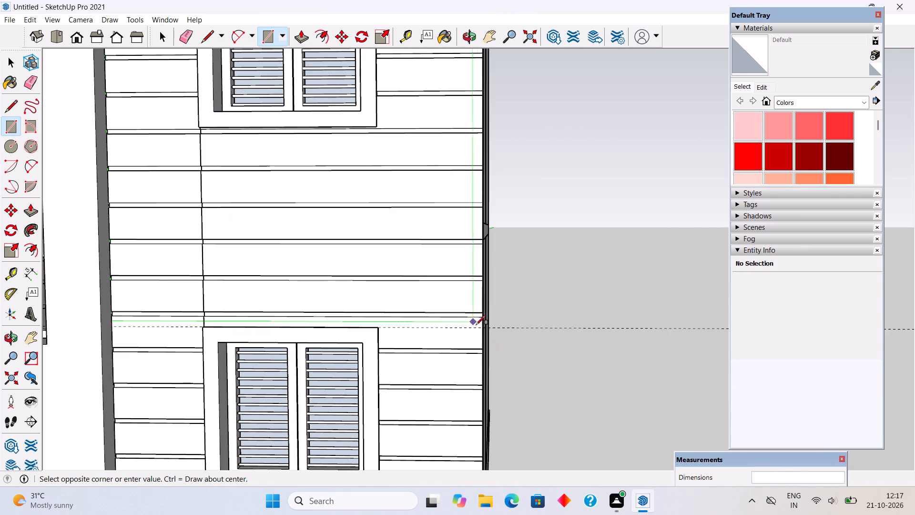
{"action": "left_click", "coordinate": [483, 327]}
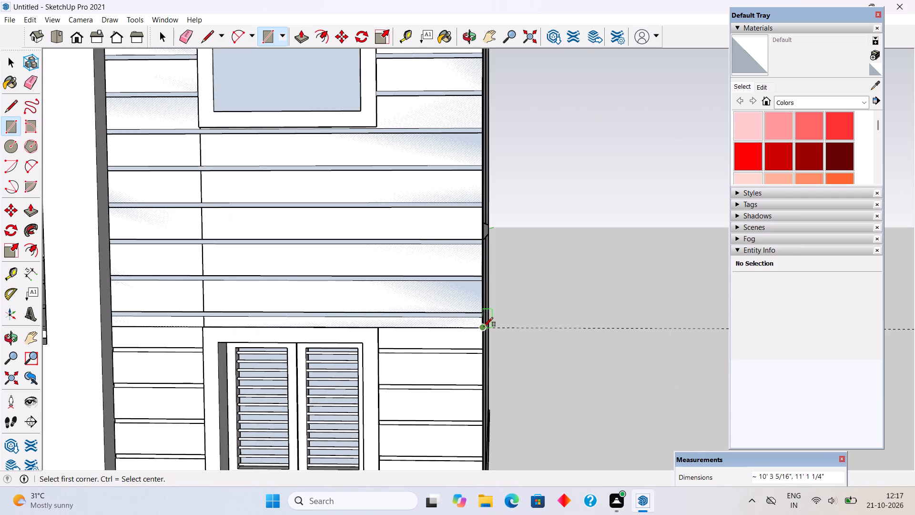
Offset the new rectangle's outline inward by 8".
{"action": "key", "text": "f"}
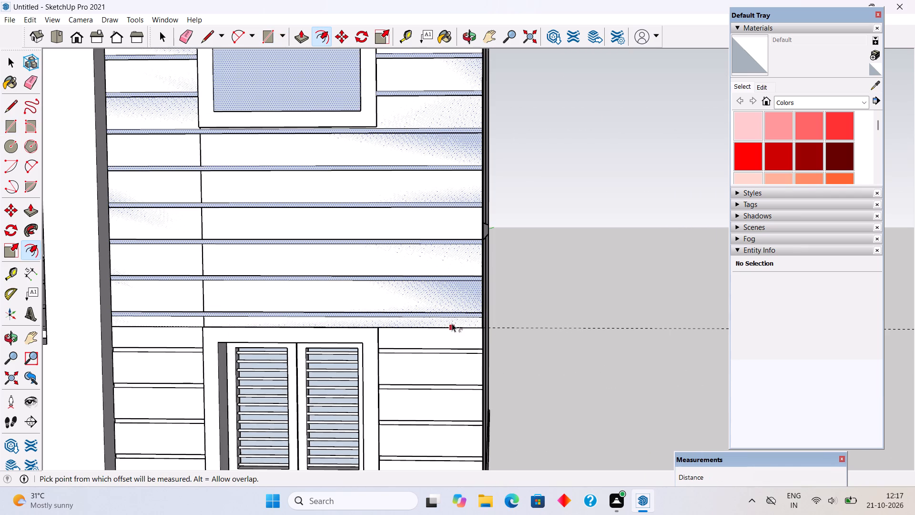
{"action": "left_click", "coordinate": [452, 323]}
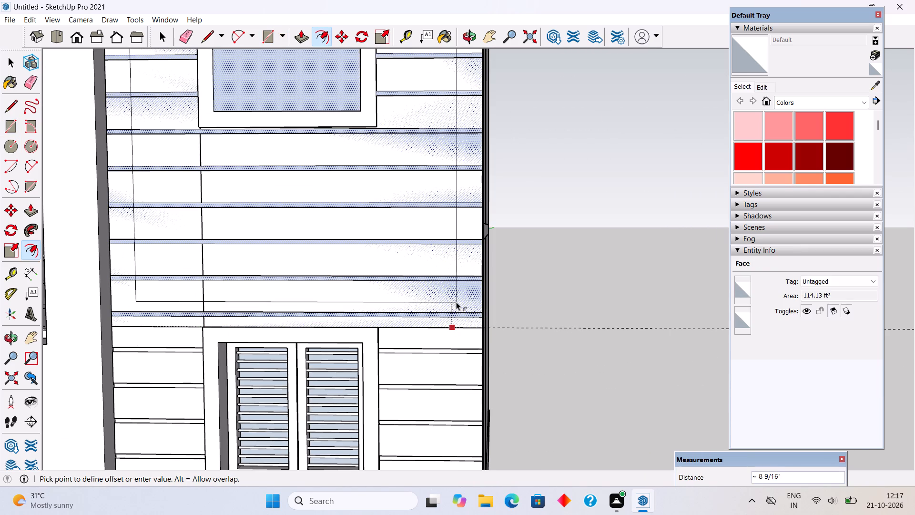
{"action": "type", "text": "8\""}
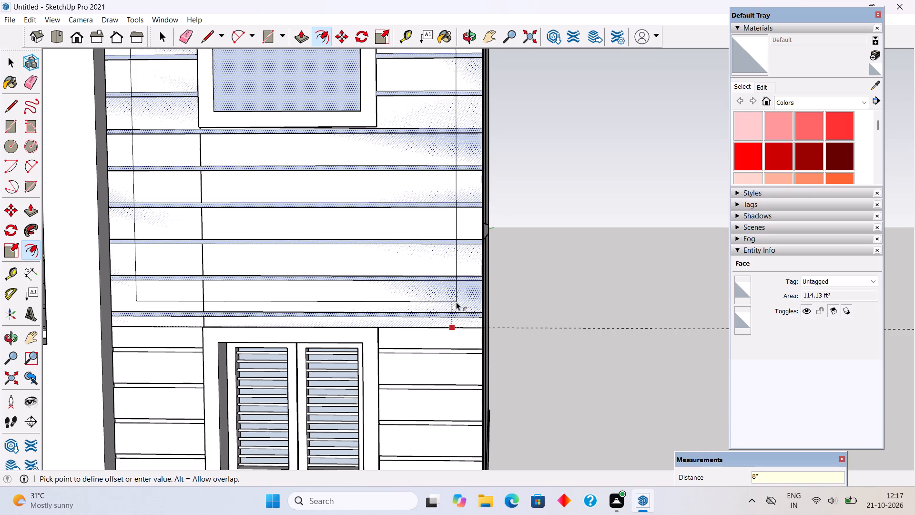
{"action": "key", "text": "Return"}
Delete the inner face of the offset rectangle, leaving an open frame around the upper window cladding.
{"action": "key", "text": "space"}
{"action": "scroll", "coordinate": [456, 302], "scroll_direction": "down", "scroll_amount": 10}
{"action": "middle_click_drag", "start_coordinate": [441, 254], "coordinate": [467, 306]}
{"action": "scroll", "coordinate": [358, 277], "scroll_direction": "up", "scroll_amount": 2}
{"action": "left_click", "coordinate": [385, 269]}
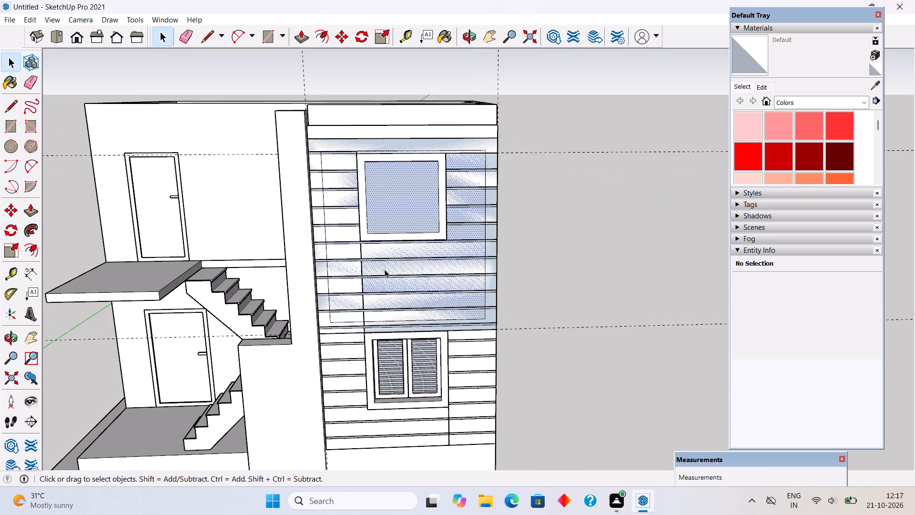
{"action": "key", "text": "Delete"}
{"action": "scroll", "coordinate": [386, 134], "scroll_direction": "up", "scroll_amount": 4}
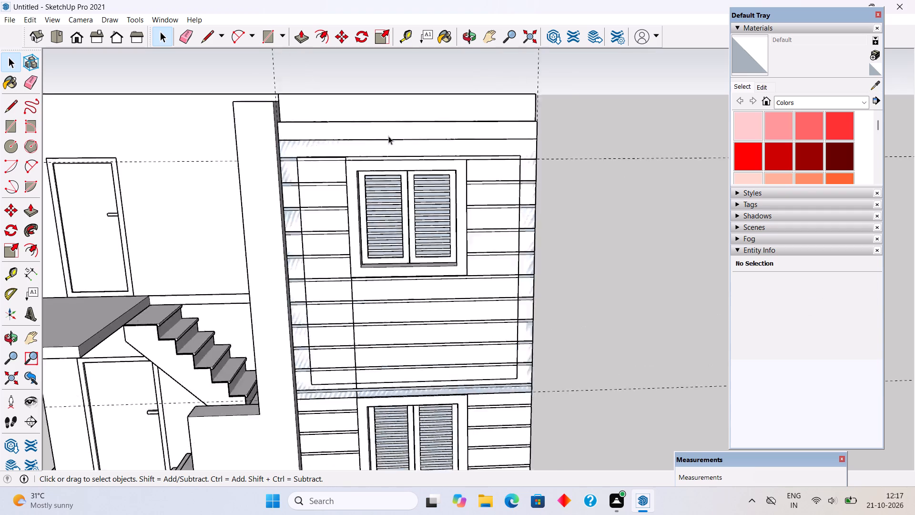
Pull the 8" border frame around the upper window cladding out by 1'.
{"action": "scroll", "coordinate": [388, 136], "scroll_direction": "up", "scroll_amount": 1}
{"action": "key", "text": "p"}
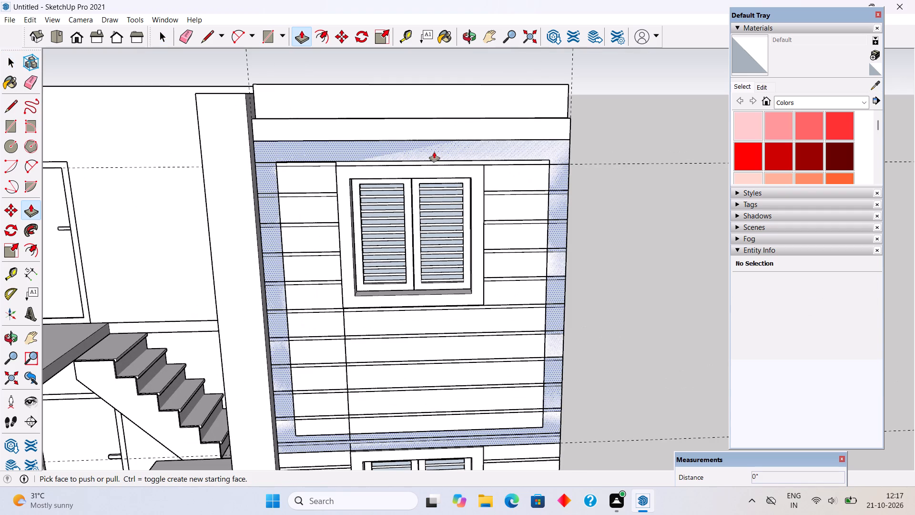
{"action": "left_click", "coordinate": [434, 152]}
{"action": "type", "text": "1'"}
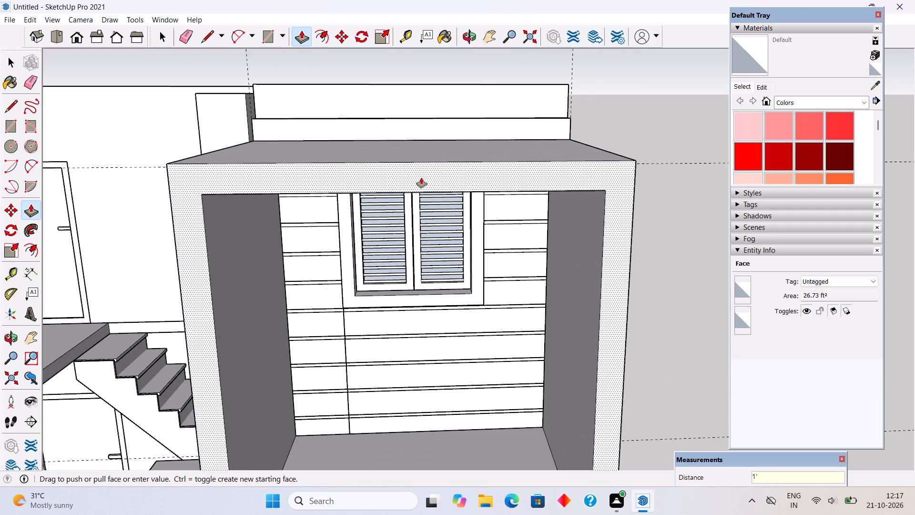
{"action": "key", "text": "Return"}
Pull the border frame's front face out by a further 6".
{"action": "scroll", "coordinate": [438, 316], "scroll_direction": "down", "scroll_amount": 8}
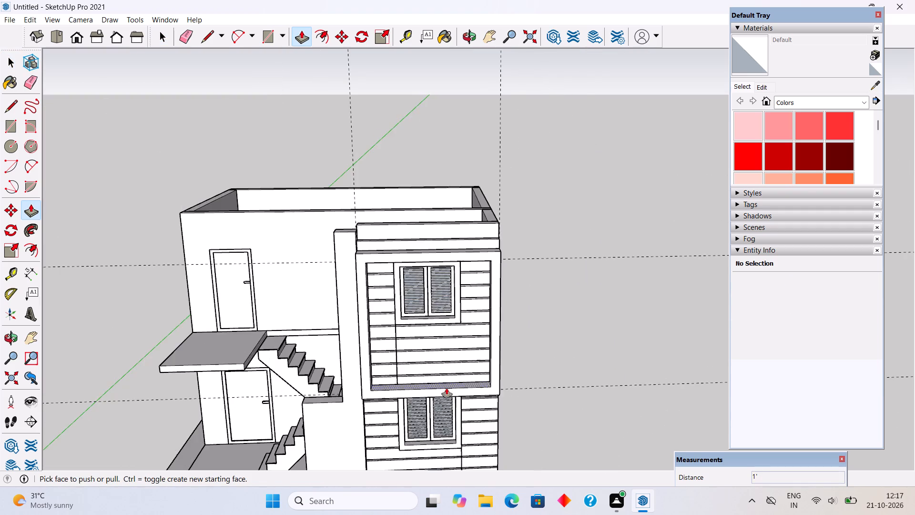
{"action": "middle_click_drag", "start_coordinate": [478, 370], "coordinate": [679, 282]}
{"action": "scroll", "coordinate": [455, 359], "scroll_direction": "up", "scroll_amount": 4}
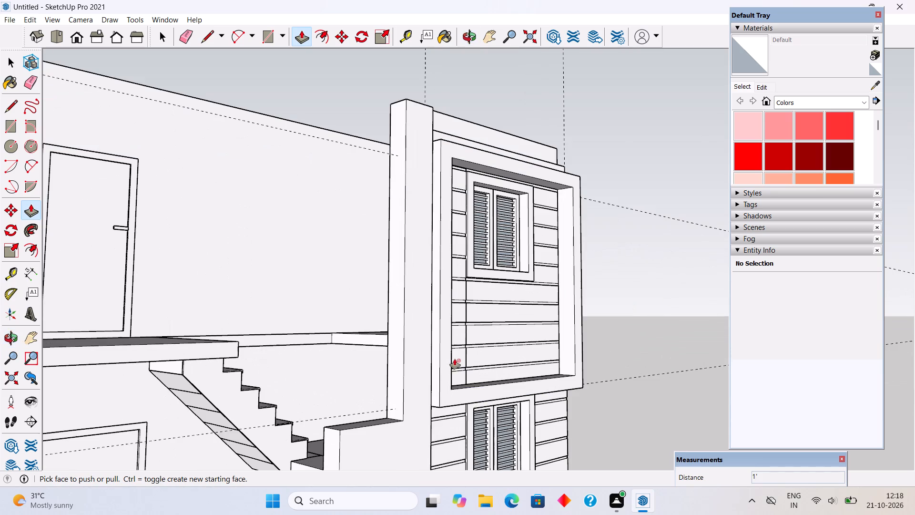
{"action": "left_click", "coordinate": [445, 353]}
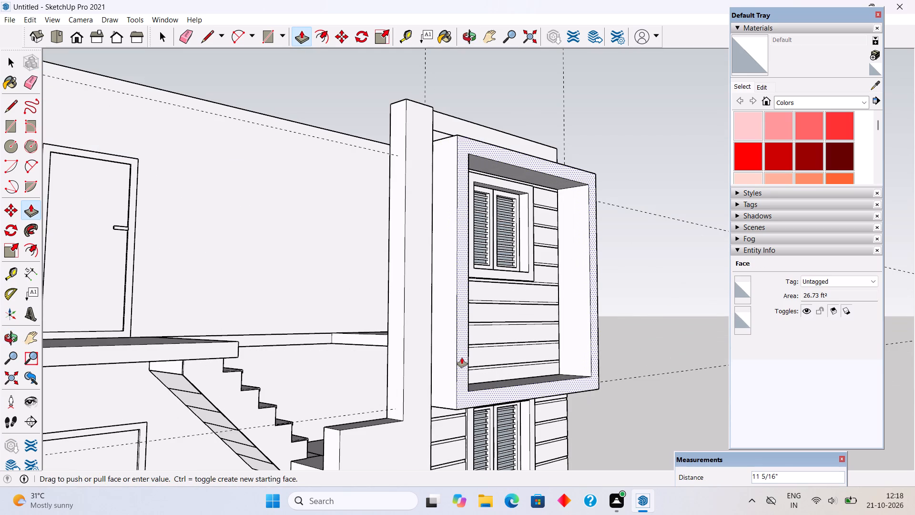
{"action": "type", "text": "6\""}
{"action": "key", "text": "Return"}
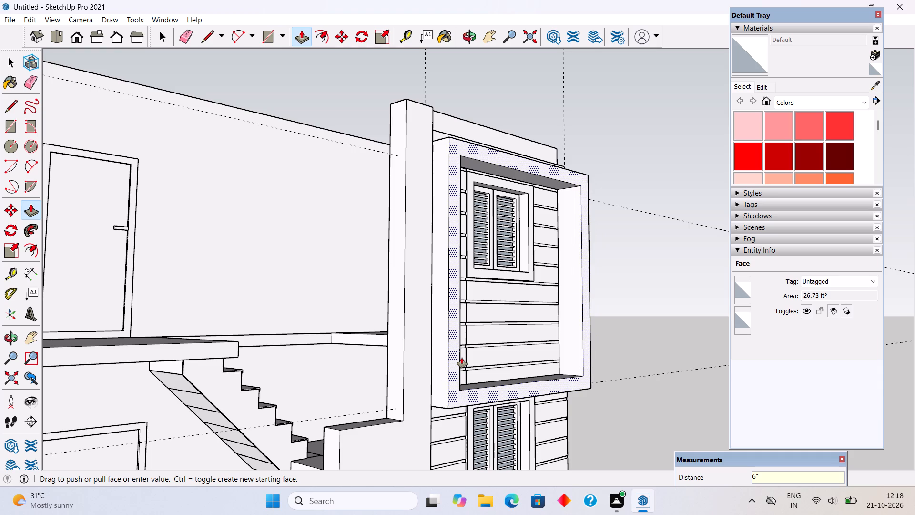
Pull the frame's outer side face next to the staircase pillar outward by 9", snapping to the pillar's top edge.
{"action": "middle_click_drag", "start_coordinate": [407, 364], "coordinate": [183, 425]}
{"action": "middle_click_drag", "start_coordinate": [324, 412], "coordinate": [324, 349]}
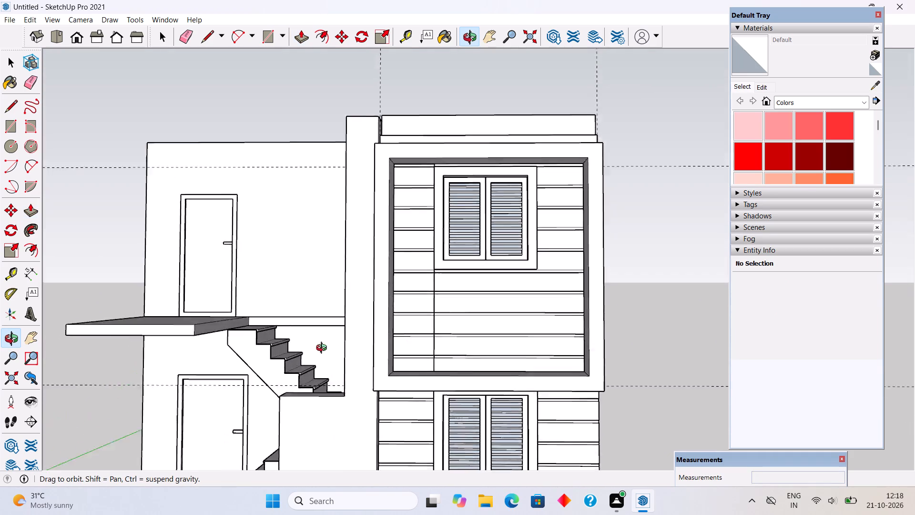
{"action": "middle_click_drag", "start_coordinate": [324, 349], "coordinate": [370, 364]}
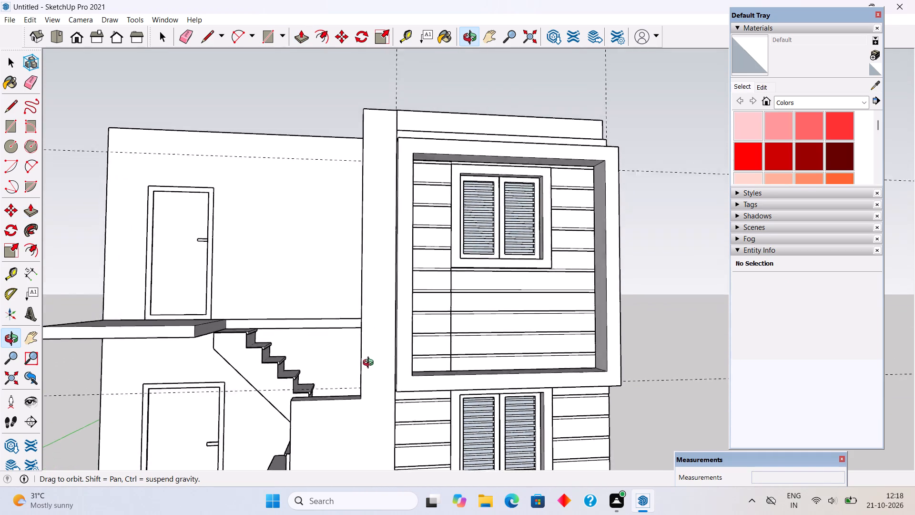
{"action": "middle_click_drag", "start_coordinate": [370, 364], "coordinate": [519, 390]}
{"action": "left_click", "coordinate": [473, 387]}
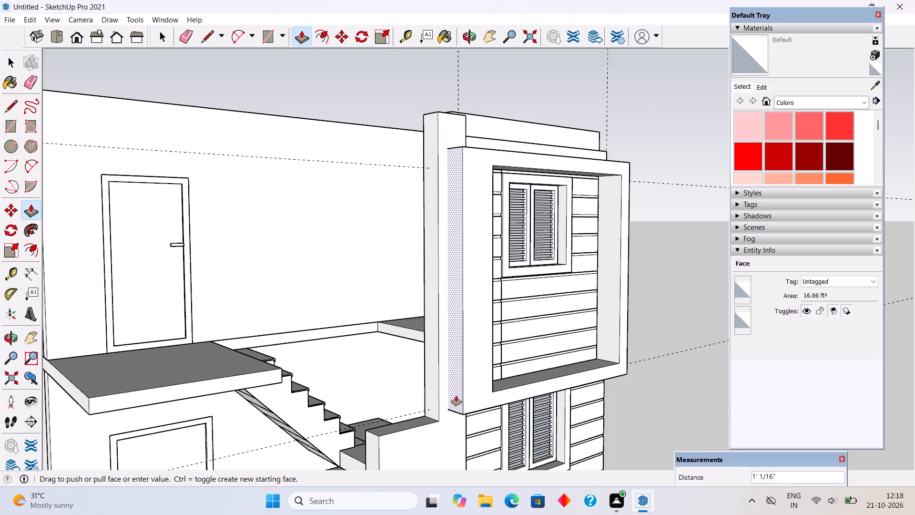
{"action": "left_click", "coordinate": [451, 113]}
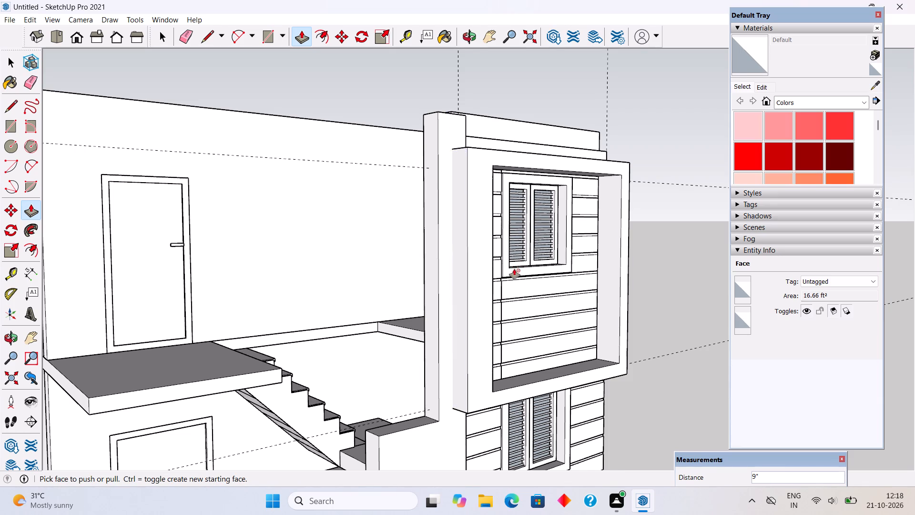
Push the frame's inner side face nearest the staircase pillar back by 8" to slim that upright.
{"action": "middle_click_drag", "start_coordinate": [478, 285], "coordinate": [198, 340]}
{"action": "scroll", "coordinate": [410, 318], "scroll_direction": "up", "scroll_amount": 3}
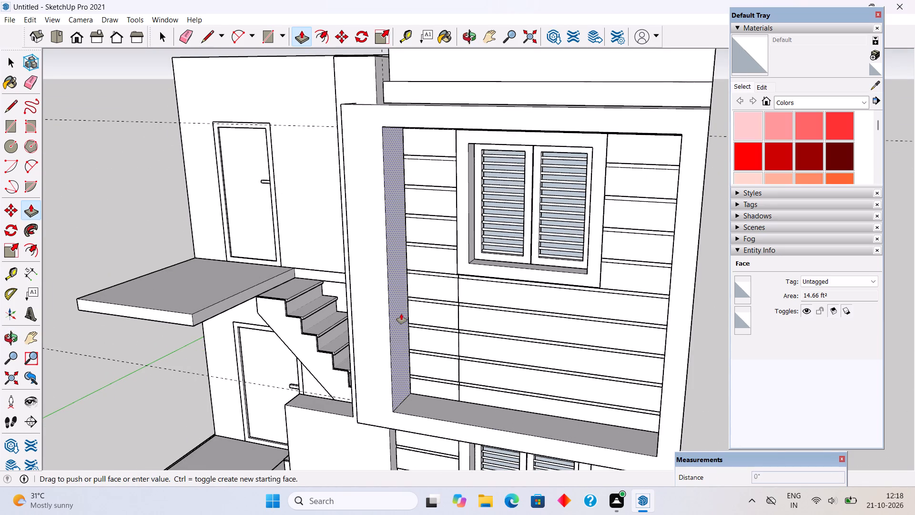
{"action": "left_click", "coordinate": [401, 314]}
{"action": "left_click", "coordinate": [389, 281]}
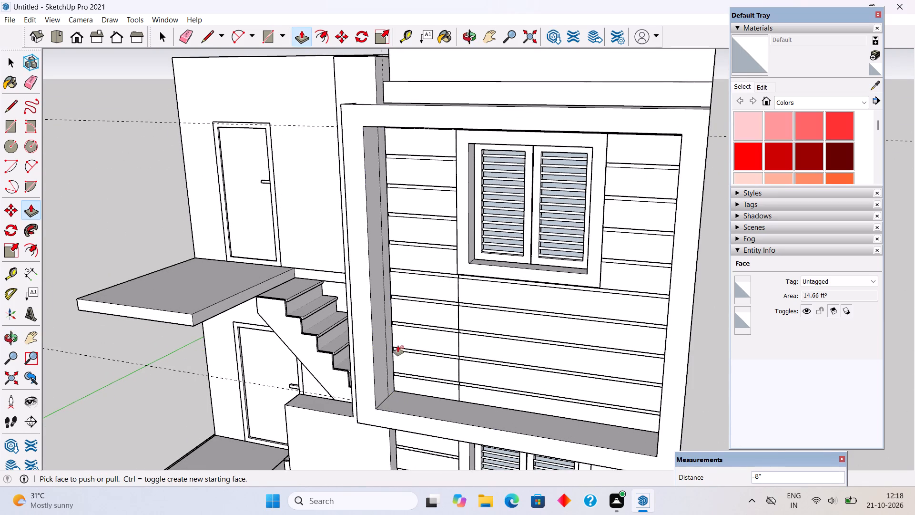
{"action": "key", "text": "space"}
Examine the projecting frame, the cladding inside it and its junction with the pillar and parapet from several angles.
{"action": "scroll", "coordinate": [389, 380], "scroll_direction": "down", "scroll_amount": 9}
{"action": "middle_click_drag", "start_coordinate": [410, 424], "coordinate": [499, 393]}
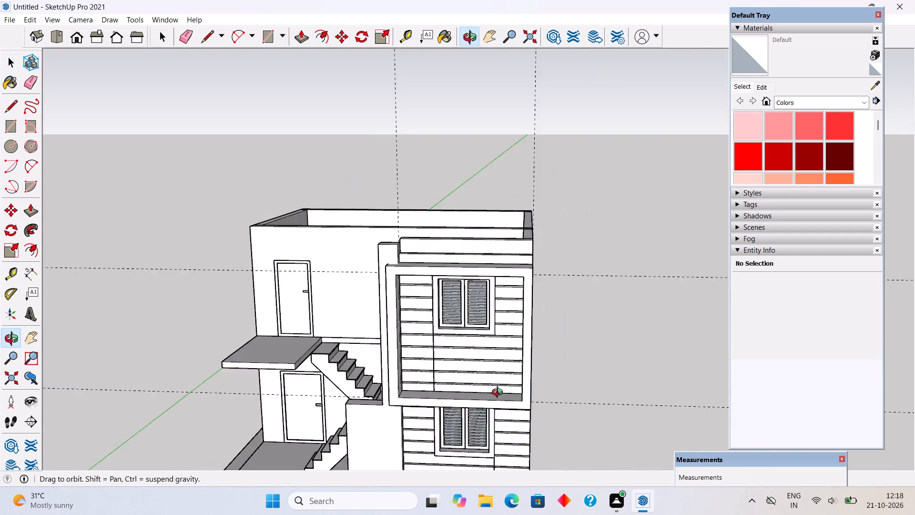
{"action": "middle_click_drag", "start_coordinate": [499, 393], "coordinate": [578, 328]}
{"action": "left_click", "coordinate": [590, 309]}
{"action": "scroll", "coordinate": [525, 361], "scroll_direction": "down", "scroll_amount": 1}
{"action": "middle_click_drag", "start_coordinate": [524, 361], "coordinate": [429, 415]}
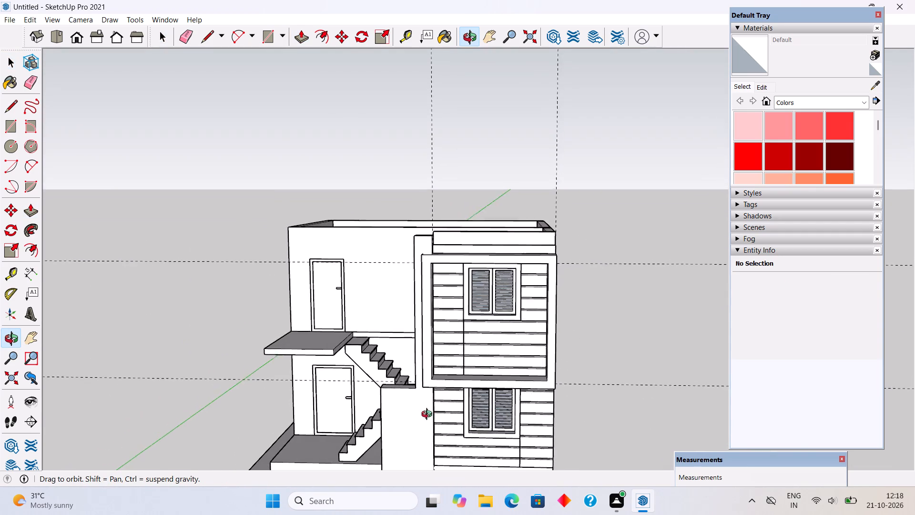
{"action": "middle_click_drag", "start_coordinate": [429, 415], "coordinate": [416, 400]}
{"action": "scroll", "coordinate": [414, 361], "scroll_direction": "down", "scroll_amount": 3}
{"action": "scroll", "coordinate": [411, 272], "scroll_direction": "down", "scroll_amount": 5}
{"action": "scroll", "coordinate": [449, 413], "scroll_direction": "up", "scroll_amount": 5}
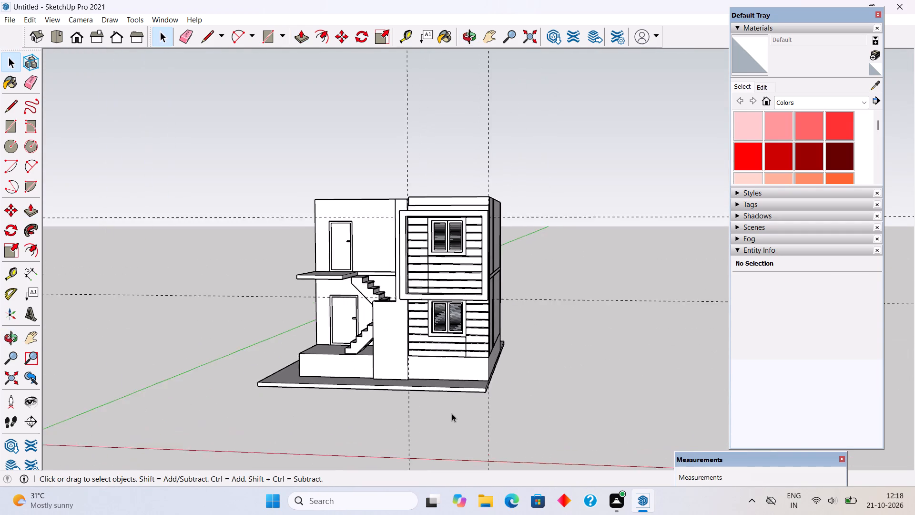
{"action": "scroll", "coordinate": [452, 413], "scroll_direction": "up", "scroll_amount": 5}
{"action": "middle_click_drag", "start_coordinate": [437, 372], "coordinate": [519, 412]}
{"action": "scroll", "coordinate": [519, 412], "scroll_direction": "up", "scroll_amount": 2}
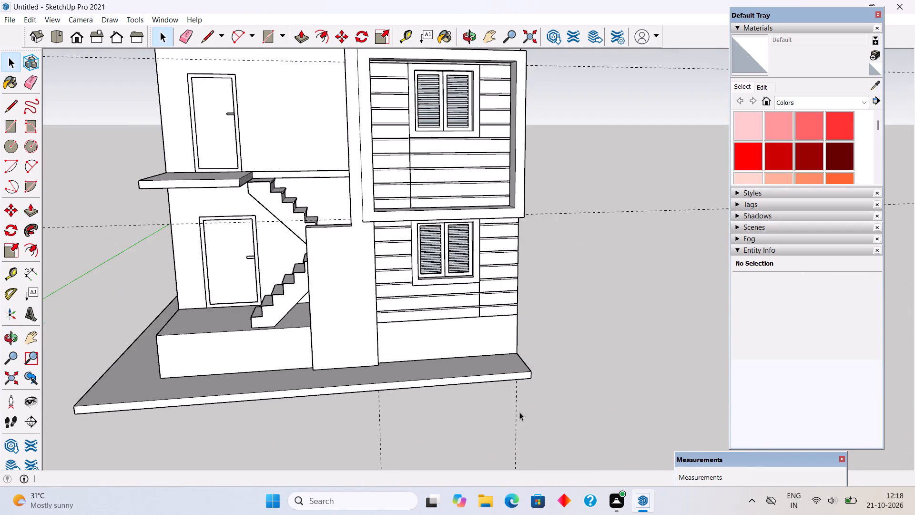
{"action": "scroll", "coordinate": [519, 412], "scroll_direction": "up", "scroll_amount": 1}
{"action": "scroll", "coordinate": [520, 412], "scroll_direction": "down", "scroll_amount": 5}
{"action": "scroll", "coordinate": [520, 199], "scroll_direction": "up", "scroll_amount": 8}
{"action": "middle_click_drag", "start_coordinate": [505, 245], "coordinate": [462, 235]}
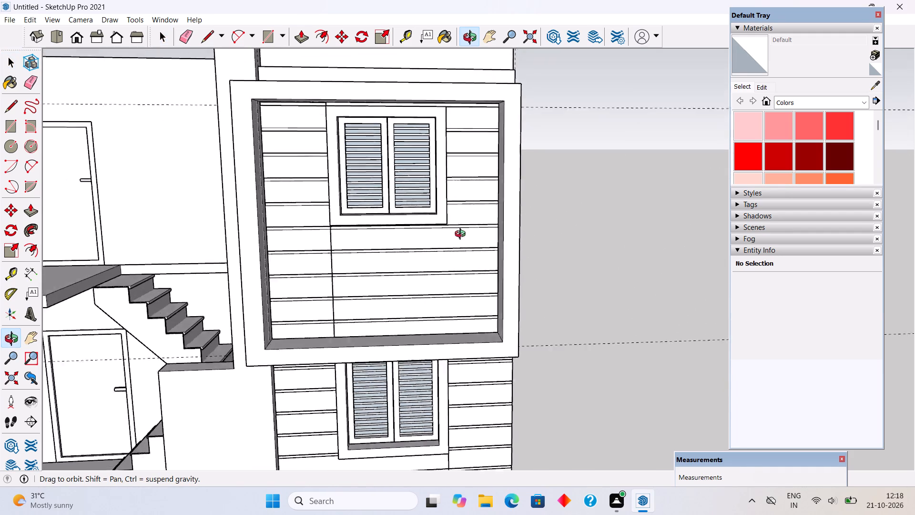
{"action": "middle_click_drag", "start_coordinate": [462, 235], "coordinate": [359, 232]}
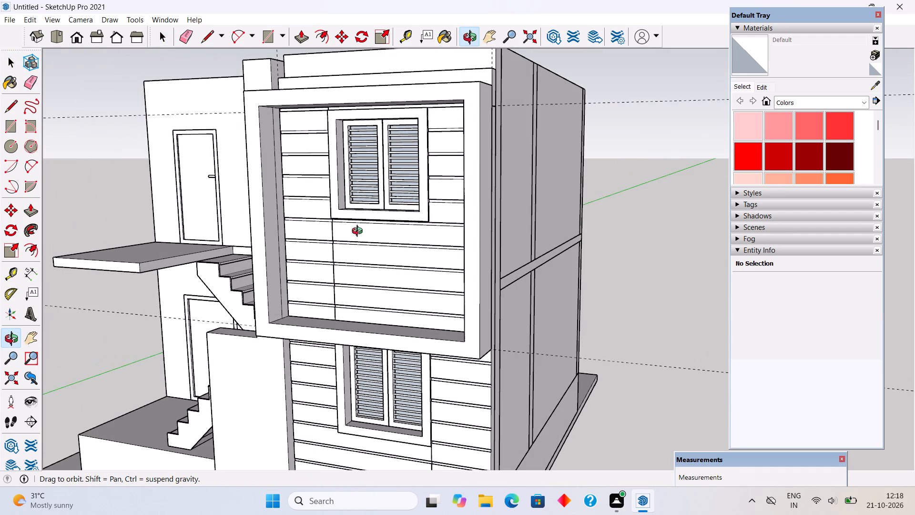
{"action": "middle_click_drag", "start_coordinate": [359, 232], "coordinate": [451, 148]}
{"action": "scroll", "coordinate": [368, 276], "scroll_direction": "up", "scroll_amount": 8}
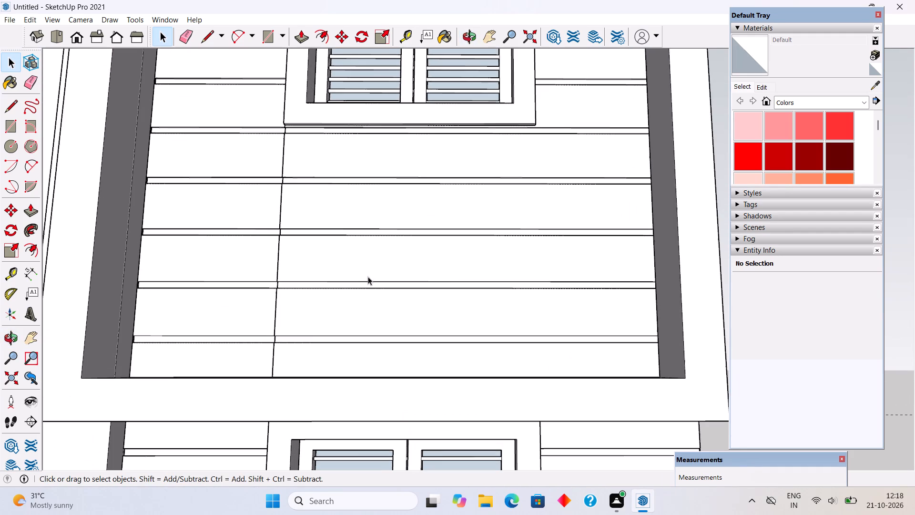
{"action": "middle_click_drag", "start_coordinate": [330, 149], "coordinate": [471, 209]}
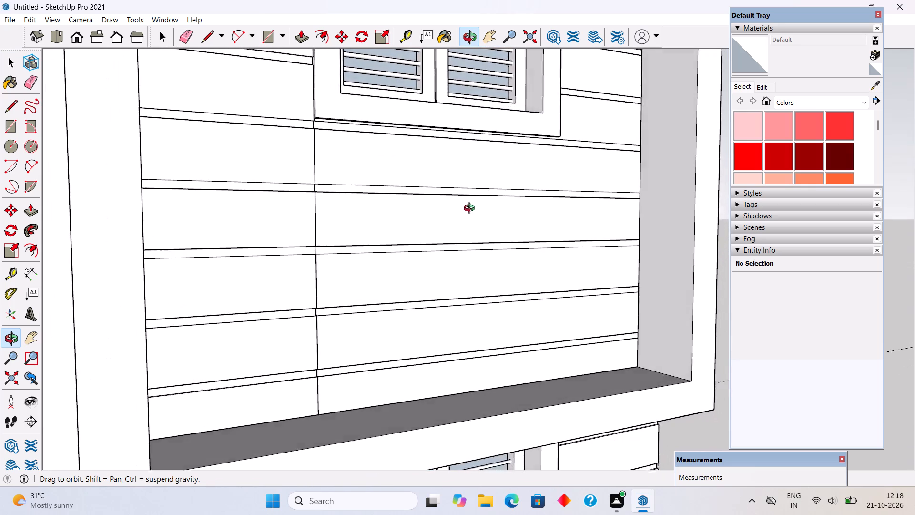
{"action": "middle_click_drag", "start_coordinate": [471, 209], "coordinate": [475, 294]}
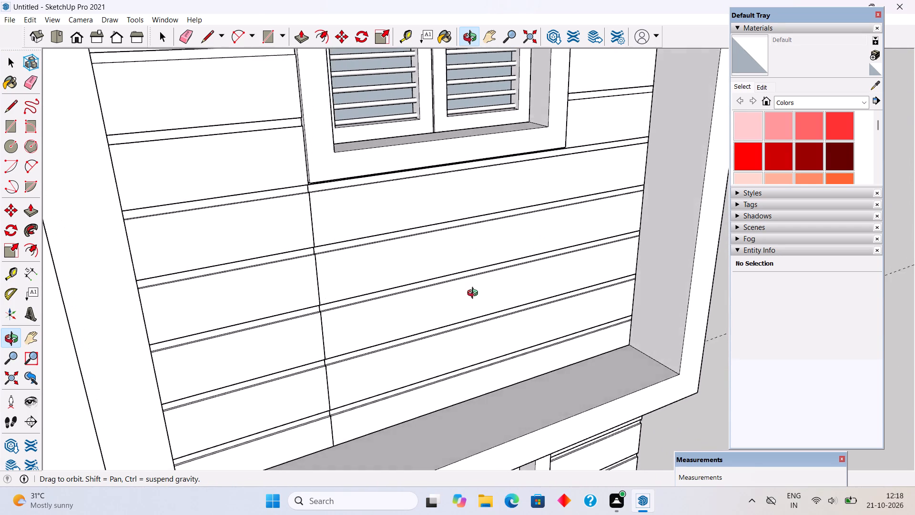
{"action": "middle_click_drag", "start_coordinate": [475, 294], "coordinate": [426, 298]}
{"action": "scroll", "coordinate": [405, 277], "scroll_direction": "down", "scroll_amount": 12}
{"action": "middle_click_drag", "start_coordinate": [399, 296], "coordinate": [357, 220]}
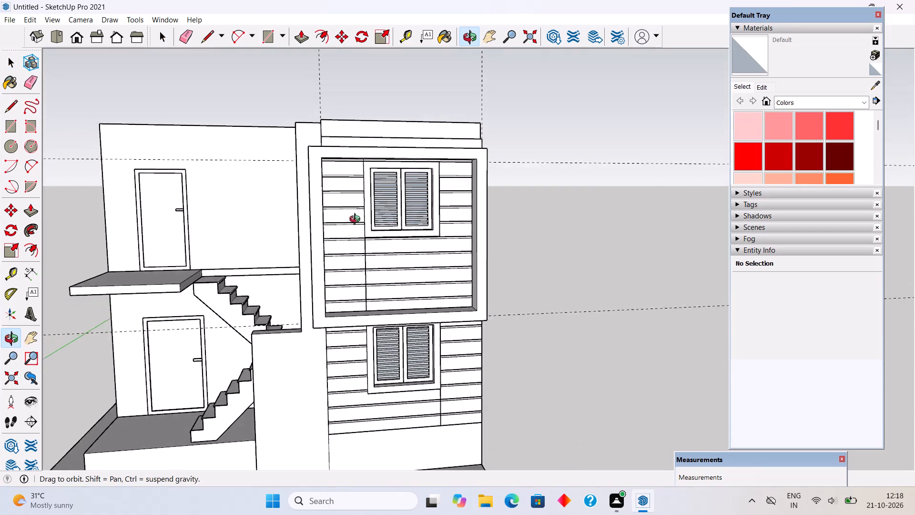
{"action": "middle_click_drag", "start_coordinate": [357, 220], "coordinate": [279, 195]}
{"action": "scroll", "coordinate": [279, 194], "scroll_direction": "up", "scroll_amount": 3}
{"action": "middle_click_drag", "start_coordinate": [519, 258], "coordinate": [433, 272]}
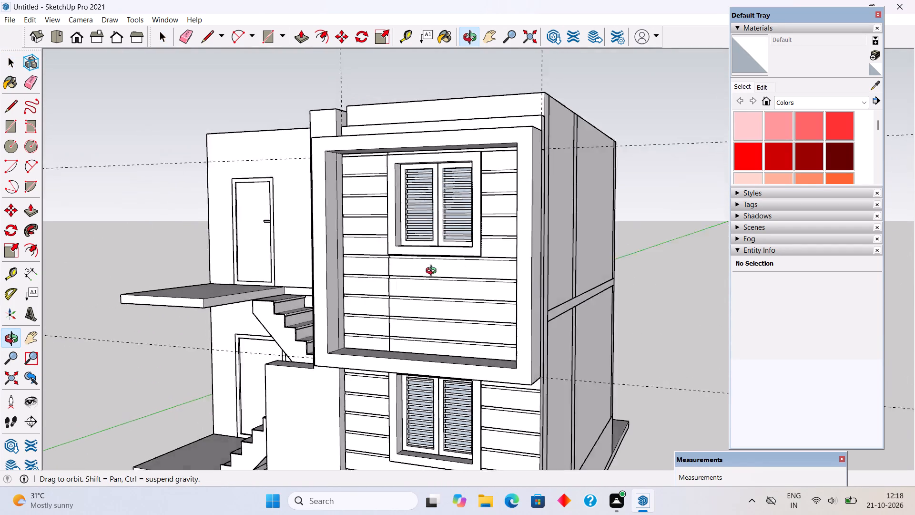
{"action": "middle_click_drag", "start_coordinate": [433, 272], "coordinate": [329, 189]}
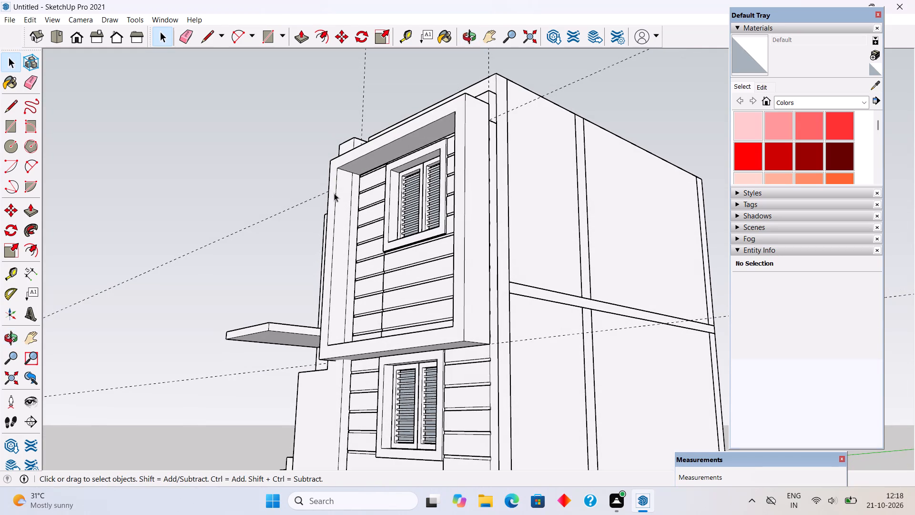
{"action": "scroll", "coordinate": [346, 205], "scroll_direction": "down", "scroll_amount": 4}
{"action": "middle_click_drag", "start_coordinate": [347, 236], "coordinate": [426, 340]}
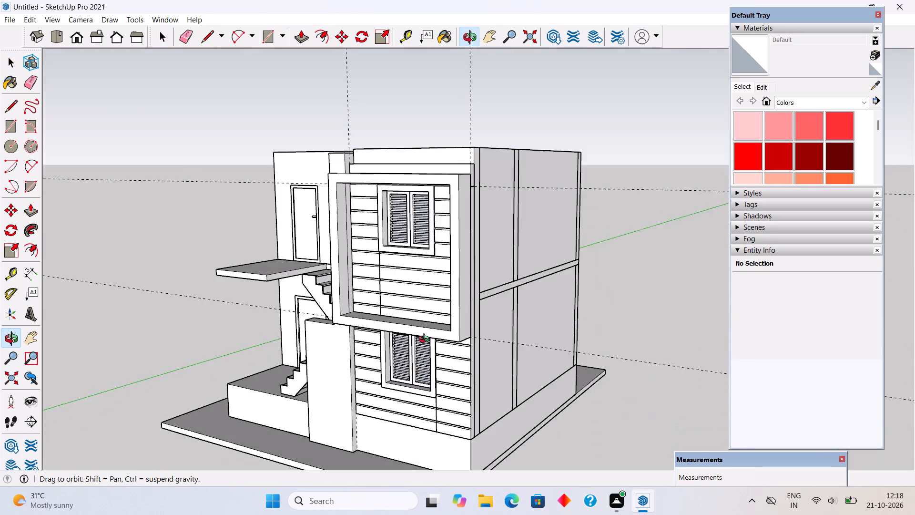
{"action": "middle_click_drag", "start_coordinate": [426, 340], "coordinate": [496, 333]}
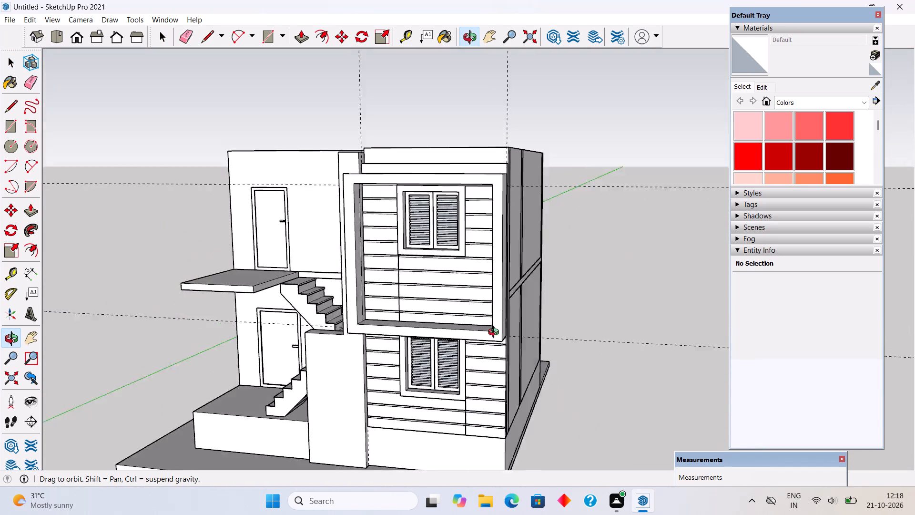
{"action": "middle_click_drag", "start_coordinate": [496, 333], "coordinate": [528, 338]}
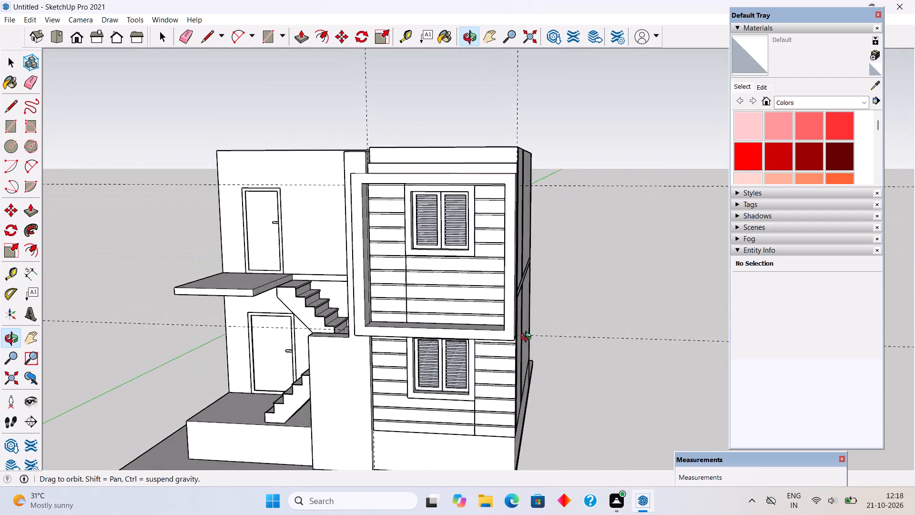
{"action": "middle_click_drag", "start_coordinate": [528, 338], "coordinate": [566, 347]}
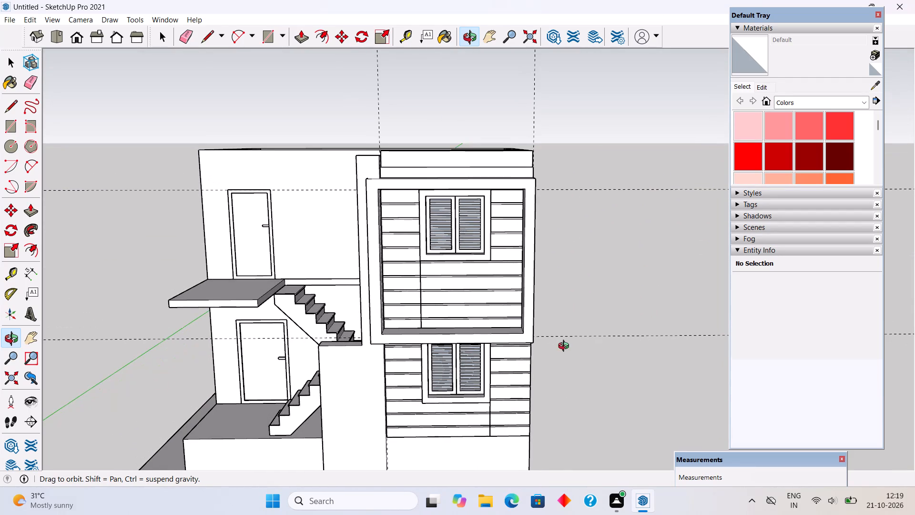
{"action": "middle_click_drag", "start_coordinate": [566, 347], "coordinate": [548, 274]}
{"action": "scroll", "coordinate": [552, 273], "scroll_direction": "up", "scroll_amount": 3}
{"action": "middle_click_drag", "start_coordinate": [328, 263], "coordinate": [487, 257]}
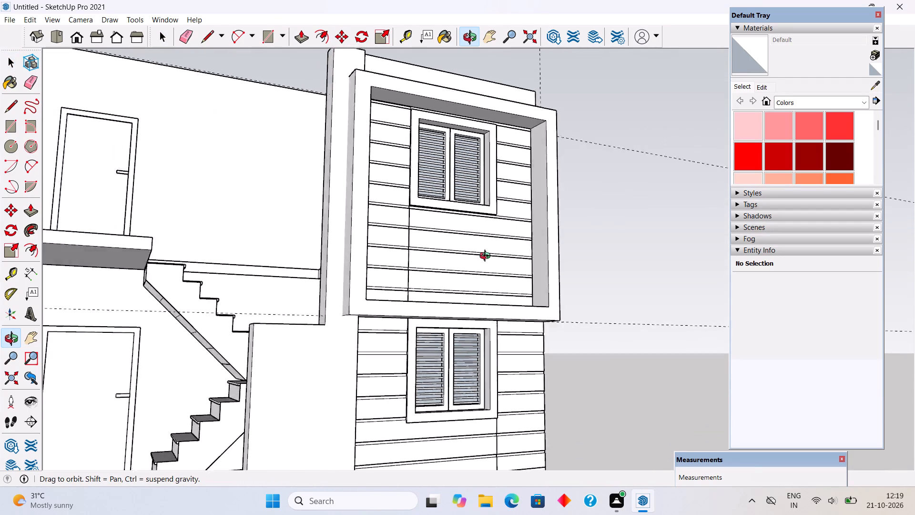
{"action": "middle_click_drag", "start_coordinate": [487, 257], "coordinate": [579, 356]}
{"action": "scroll", "coordinate": [579, 356], "scroll_direction": "up", "scroll_amount": 2}
{"action": "scroll", "coordinate": [580, 356], "scroll_direction": "down", "scroll_amount": 3}
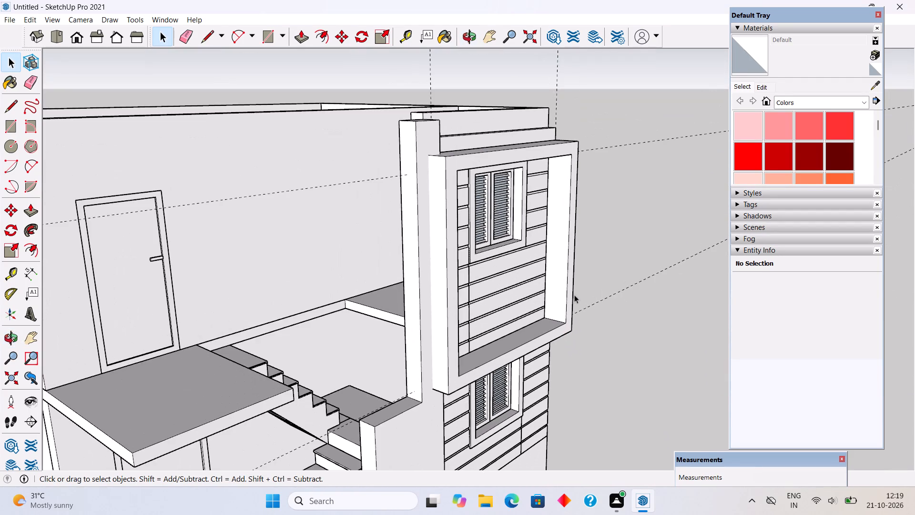
{"action": "middle_click_drag", "start_coordinate": [571, 279], "coordinate": [523, 312]}
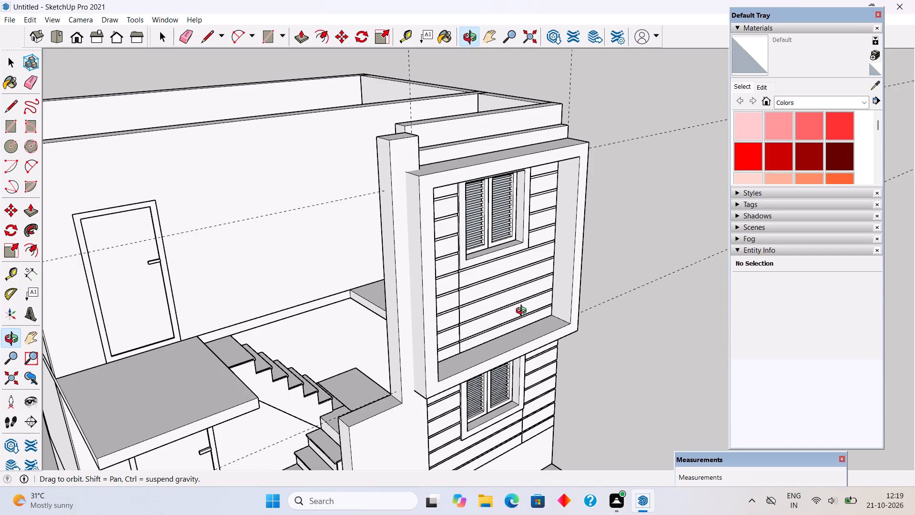
{"action": "middle_click_drag", "start_coordinate": [523, 312], "coordinate": [482, 294]}
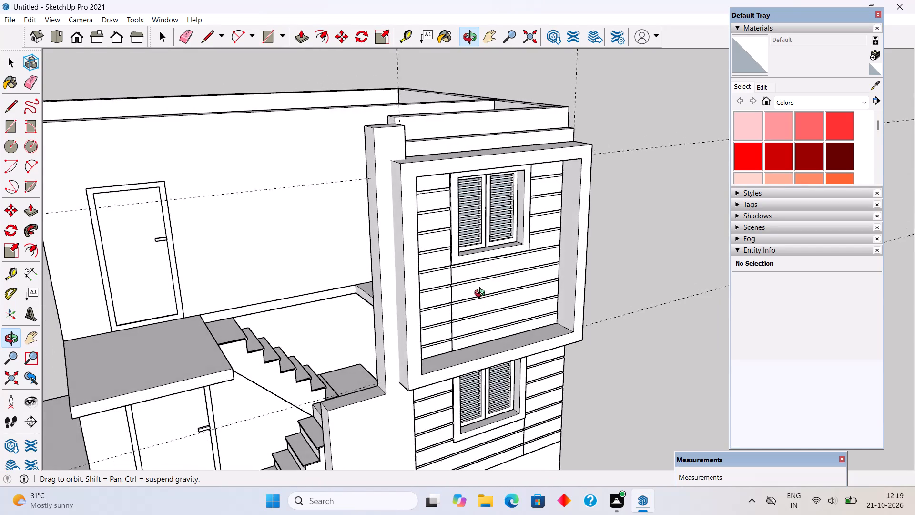
{"action": "middle_click_drag", "start_coordinate": [482, 294], "coordinate": [478, 293]}
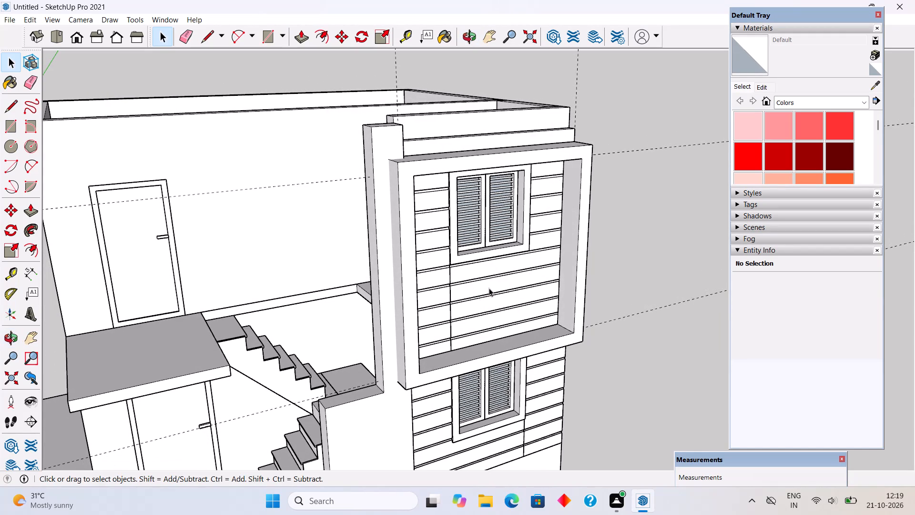
{"action": "scroll", "coordinate": [511, 274], "scroll_direction": "up", "scroll_amount": 1}
{"action": "middle_click_drag", "start_coordinate": [511, 255], "coordinate": [563, 137]}
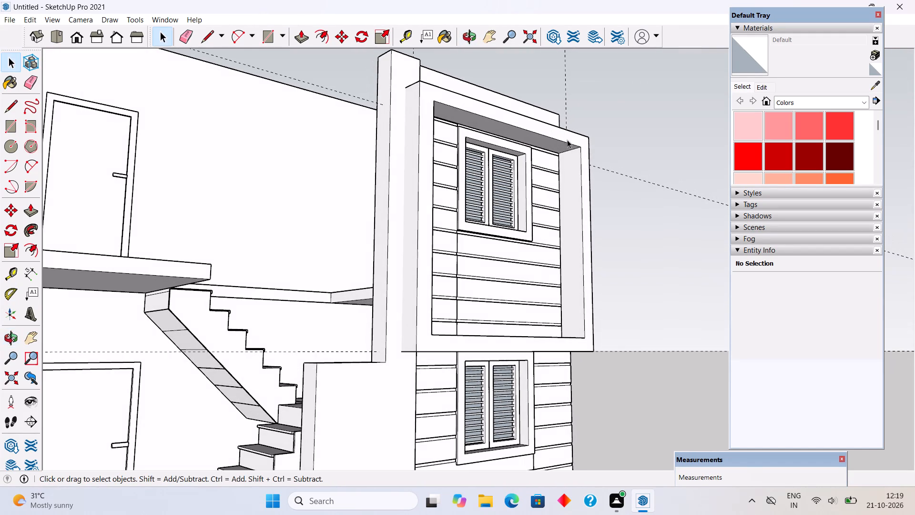
{"action": "scroll", "coordinate": [604, 267], "scroll_direction": "up", "scroll_amount": 3}
{"action": "scroll", "coordinate": [594, 281], "scroll_direction": "down", "scroll_amount": 4}
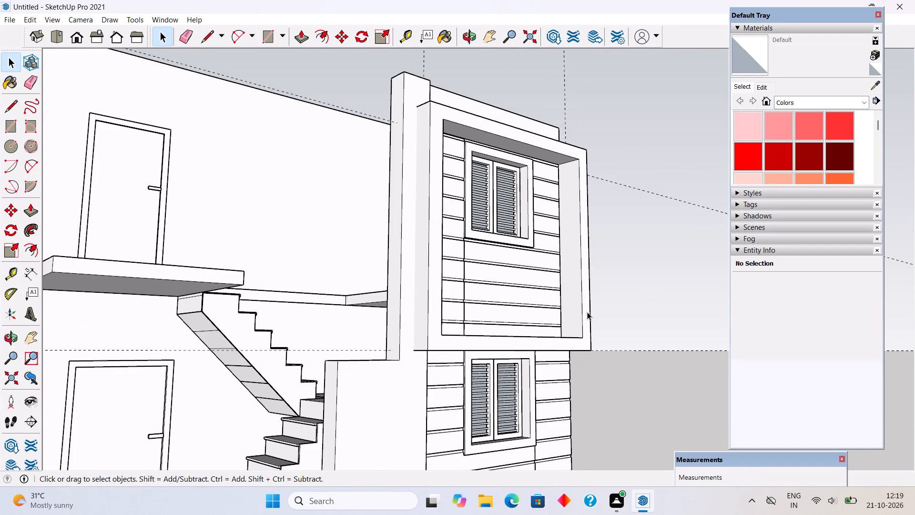
Make the whole projecting border frame around the upper cladding into a group.
{"action": "triple_click", "coordinate": [587, 312]}
{"action": "right_click", "coordinate": [587, 312]}
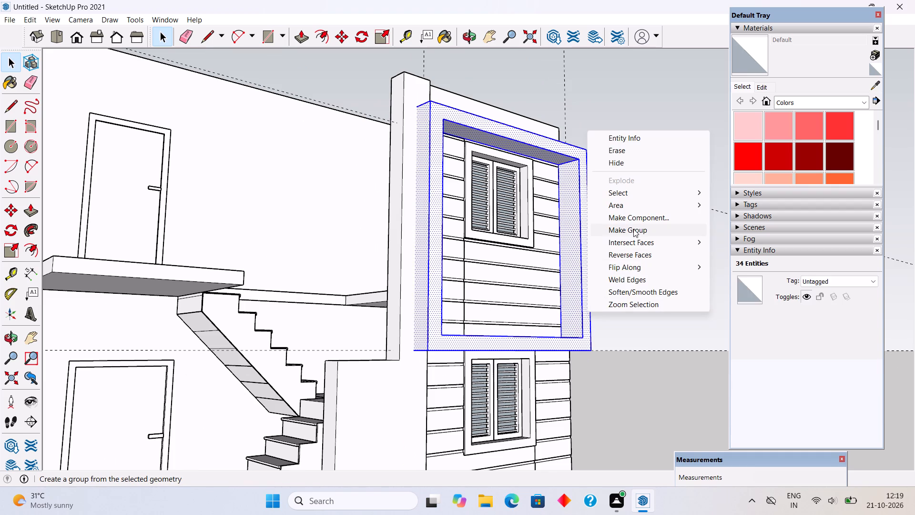
{"action": "left_click", "coordinate": [633, 229]}
{"action": "left_click", "coordinate": [627, 236]}
Draw the frame's missing back edges beside the pillar: an 11' 1 1/4" vertical line, then 9" and 6" lines along its top.
{"action": "middle_click_drag", "start_coordinate": [615, 238], "coordinate": [615, 309]}
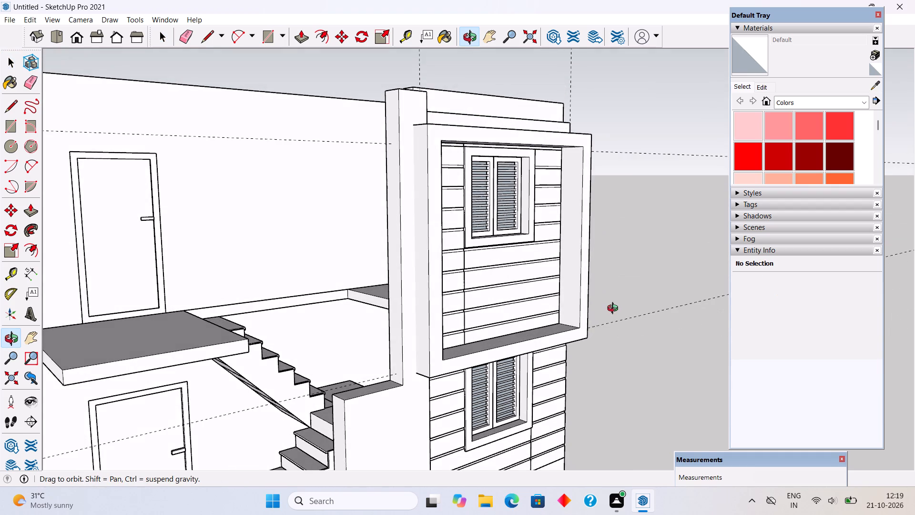
{"action": "middle_click_drag", "start_coordinate": [615, 309], "coordinate": [615, 322]}
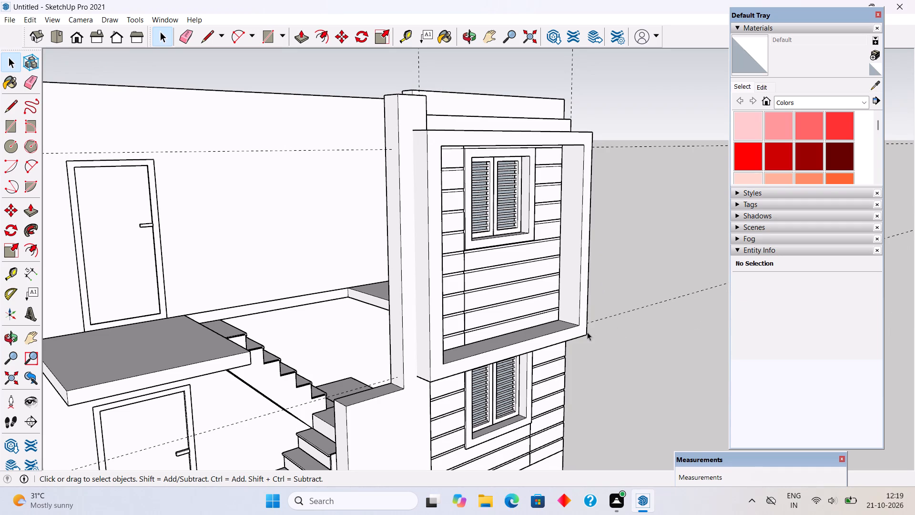
{"action": "middle_click_drag", "start_coordinate": [430, 343], "coordinate": [493, 390]}
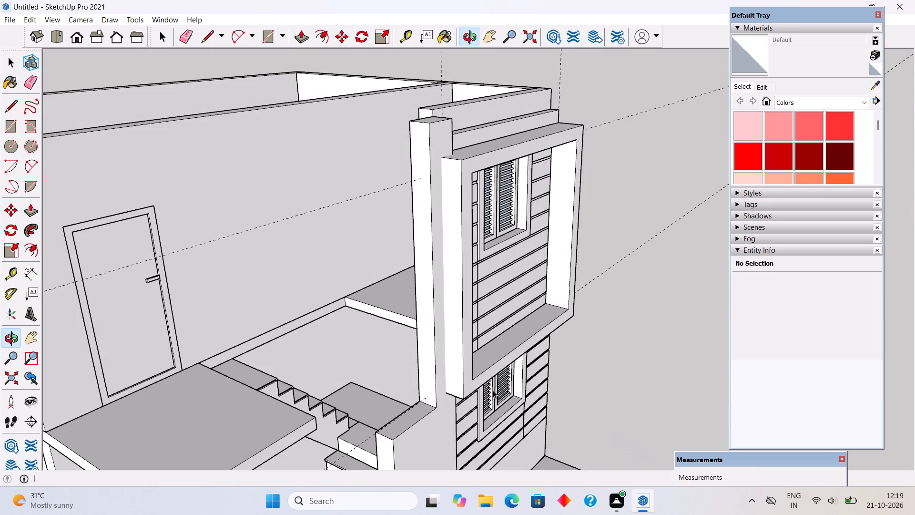
{"action": "key", "text": "l"}
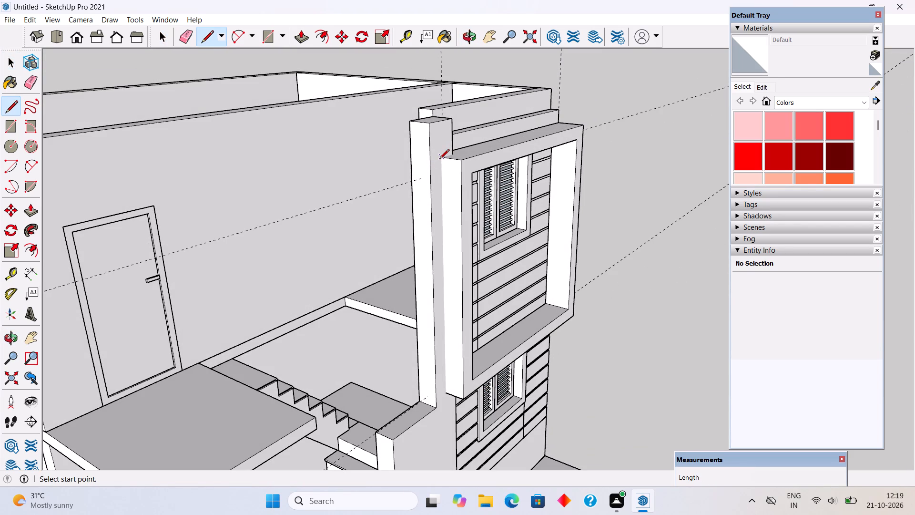
{"action": "left_click", "coordinate": [439, 160]}
{"action": "left_click", "coordinate": [449, 394]}
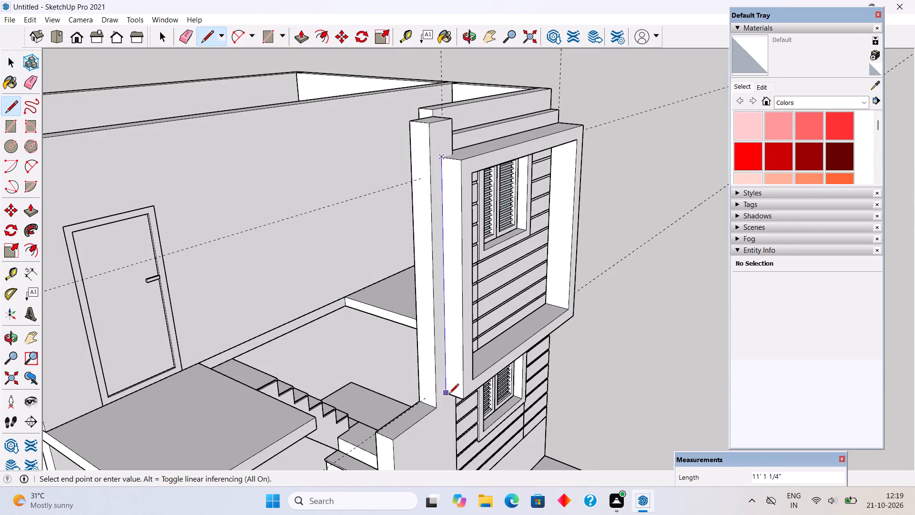
{"action": "key", "text": "l"}
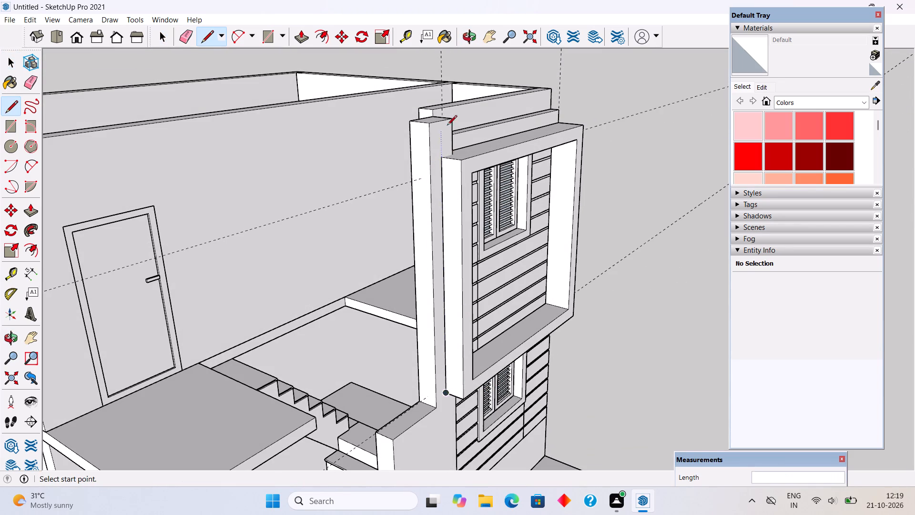
{"action": "middle_click_drag", "start_coordinate": [437, 168], "coordinate": [221, 367]}
{"action": "scroll", "coordinate": [370, 236], "scroll_direction": "up", "scroll_amount": 9}
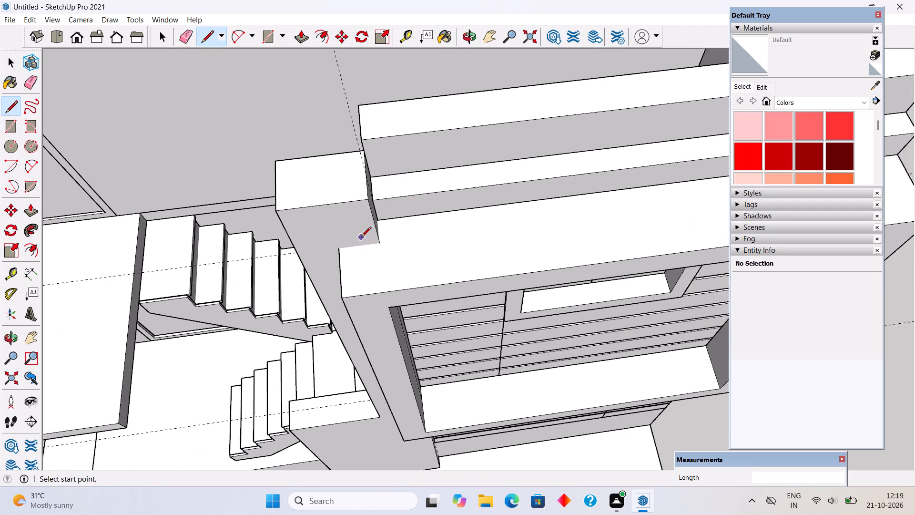
{"action": "left_click", "coordinate": [336, 251]}
{"action": "left_click", "coordinate": [381, 245]}
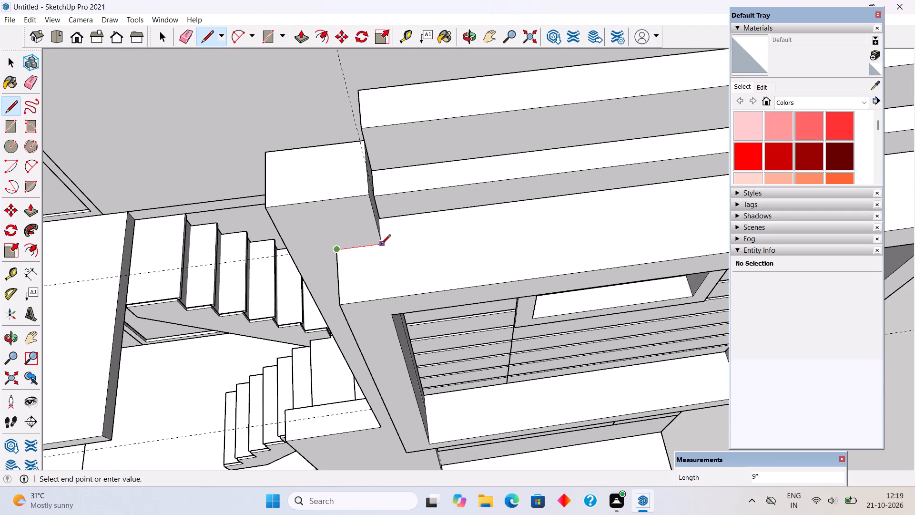
{"action": "middle_click_drag", "start_coordinate": [387, 234], "coordinate": [321, 263]}
{"action": "scroll", "coordinate": [362, 233], "scroll_direction": "up", "scroll_amount": 5}
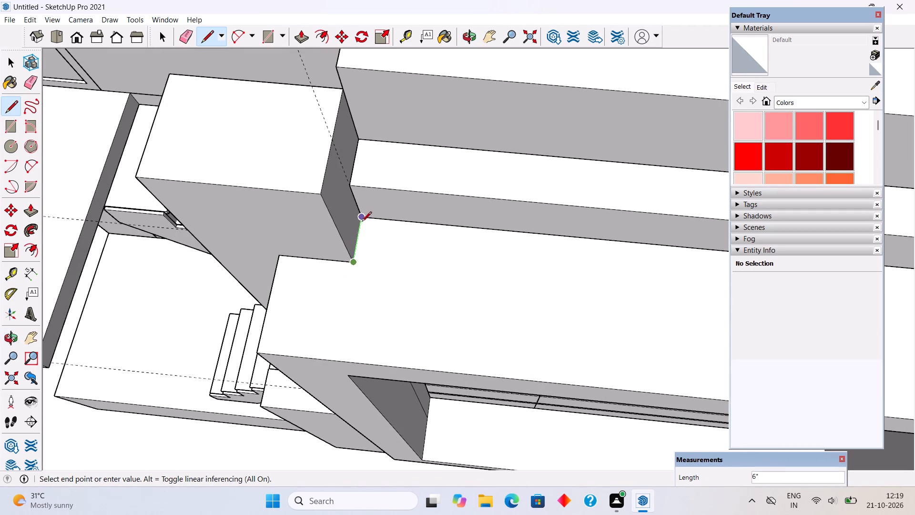
{"action": "left_click", "coordinate": [362, 218]}
Draw the missing edges on the frame's underside where it meets the pillar, ending at the inner corner with the cladding.
{"action": "scroll", "coordinate": [349, 278], "scroll_direction": "down", "scroll_amount": 4}
{"action": "scroll", "coordinate": [344, 336], "scroll_direction": "down", "scroll_amount": 4}
{"action": "middle_click_drag", "start_coordinate": [356, 351], "coordinate": [385, 249]}
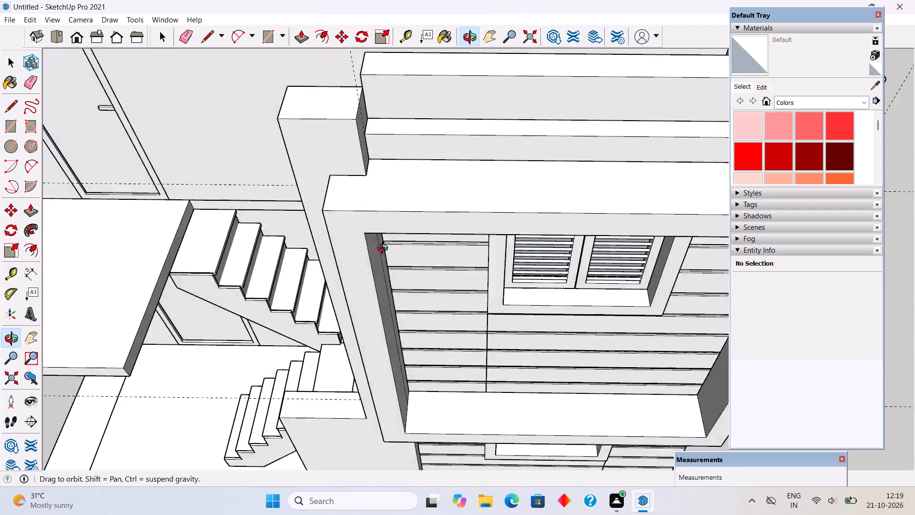
{"action": "middle_click_drag", "start_coordinate": [385, 249], "coordinate": [414, 155]}
{"action": "scroll", "coordinate": [414, 151], "scroll_direction": "down", "scroll_amount": 3}
{"action": "key", "text": "space"}
{"action": "scroll", "coordinate": [400, 207], "scroll_direction": "down", "scroll_amount": 5}
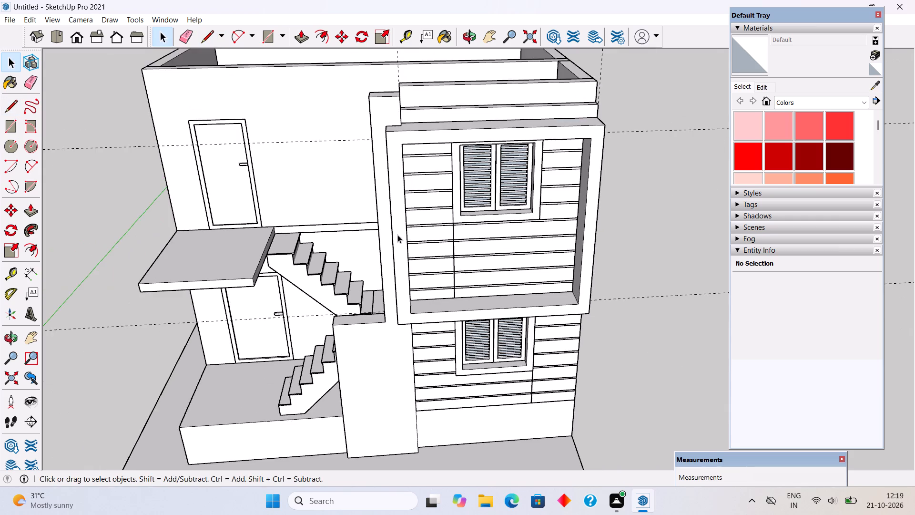
{"action": "middle_click_drag", "start_coordinate": [392, 248], "coordinate": [537, 107]}
{"action": "middle_click_drag", "start_coordinate": [538, 239], "coordinate": [295, 113]}
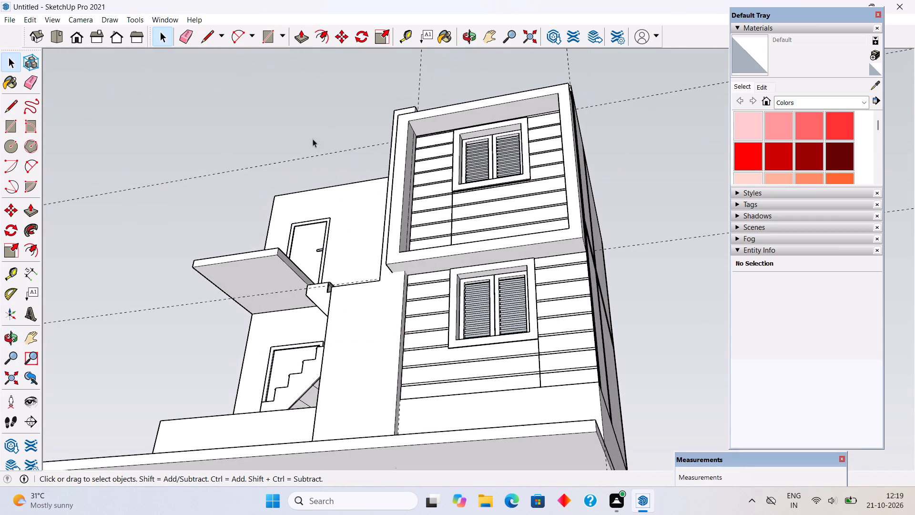
{"action": "scroll", "coordinate": [410, 296], "scroll_direction": "up", "scroll_amount": 7}
{"action": "key", "text": "l"}
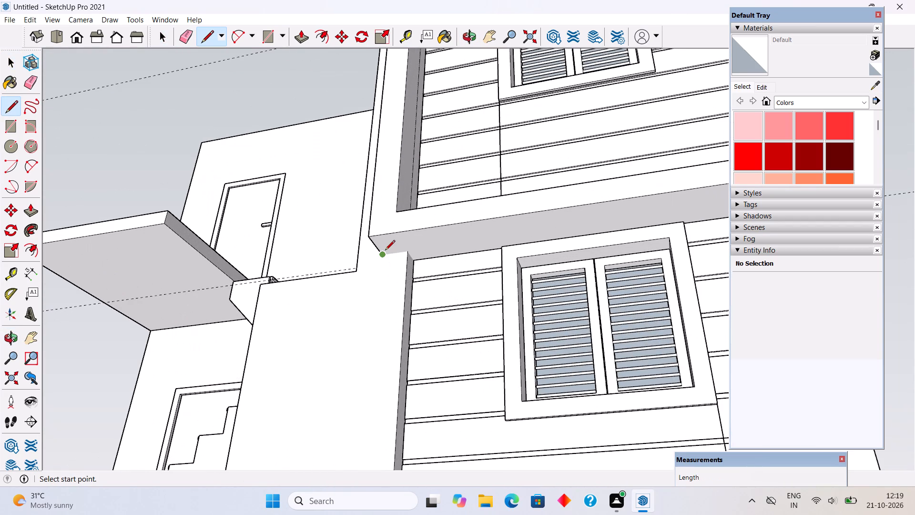
{"action": "left_click", "coordinate": [385, 251]}
{"action": "left_click", "coordinate": [409, 245]}
{"action": "middle_click_drag", "start_coordinate": [417, 256], "coordinate": [328, 274]}
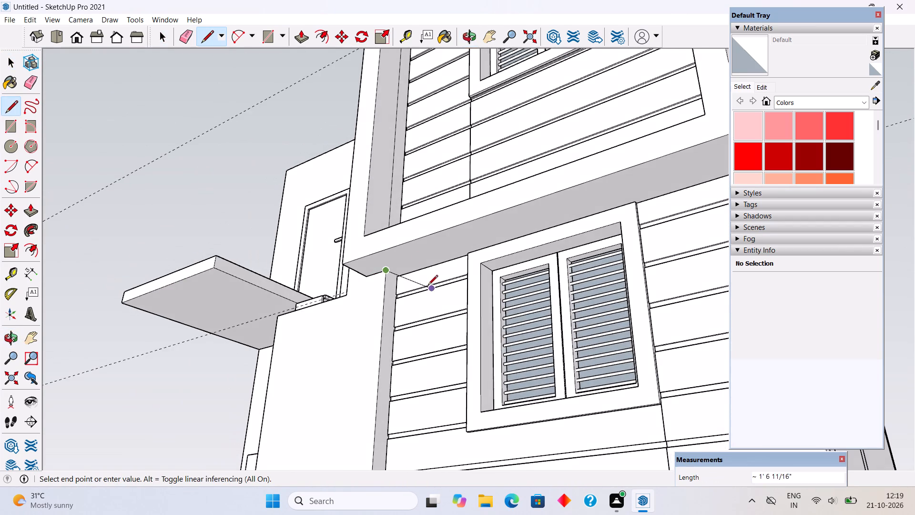
{"action": "scroll", "coordinate": [412, 267], "scroll_direction": "up", "scroll_amount": 9}
{"action": "left_click", "coordinate": [400, 287]}
{"action": "scroll", "coordinate": [398, 289], "scroll_direction": "down", "scroll_amount": 5}
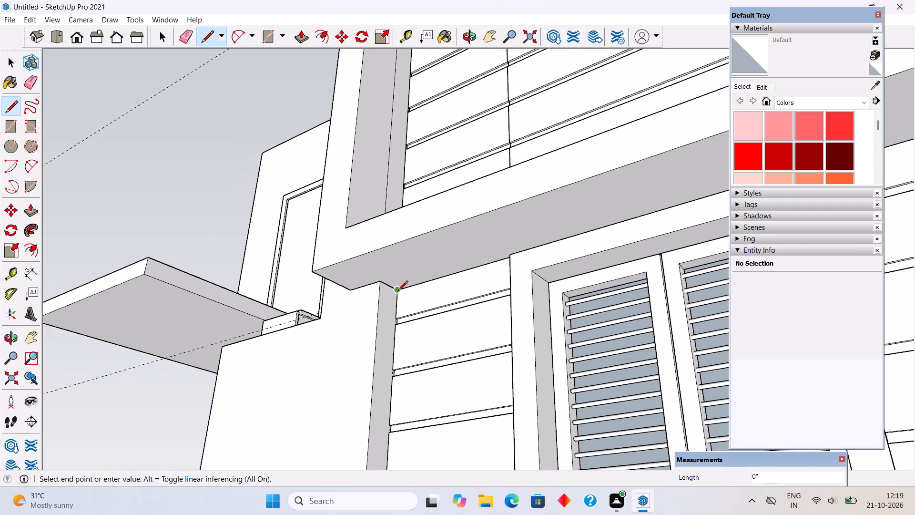
{"action": "key", "text": "space"}
Examine the whole house from the front, both sides and above, checking the frame against the pillar and staircase.
{"action": "scroll", "coordinate": [398, 291], "scroll_direction": "down", "scroll_amount": 20}
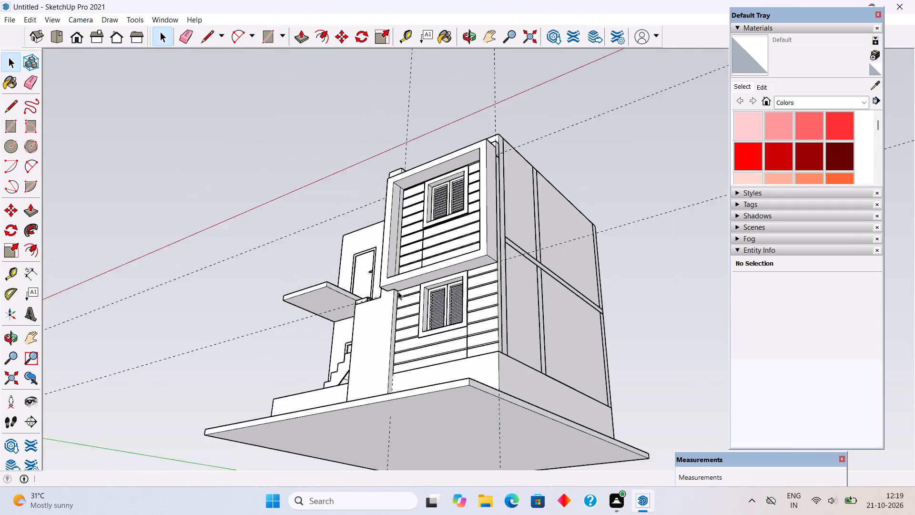
{"action": "scroll", "coordinate": [398, 291], "scroll_direction": "down", "scroll_amount": 1}
{"action": "middle_click_drag", "start_coordinate": [410, 267], "coordinate": [657, 414]}
{"action": "scroll", "coordinate": [441, 293], "scroll_direction": "down", "scroll_amount": 1}
{"action": "middle_click_drag", "start_coordinate": [402, 347], "coordinate": [429, 296]}
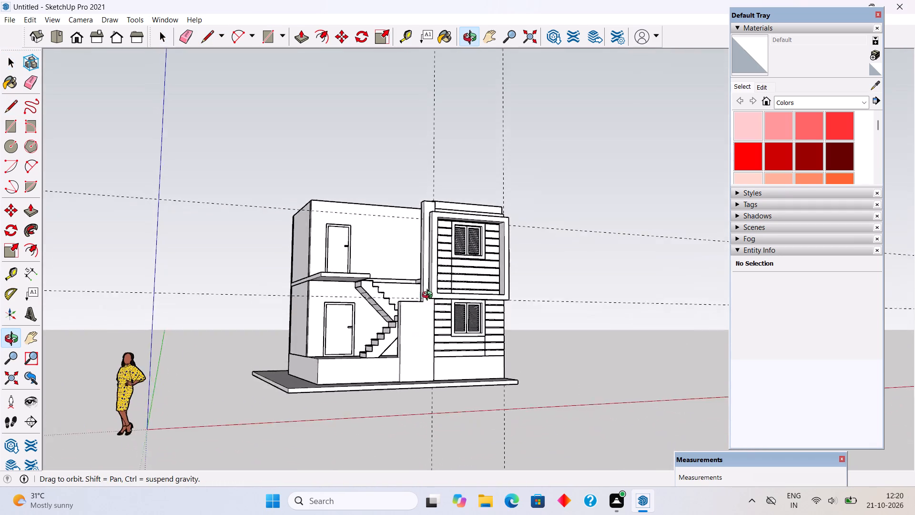
{"action": "middle_click_drag", "start_coordinate": [429, 296], "coordinate": [417, 318]}
{"action": "scroll", "coordinate": [417, 318], "scroll_direction": "up", "scroll_amount": 6}
{"action": "middle_click_drag", "start_coordinate": [447, 341], "coordinate": [214, 340]}
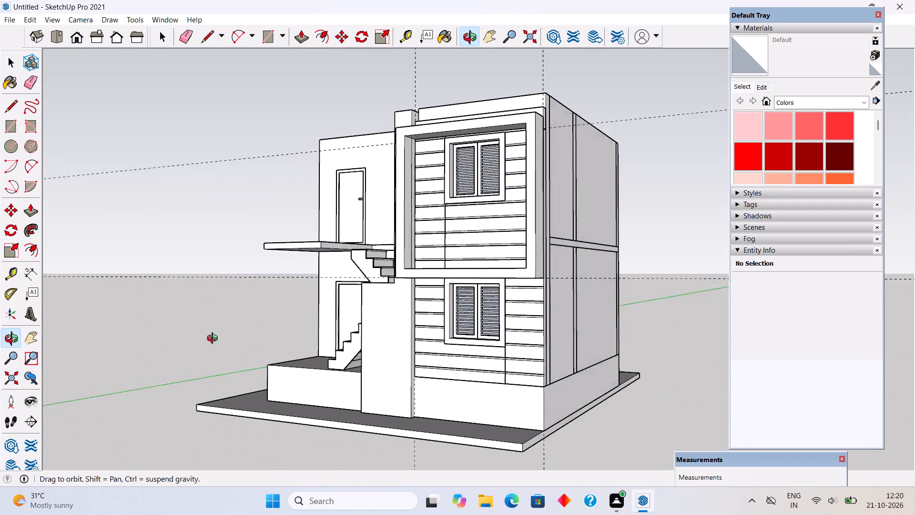
{"action": "middle_click_drag", "start_coordinate": [214, 340], "coordinate": [671, 261]}
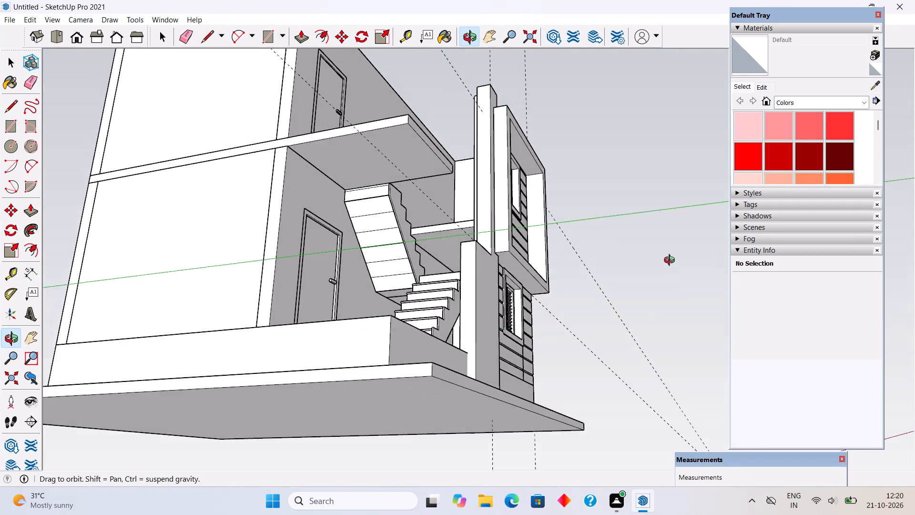
{"action": "middle_click_drag", "start_coordinate": [671, 261], "coordinate": [365, 452]}
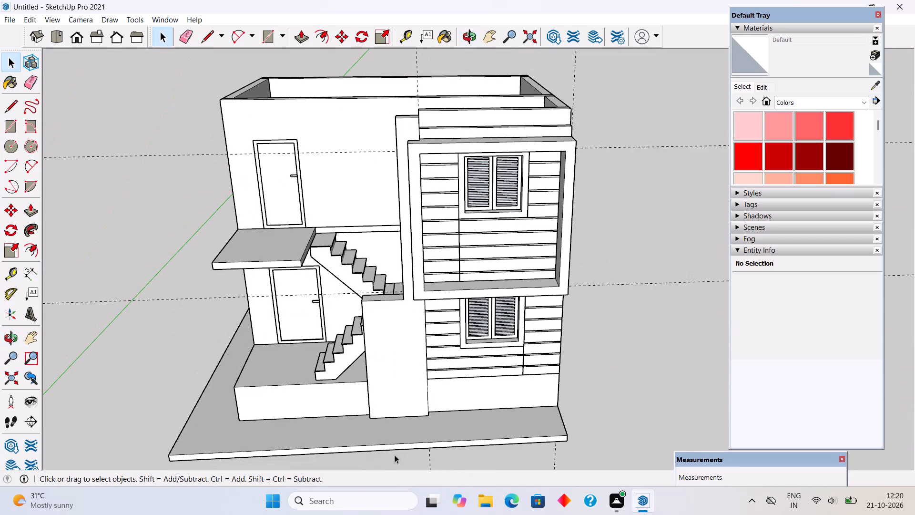
{"action": "scroll", "coordinate": [396, 455], "scroll_direction": "down", "scroll_amount": 3}
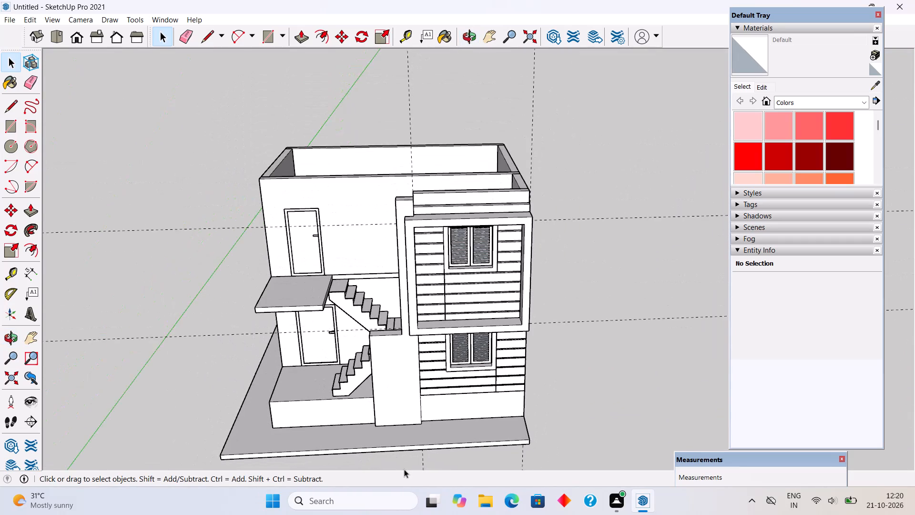
{"action": "scroll", "coordinate": [404, 469], "scroll_direction": "down", "scroll_amount": 2}
{"action": "middle_click_drag", "start_coordinate": [422, 436], "coordinate": [465, 377]}
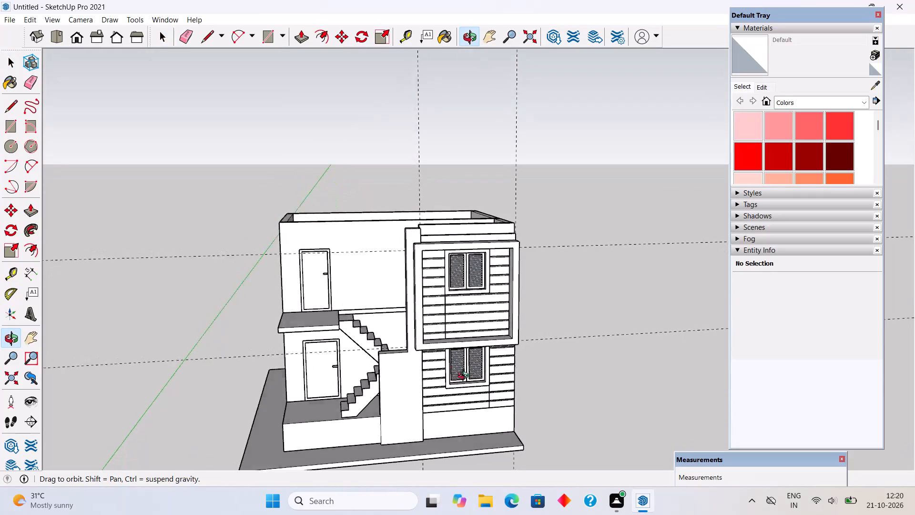
{"action": "middle_click_drag", "start_coordinate": [465, 377], "coordinate": [468, 386]}
{"action": "middle_click_drag", "start_coordinate": [414, 386], "coordinate": [487, 389]}
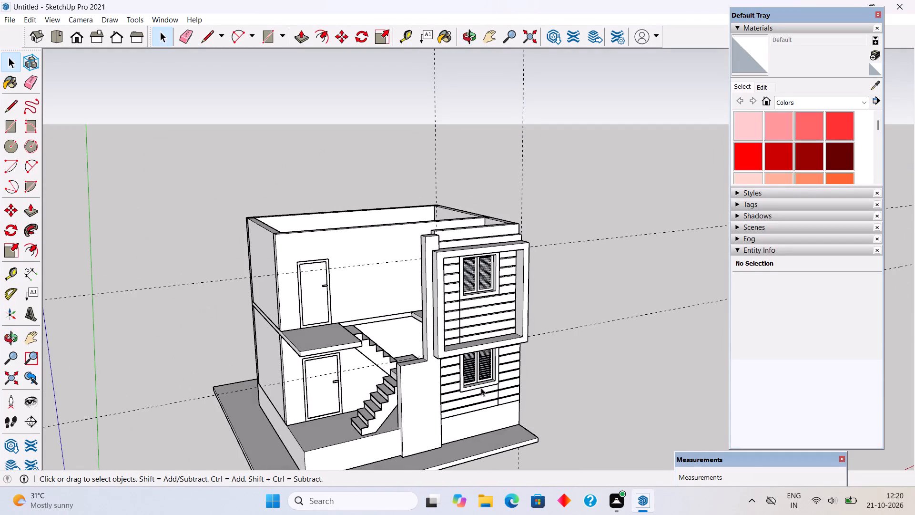
Pull the upper staircase pillar's side face towards the stairs outward by 3".
{"action": "scroll", "coordinate": [422, 366], "scroll_direction": "up", "scroll_amount": 9}
{"action": "triple_click", "coordinate": [440, 342]}
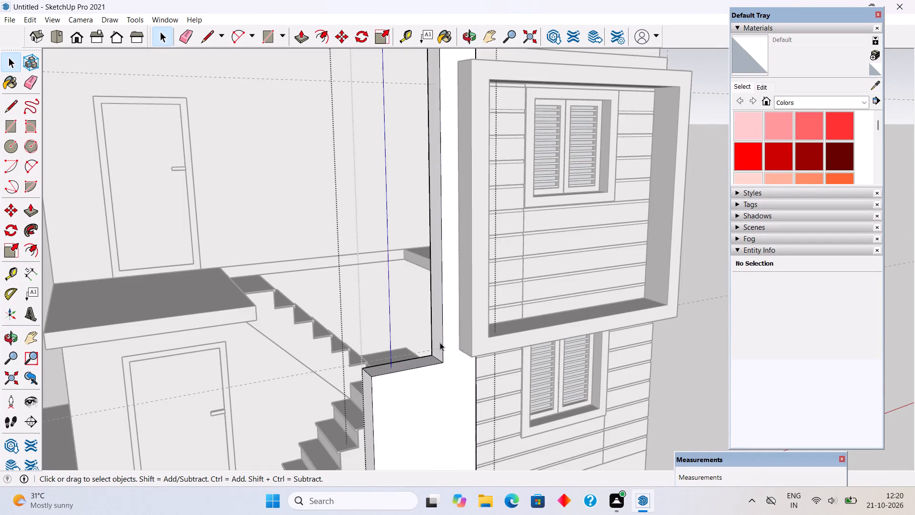
{"action": "key", "text": "p"}
{"action": "left_click", "coordinate": [440, 329]}
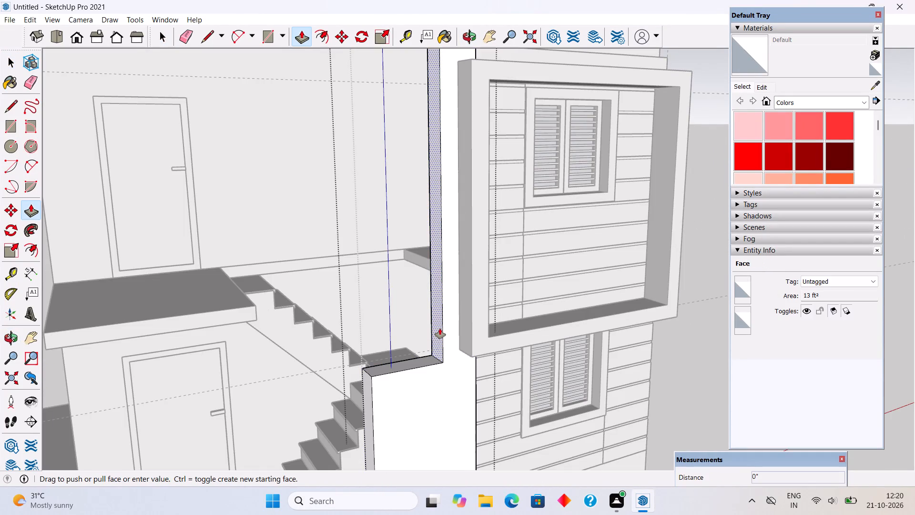
{"action": "type", "text": "3\""}
{"action": "key", "text": "Return"}
{"action": "key", "text": "space"}
{"action": "scroll", "coordinate": [428, 360], "scroll_direction": "down", "scroll_amount": 5}
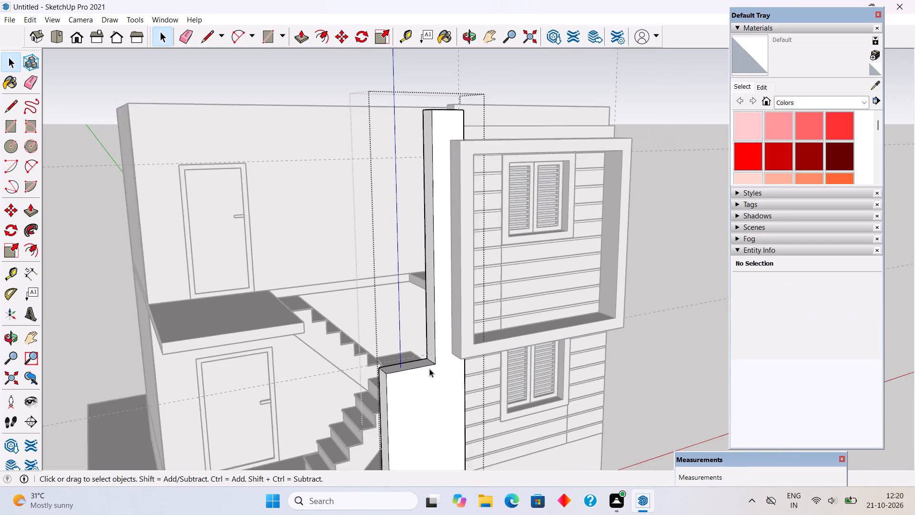
{"action": "scroll", "coordinate": [429, 369], "scroll_direction": "down", "scroll_amount": 4}
{"action": "left_click", "coordinate": [702, 156]}
Push the top of the cladding ledge in front of the parapet down by 8 1/4" to the frame's top level.
{"action": "middle_click_drag", "start_coordinate": [582, 322], "coordinate": [449, 288]}
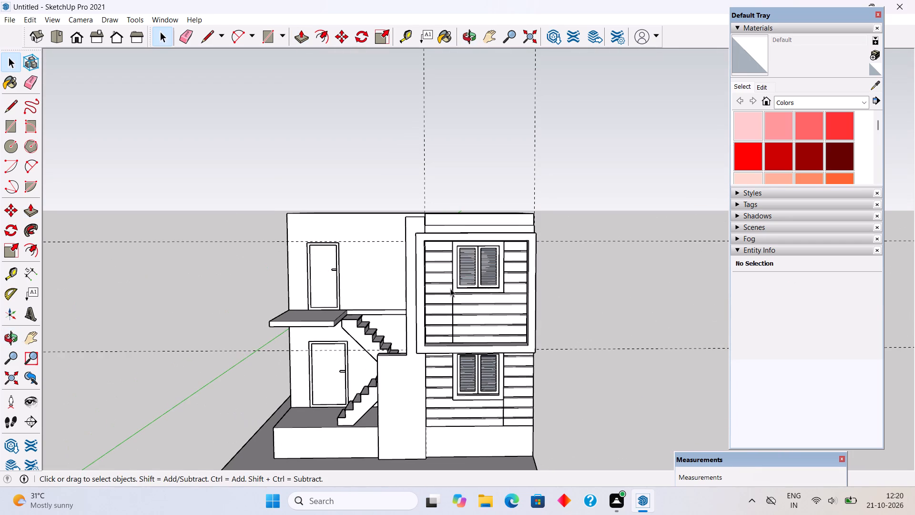
{"action": "middle_click_drag", "start_coordinate": [473, 230], "coordinate": [465, 287]}
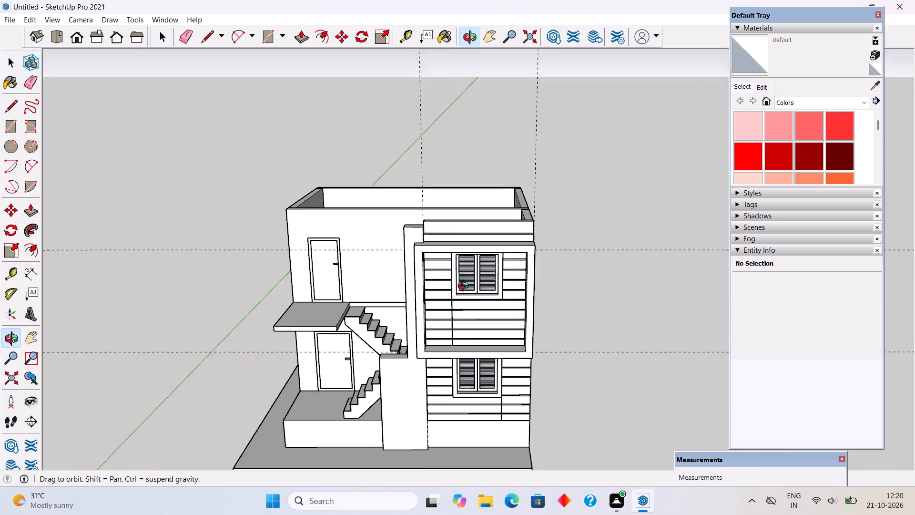
{"action": "middle_click_drag", "start_coordinate": [465, 287], "coordinate": [463, 318]}
{"action": "scroll", "coordinate": [463, 318], "scroll_direction": "up", "scroll_amount": 1}
{"action": "scroll", "coordinate": [484, 244], "scroll_direction": "up", "scroll_amount": 7}
{"action": "scroll", "coordinate": [536, 210], "scroll_direction": "up", "scroll_amount": 4}
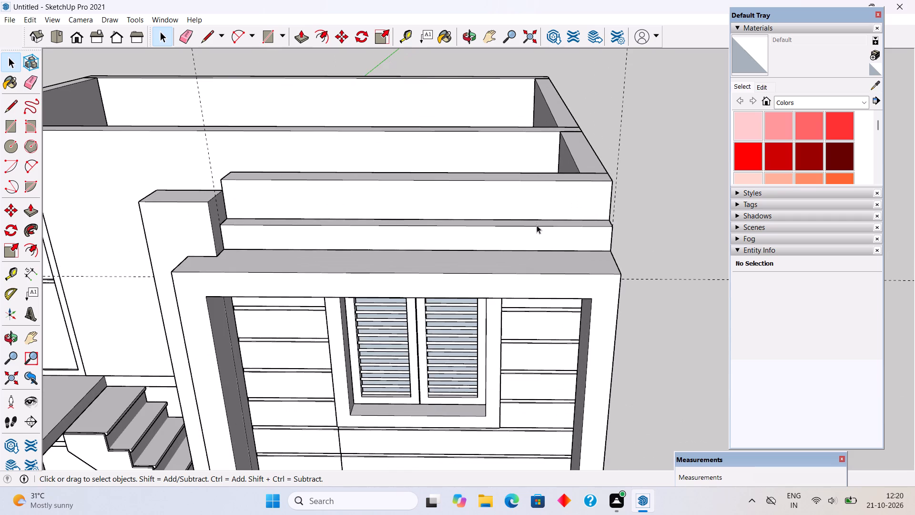
{"action": "triple_click", "coordinate": [537, 226]}
{"action": "key", "text": "p"}
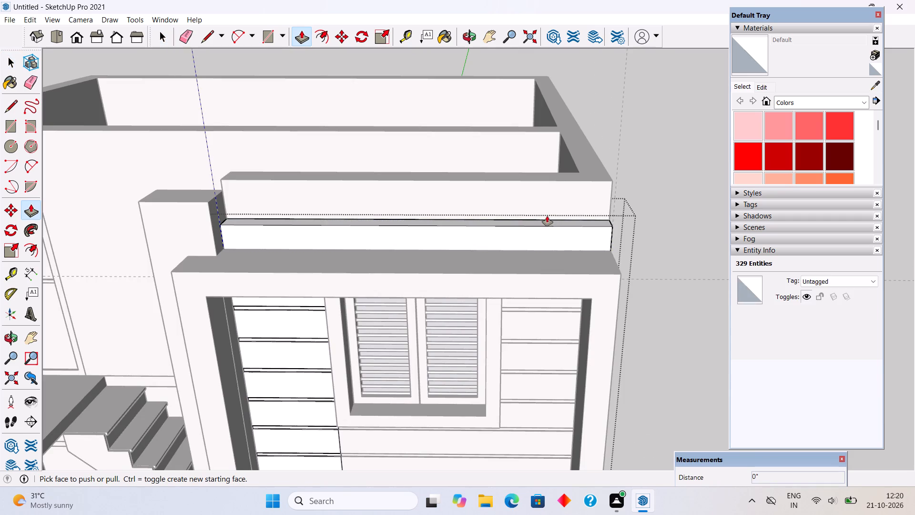
{"action": "left_click", "coordinate": [550, 222]}
{"action": "left_click", "coordinate": [582, 255]}
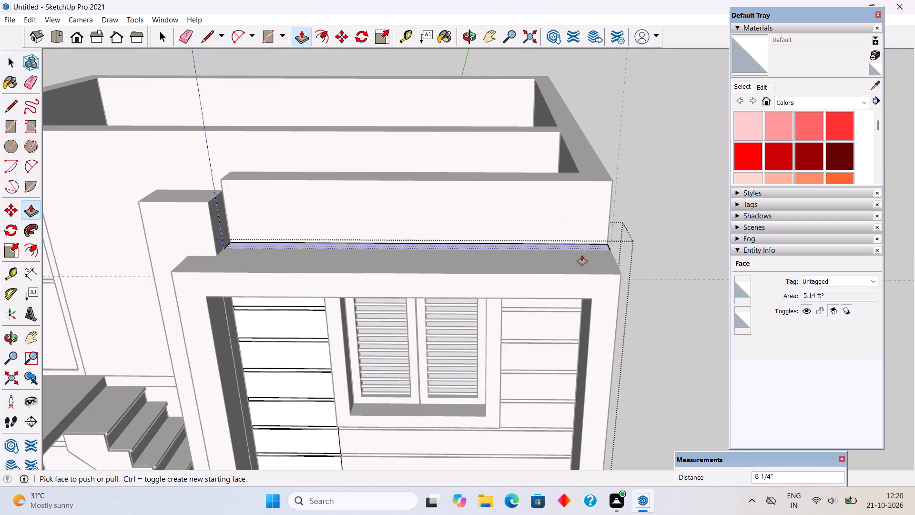
{"action": "key", "text": "space"}
{"action": "left_click", "coordinate": [683, 176]}
Examine the parapet and frame junction up close and in the whole front elevation.
{"action": "middle_click_drag", "start_coordinate": [617, 295], "coordinate": [611, 224]}
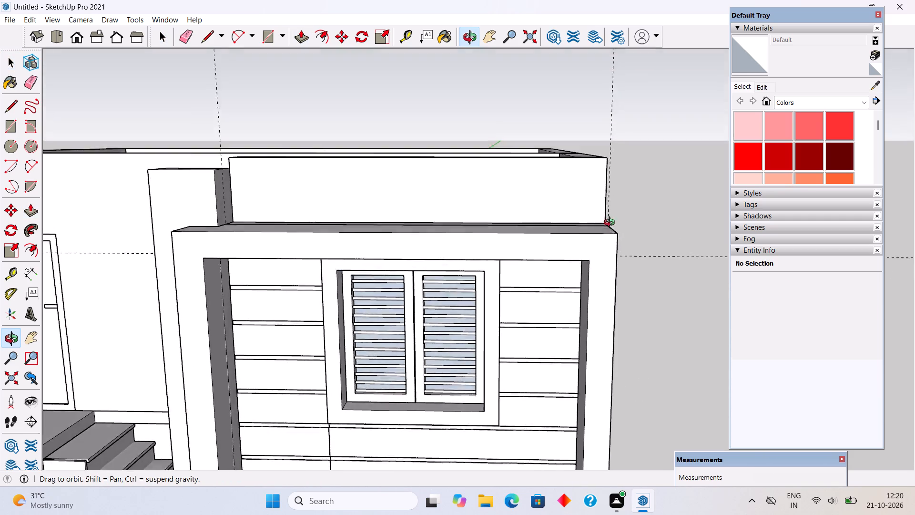
{"action": "middle_click_drag", "start_coordinate": [611, 224], "coordinate": [625, 186]}
{"action": "scroll", "coordinate": [580, 296], "scroll_direction": "down", "scroll_amount": 2}
{"action": "scroll", "coordinate": [588, 296], "scroll_direction": "up", "scroll_amount": 2}
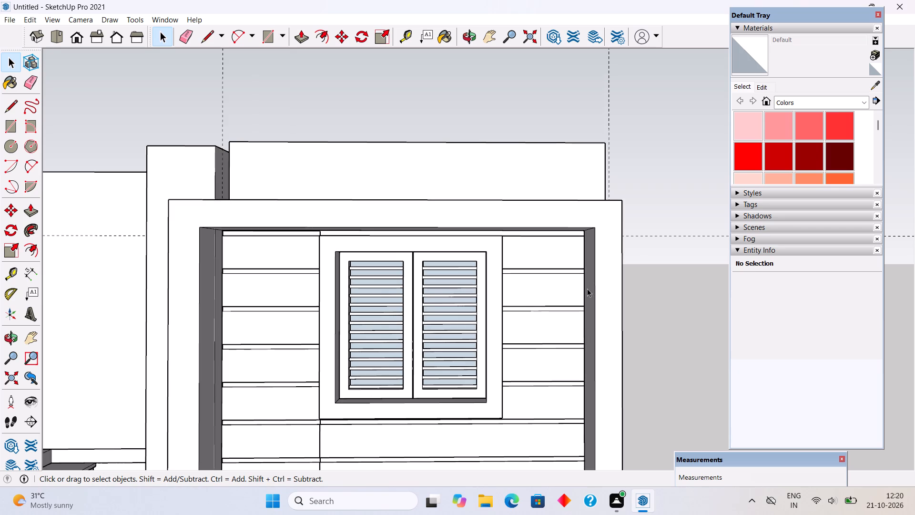
{"action": "scroll", "coordinate": [582, 288], "scroll_direction": "down", "scroll_amount": 10}
{"action": "scroll", "coordinate": [528, 175], "scroll_direction": "down", "scroll_amount": 4}
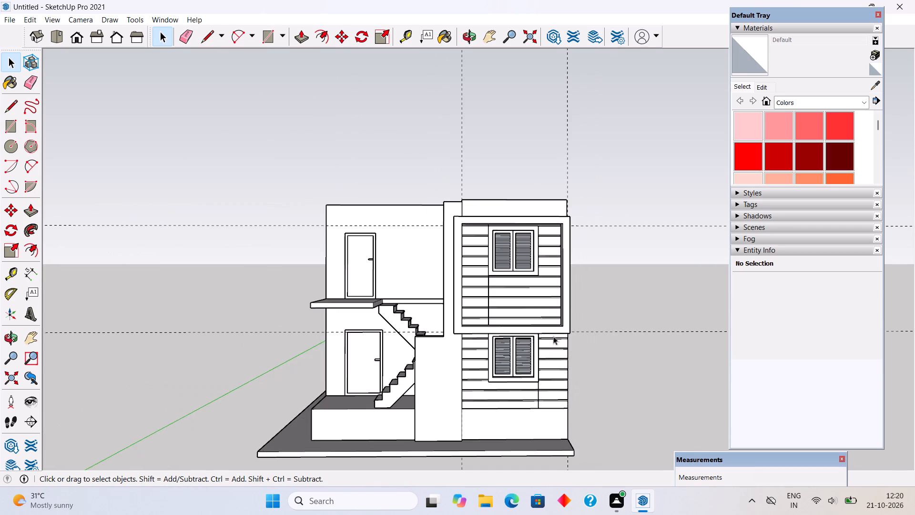
Examine the whole house from the front, the side and above, checking the frame, pillar and parapet.
{"action": "scroll", "coordinate": [568, 404], "scroll_direction": "up", "scroll_amount": 5}
{"action": "middle_click_drag", "start_coordinate": [579, 422], "coordinate": [641, 429]}
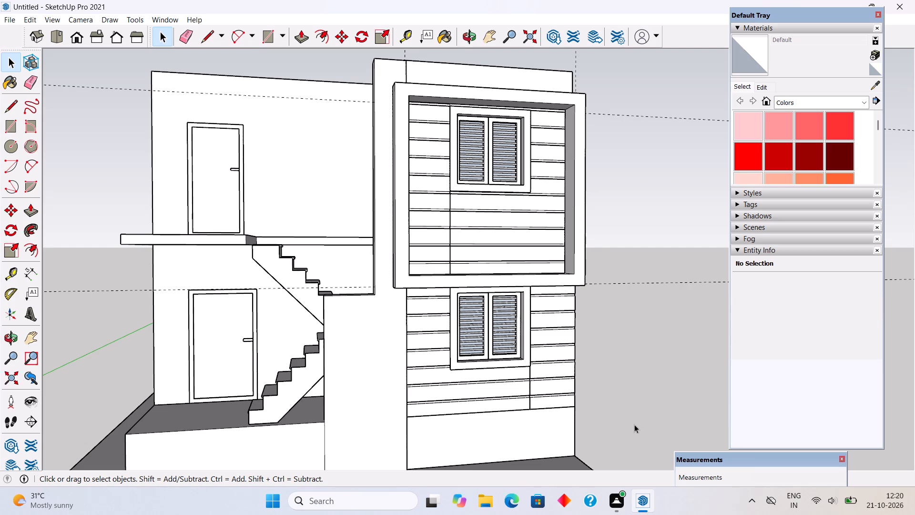
{"action": "middle_click_drag", "start_coordinate": [472, 263], "coordinate": [455, 286]}
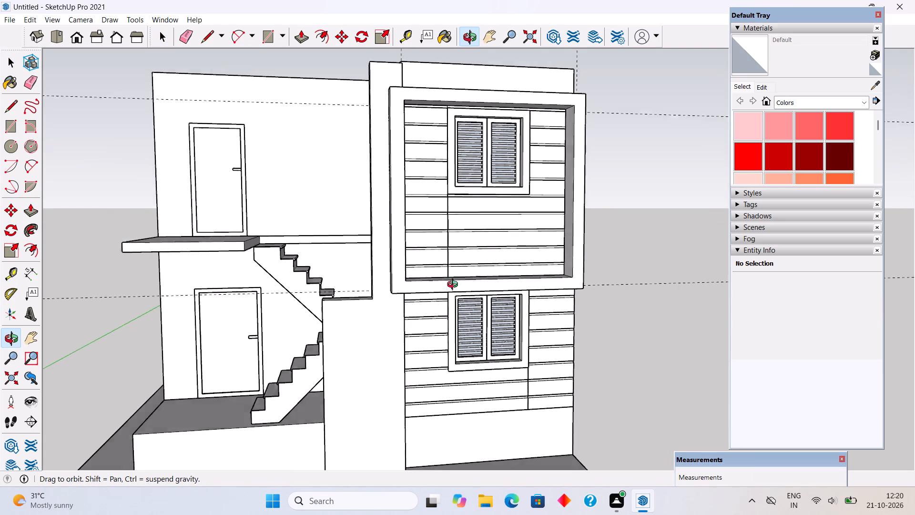
{"action": "middle_click_drag", "start_coordinate": [455, 286], "coordinate": [438, 328]}
{"action": "middle_click_drag", "start_coordinate": [515, 206], "coordinate": [377, 237]}
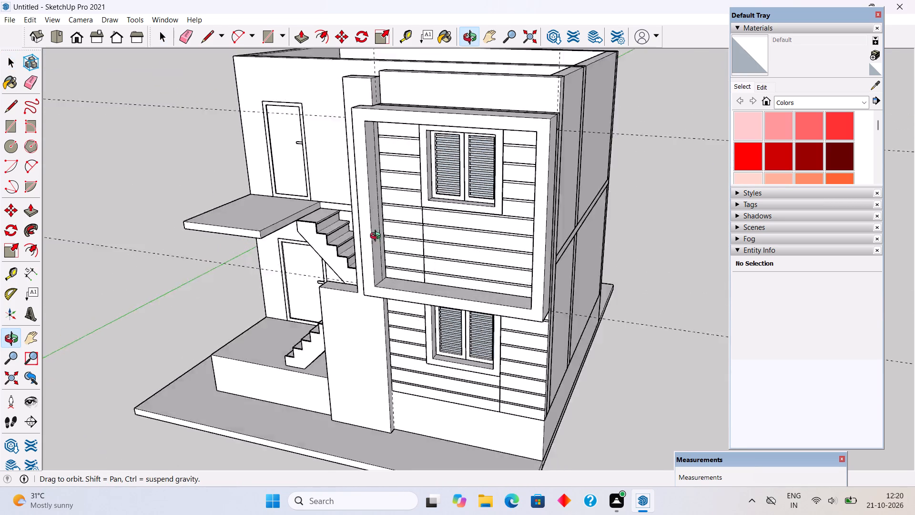
{"action": "middle_click_drag", "start_coordinate": [377, 237], "coordinate": [246, 240]}
{"action": "middle_click_drag", "start_coordinate": [454, 128], "coordinate": [308, 245]}
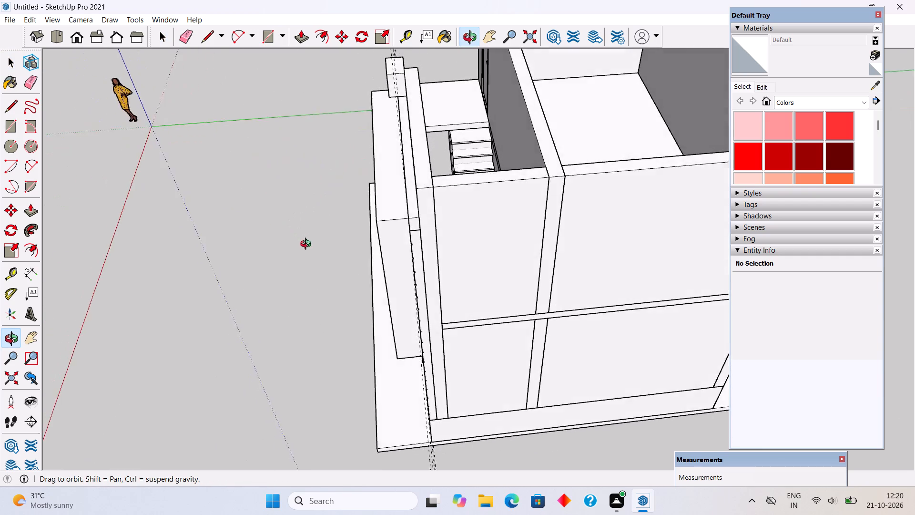
{"action": "middle_click_drag", "start_coordinate": [308, 245], "coordinate": [355, 203]}
{"action": "scroll", "coordinate": [355, 203], "scroll_direction": "down", "scroll_amount": 8}
{"action": "middle_click_drag", "start_coordinate": [407, 165], "coordinate": [559, 115]}
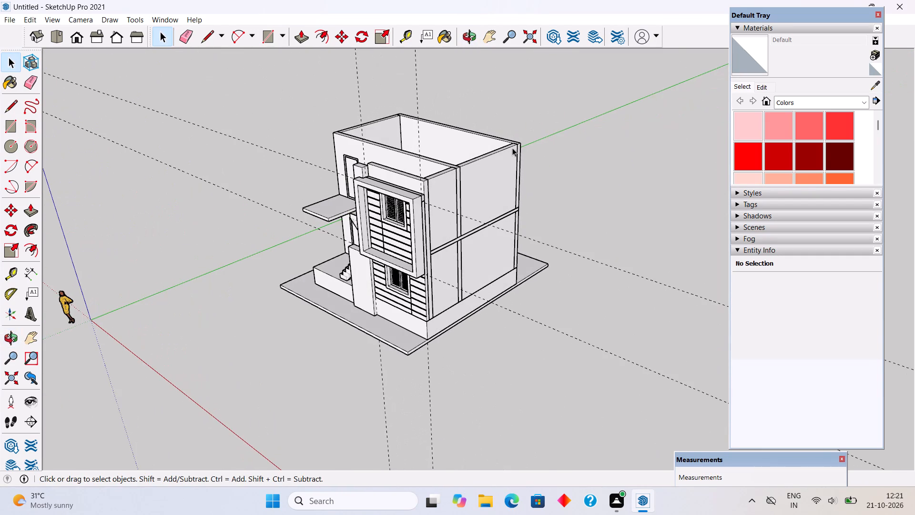
{"action": "middle_click_drag", "start_coordinate": [424, 220], "coordinate": [444, 218]}
{"action": "scroll", "coordinate": [444, 218], "scroll_direction": "down", "scroll_amount": 2}
{"action": "middle_click_drag", "start_coordinate": [376, 289], "coordinate": [484, 185]}
{"action": "scroll", "coordinate": [431, 223], "scroll_direction": "up", "scroll_amount": 3}
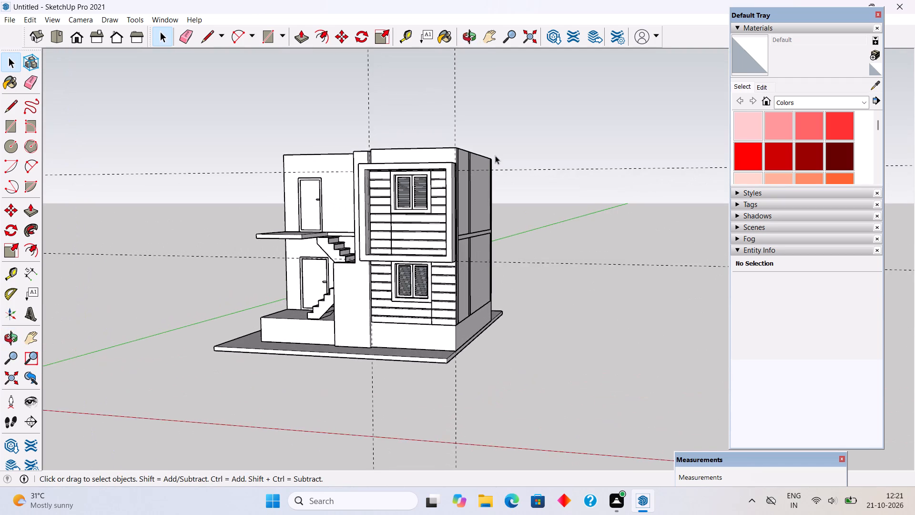
{"action": "scroll", "coordinate": [495, 155], "scroll_direction": "up", "scroll_amount": 3}
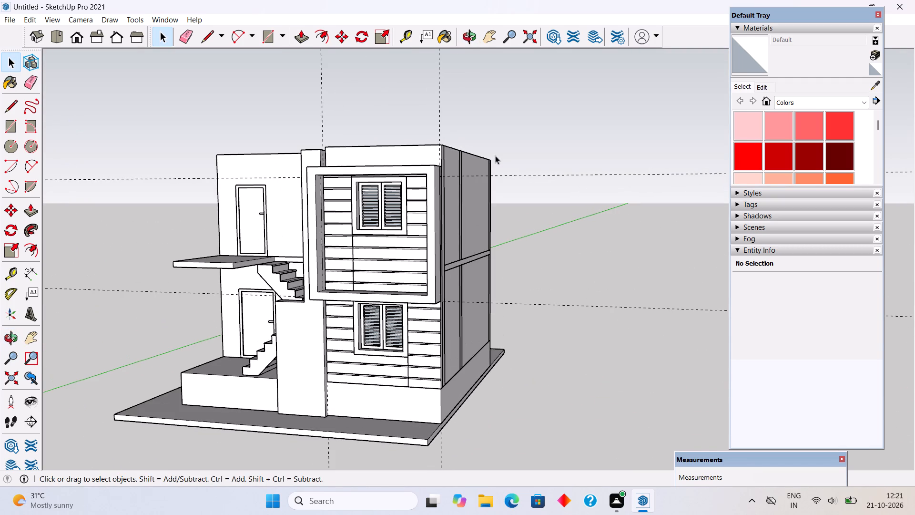
Place a guide on the stair landing 9" in from its far edge, the one facing away from the steps.
{"action": "middle_click_drag", "start_coordinate": [285, 220], "coordinate": [653, 313]}
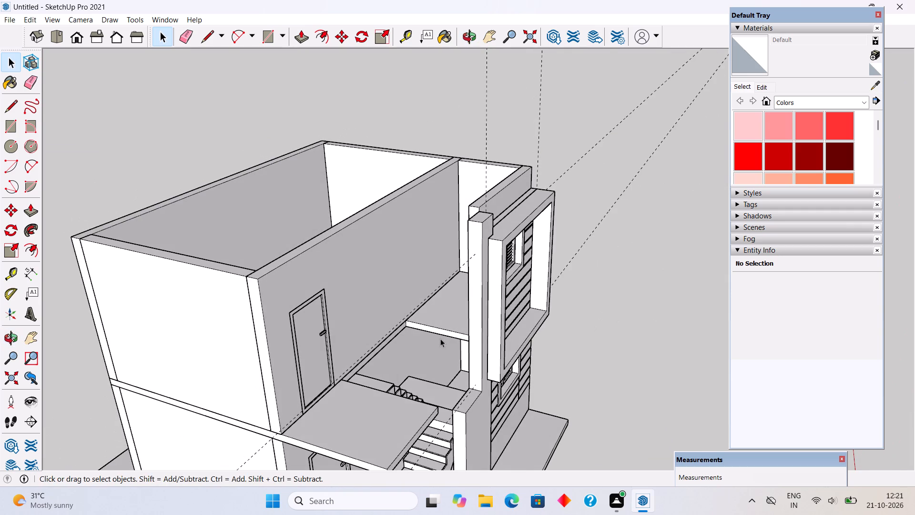
{"action": "scroll", "coordinate": [440, 339], "scroll_direction": "up", "scroll_amount": 4}
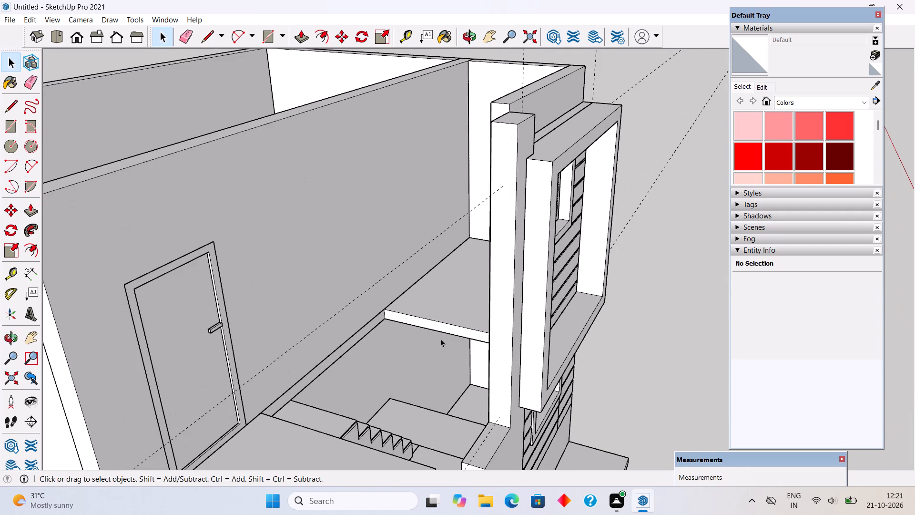
{"action": "middle_click_drag", "start_coordinate": [443, 374], "coordinate": [442, 411]}
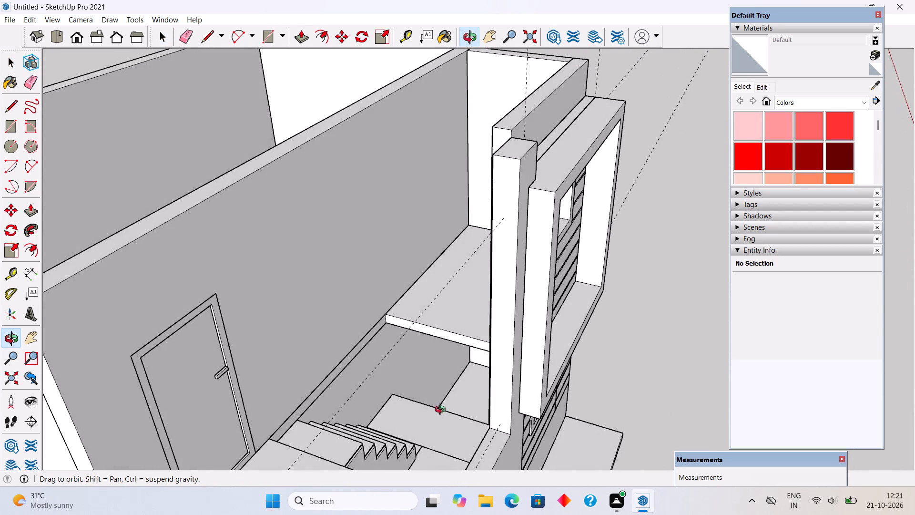
{"action": "middle_click_drag", "start_coordinate": [442, 411], "coordinate": [442, 411]}
{"action": "scroll", "coordinate": [441, 410], "scroll_direction": "up", "scroll_amount": 6}
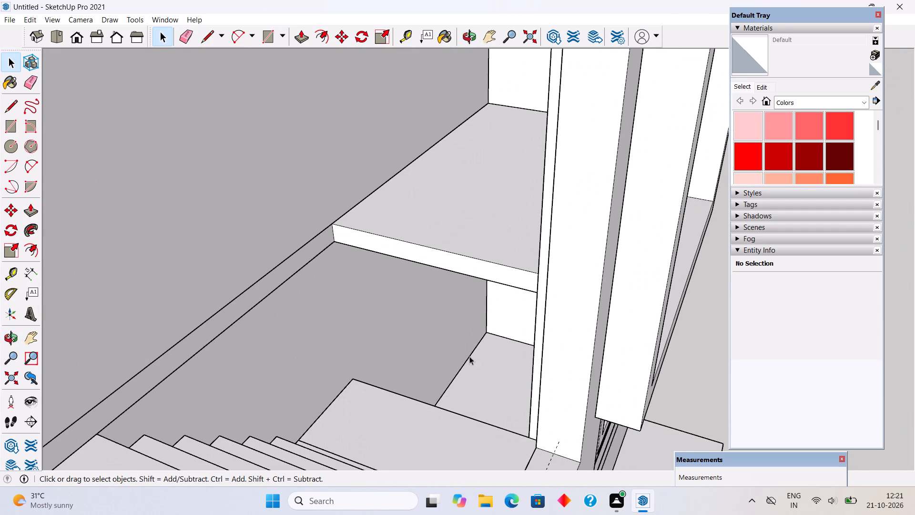
{"action": "key", "text": "t"}
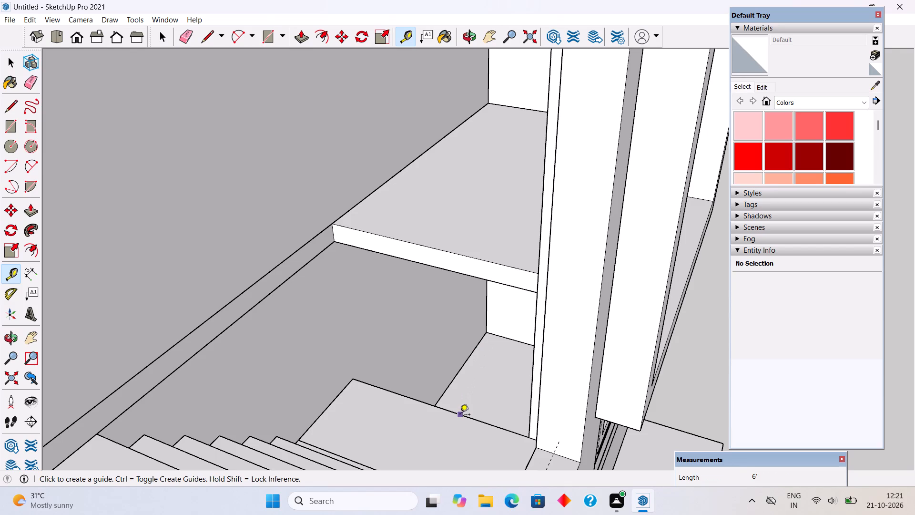
{"action": "left_click", "coordinate": [460, 415]}
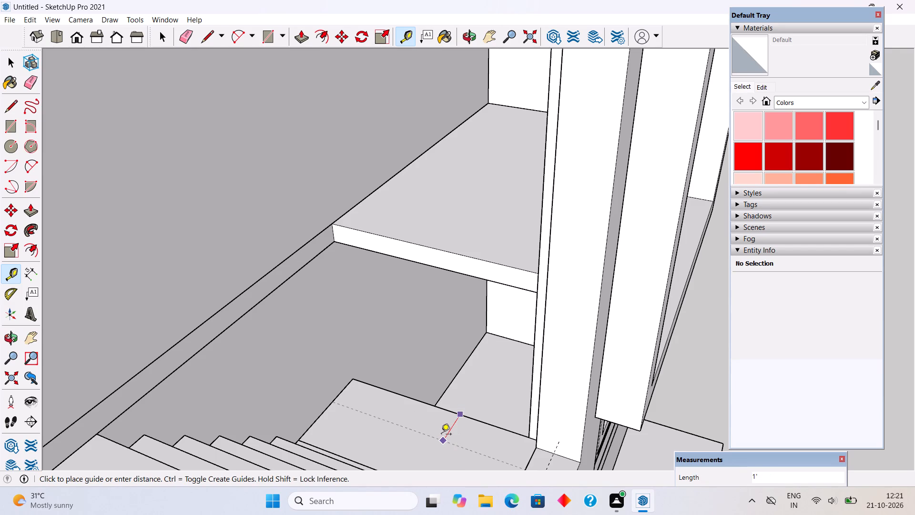
{"action": "key", "text": "9"}
{"action": "key", "text": "shift+quotedbl"}
{"action": "key", "text": "Return"}
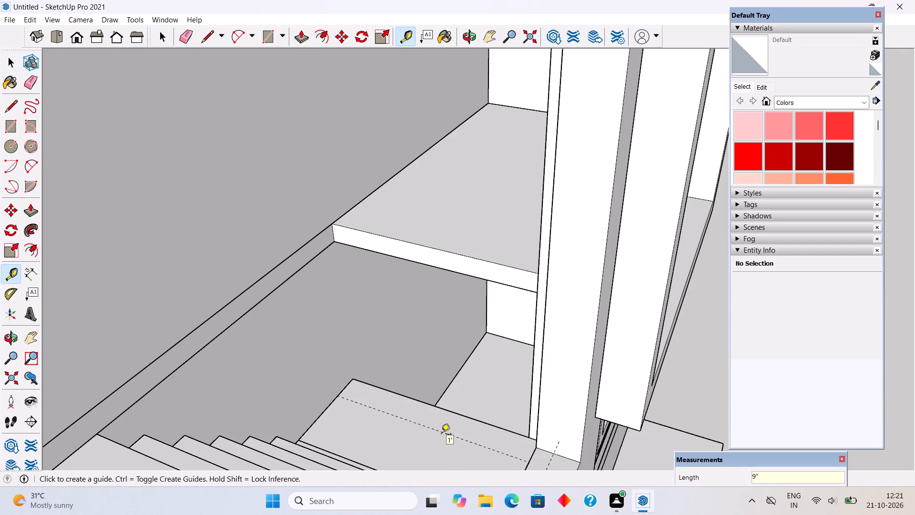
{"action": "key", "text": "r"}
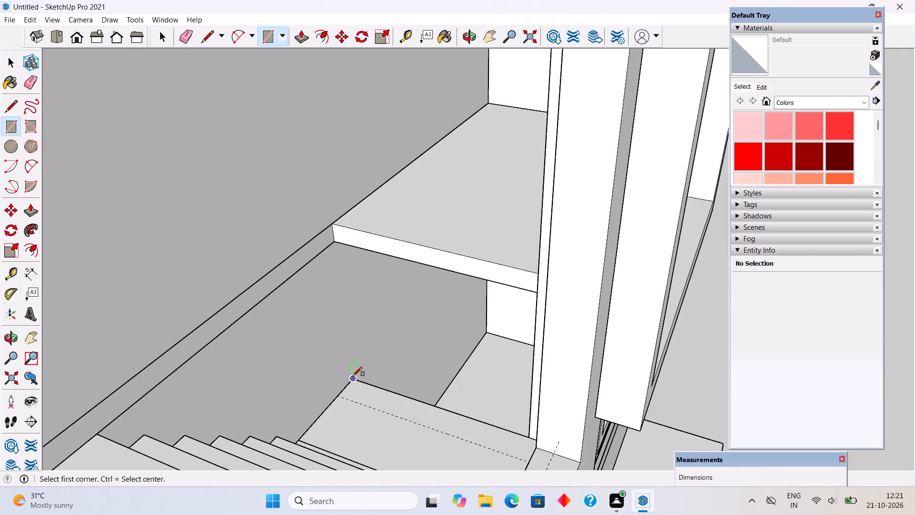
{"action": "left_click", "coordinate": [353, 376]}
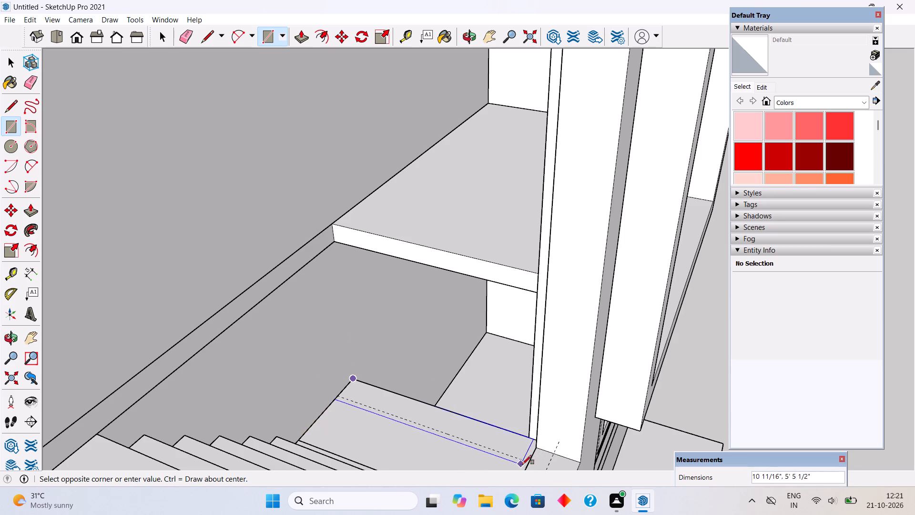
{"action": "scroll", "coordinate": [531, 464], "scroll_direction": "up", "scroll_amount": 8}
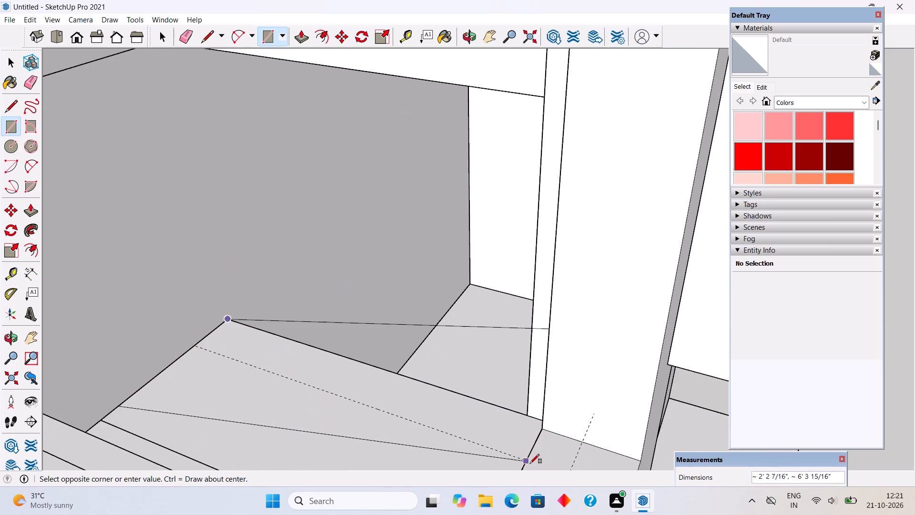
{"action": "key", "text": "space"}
Draw a 9" by 6' 1" rectangle along the stair landing's far edge, from its corner to the guide.
{"action": "middle_click_drag", "start_coordinate": [467, 430], "coordinate": [584, 442]}
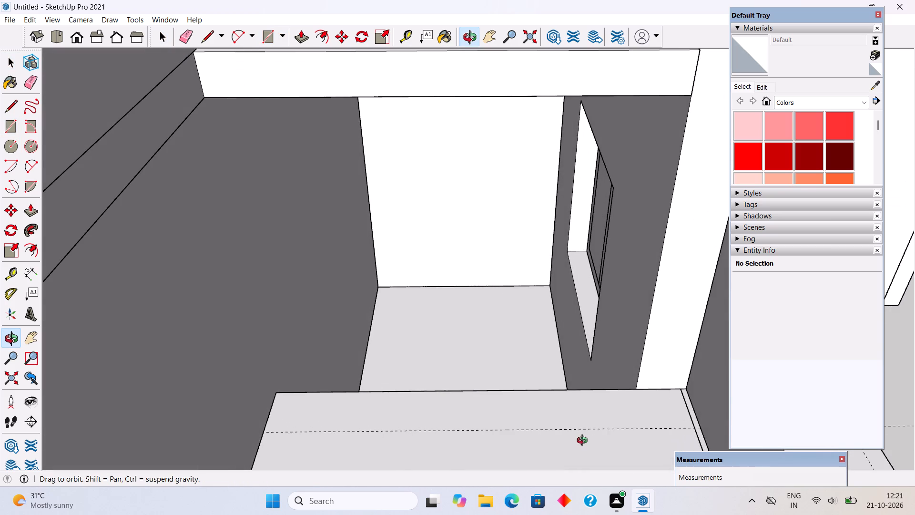
{"action": "middle_click_drag", "start_coordinate": [584, 442], "coordinate": [582, 442]}
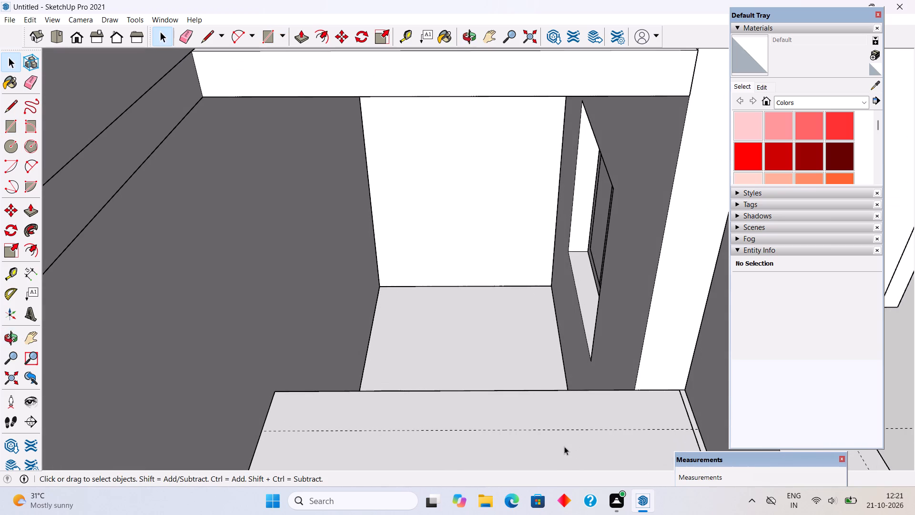
{"action": "key", "text": "r"}
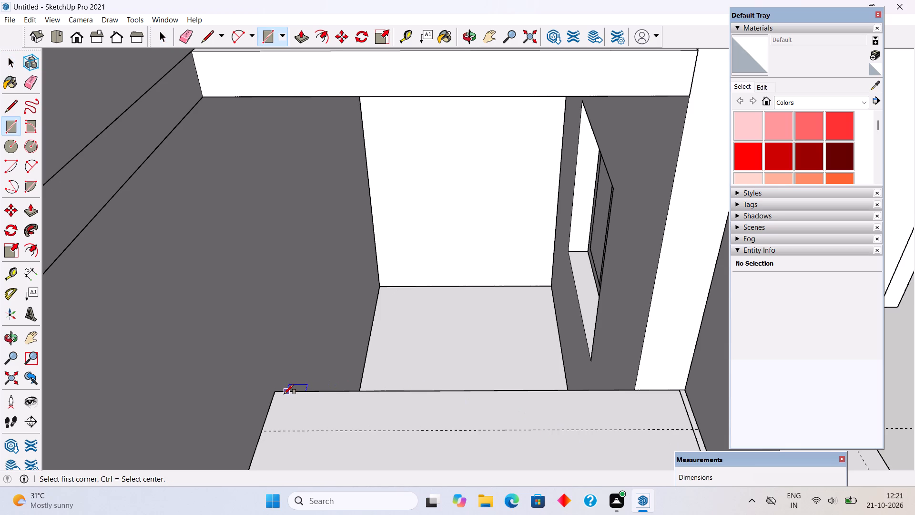
{"action": "left_click", "coordinate": [269, 390]}
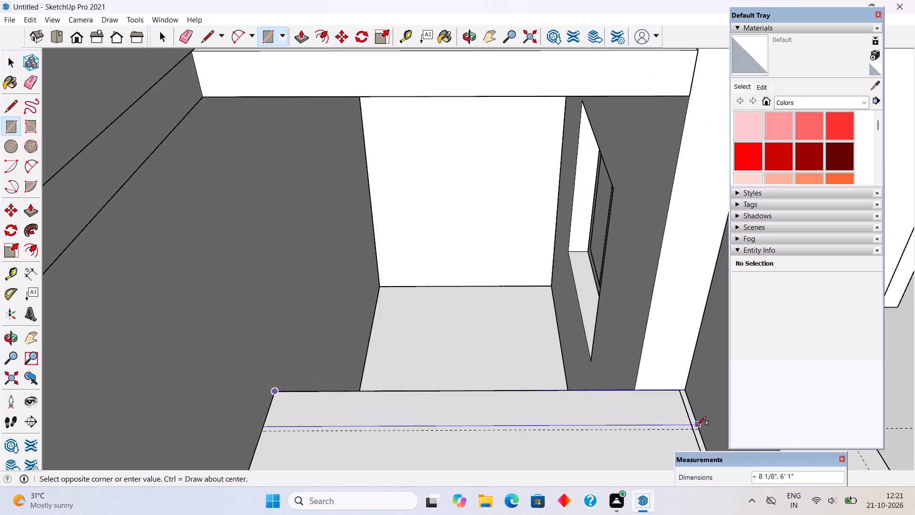
{"action": "left_click", "coordinate": [699, 429]}
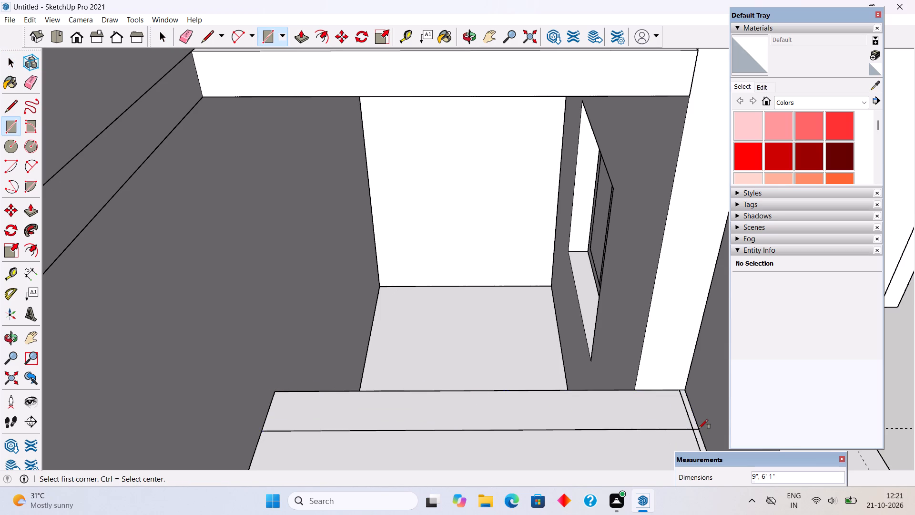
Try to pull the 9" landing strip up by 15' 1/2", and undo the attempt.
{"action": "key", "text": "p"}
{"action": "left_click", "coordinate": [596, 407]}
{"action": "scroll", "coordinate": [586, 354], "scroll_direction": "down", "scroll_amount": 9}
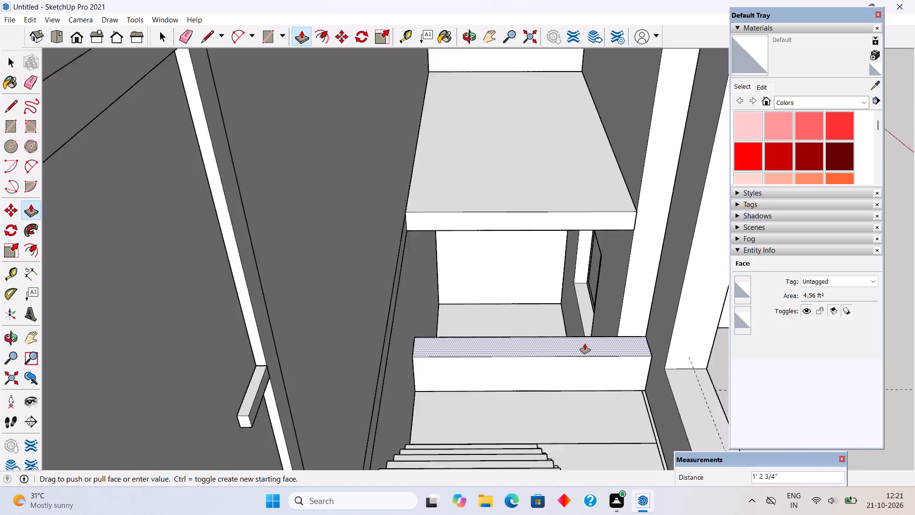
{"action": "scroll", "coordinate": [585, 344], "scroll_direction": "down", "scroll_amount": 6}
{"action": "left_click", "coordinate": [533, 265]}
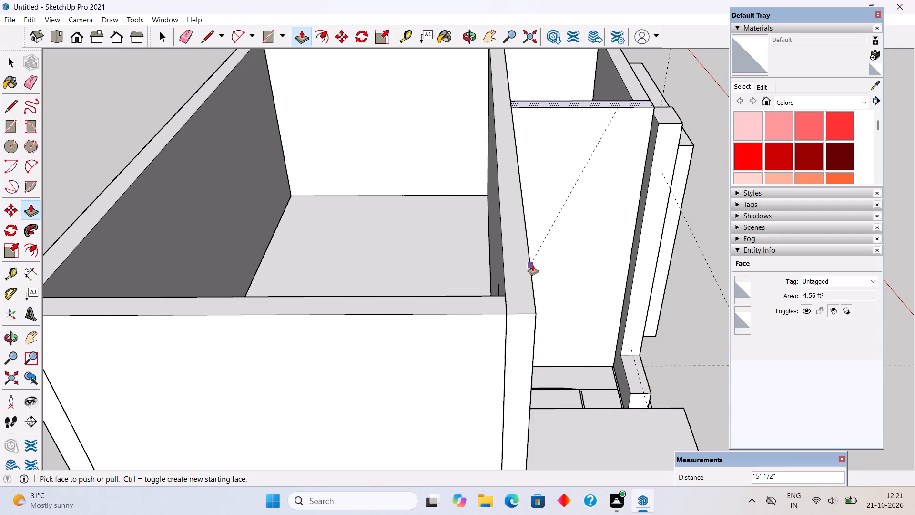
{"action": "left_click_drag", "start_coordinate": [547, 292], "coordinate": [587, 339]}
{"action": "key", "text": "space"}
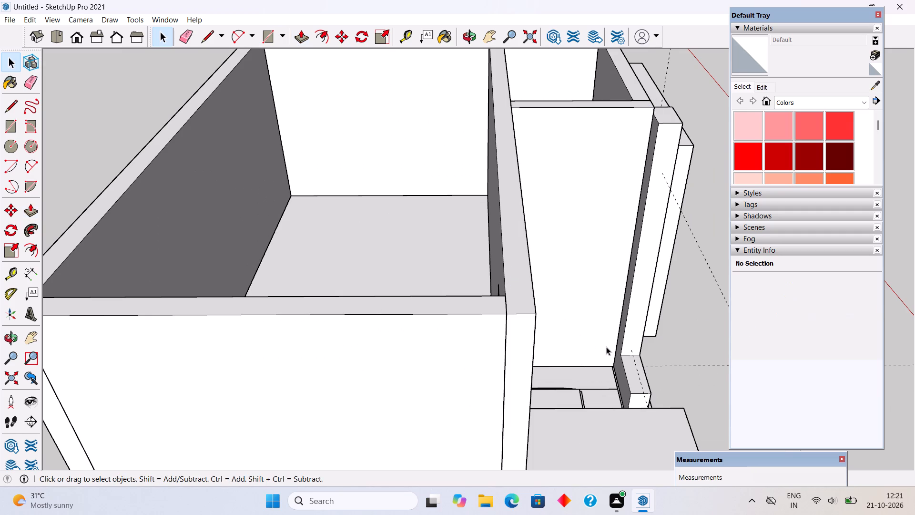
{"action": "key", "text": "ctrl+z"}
Pull the 9" landing strip up to the top of the adjoining interior wall to form the stairwell's end wall.
{"action": "middle_click_drag", "start_coordinate": [571, 380], "coordinate": [527, 430]}
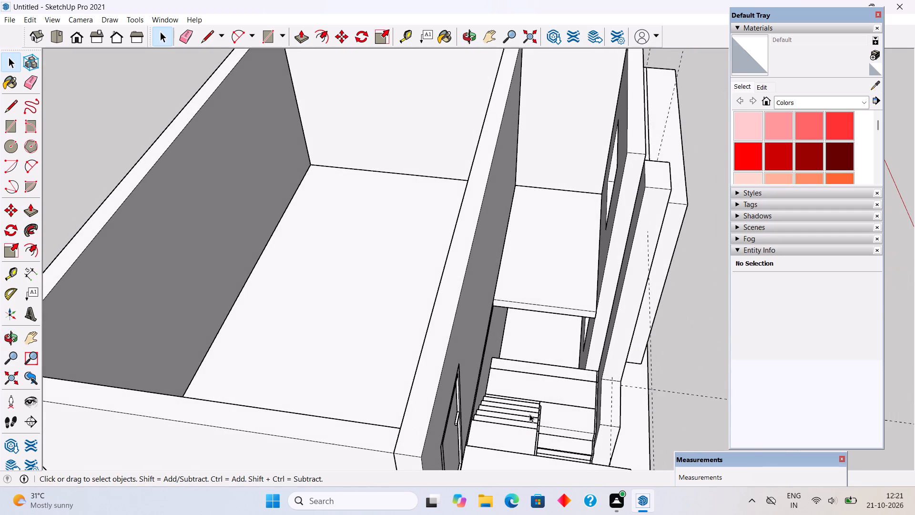
{"action": "key", "text": "p"}
{"action": "left_click", "coordinate": [563, 367]}
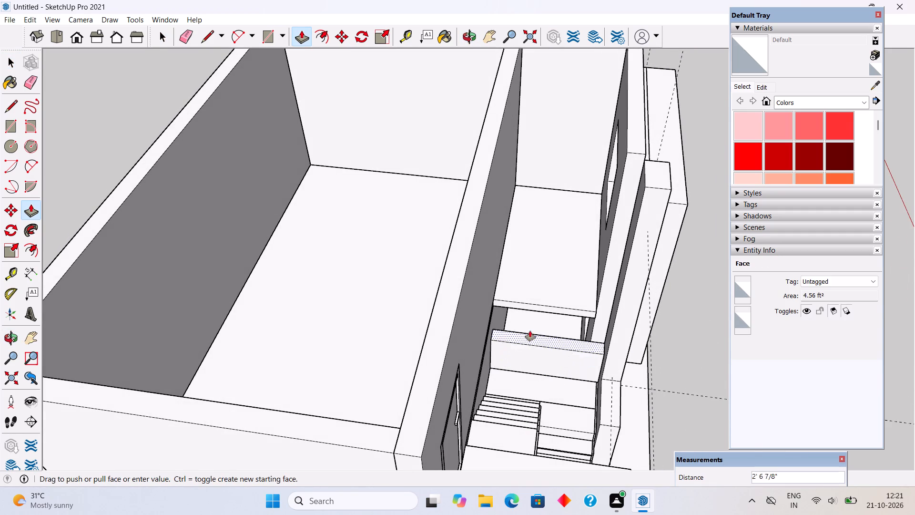
{"action": "left_click", "coordinate": [454, 297]}
{"action": "key", "text": "space"}
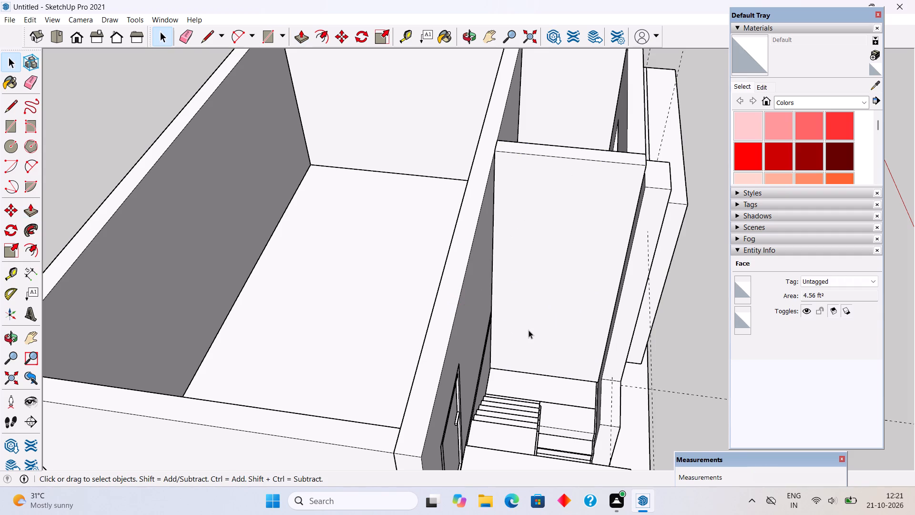
Make the new stairwell wall with all its connected faces and edges a group.
{"action": "triple_click", "coordinate": [530, 330]}
{"action": "right_click", "coordinate": [530, 330]}
{"action": "left_click", "coordinate": [571, 244]}
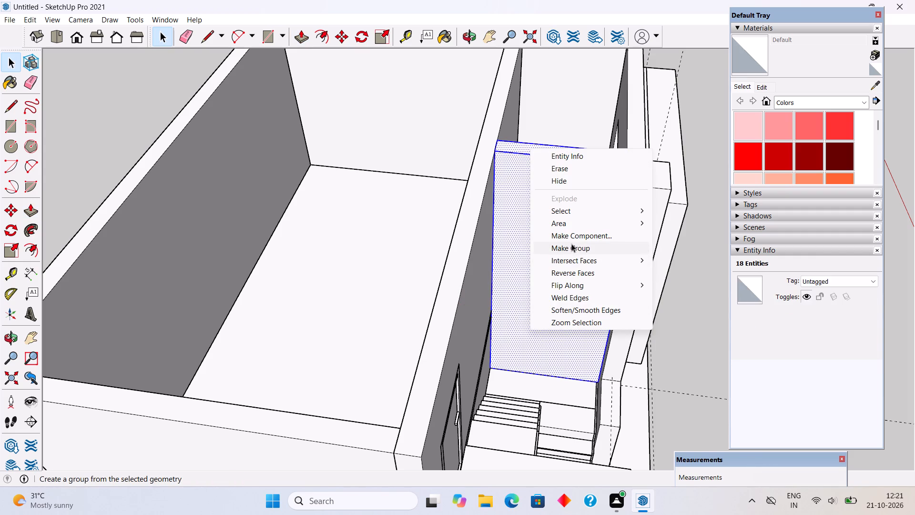
{"action": "left_click", "coordinate": [675, 337]}
Examine the new stairwell wall from above and from the front, where it meets the pillar, landing and stairs.
{"action": "middle_click_drag", "start_coordinate": [662, 365], "coordinate": [292, 384]}
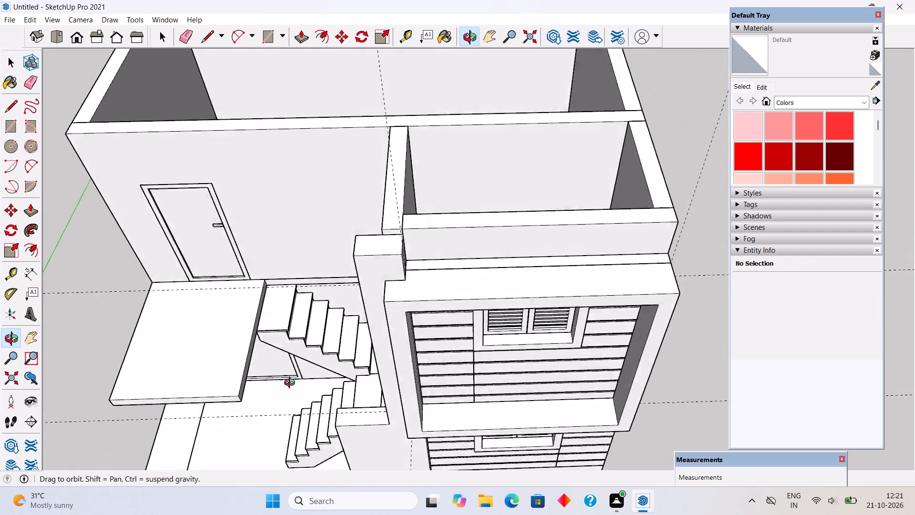
{"action": "middle_click_drag", "start_coordinate": [292, 384], "coordinate": [459, 231]}
{"action": "scroll", "coordinate": [477, 290], "scroll_direction": "up", "scroll_amount": 2}
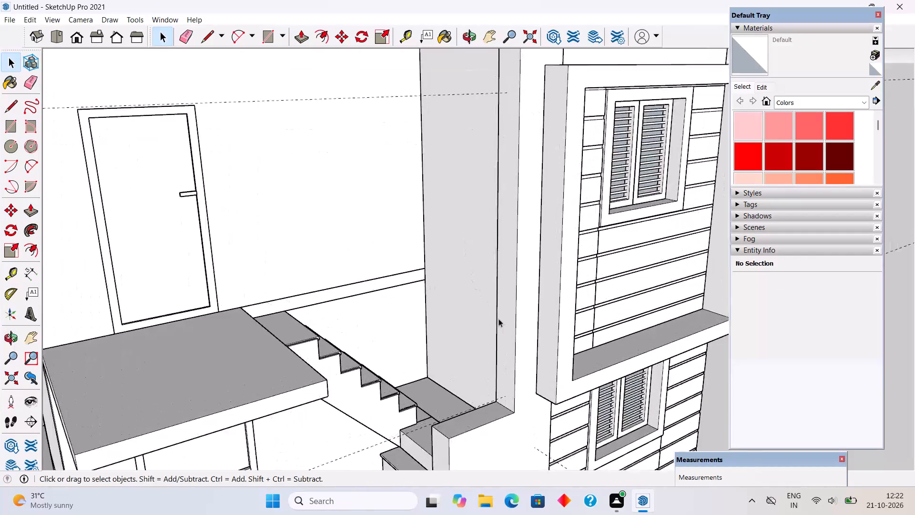
{"action": "middle_click_drag", "start_coordinate": [504, 326], "coordinate": [589, 514]}
{"action": "middle_click_drag", "start_coordinate": [530, 295], "coordinate": [465, 443]}
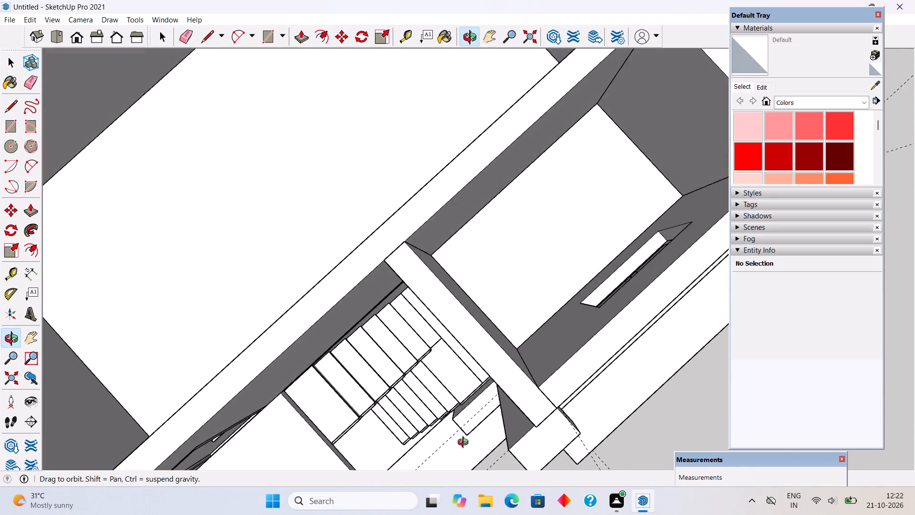
{"action": "middle_click_drag", "start_coordinate": [465, 443], "coordinate": [680, 370]}
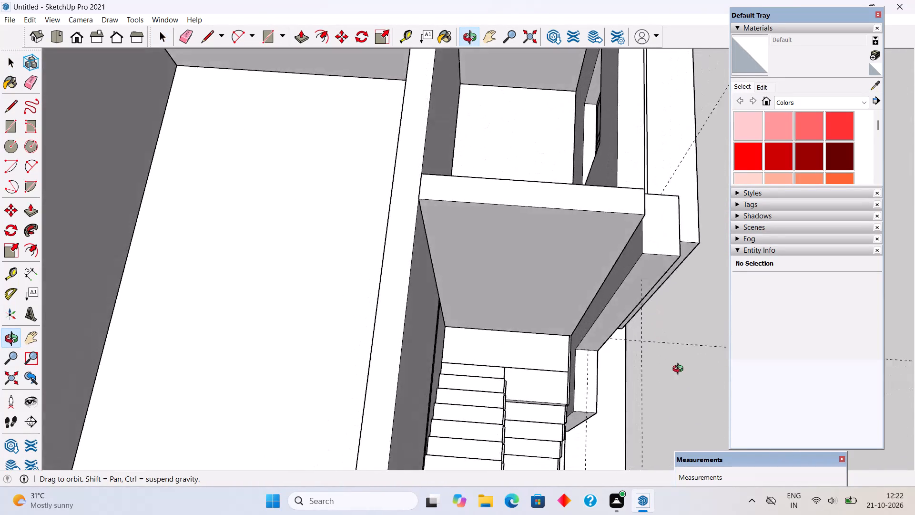
{"action": "middle_click_drag", "start_coordinate": [680, 370], "coordinate": [416, 132]}
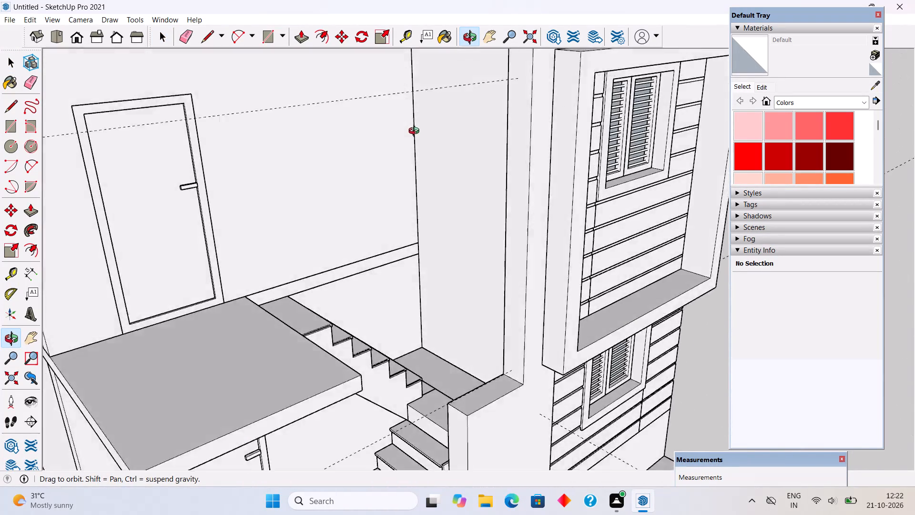
{"action": "middle_click_drag", "start_coordinate": [416, 132], "coordinate": [295, 127]}
{"action": "middle_click_drag", "start_coordinate": [332, 257], "coordinate": [277, 142]}
{"action": "scroll", "coordinate": [298, 225], "scroll_direction": "down", "scroll_amount": 2}
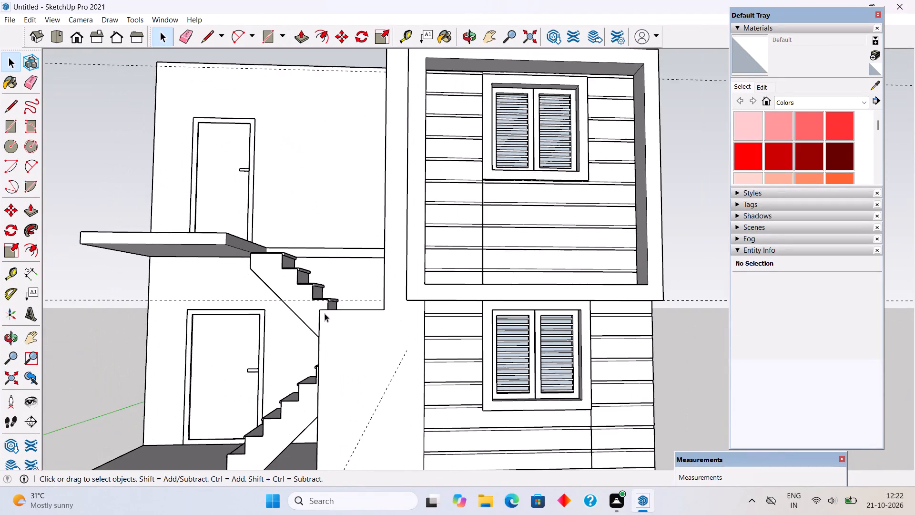
Examine the new stairwell wall, landing and staircase from above, close up and from the front.
{"action": "scroll", "coordinate": [325, 313], "scroll_direction": "down", "scroll_amount": 6}
{"action": "middle_click_drag", "start_coordinate": [328, 315], "coordinate": [501, 363]}
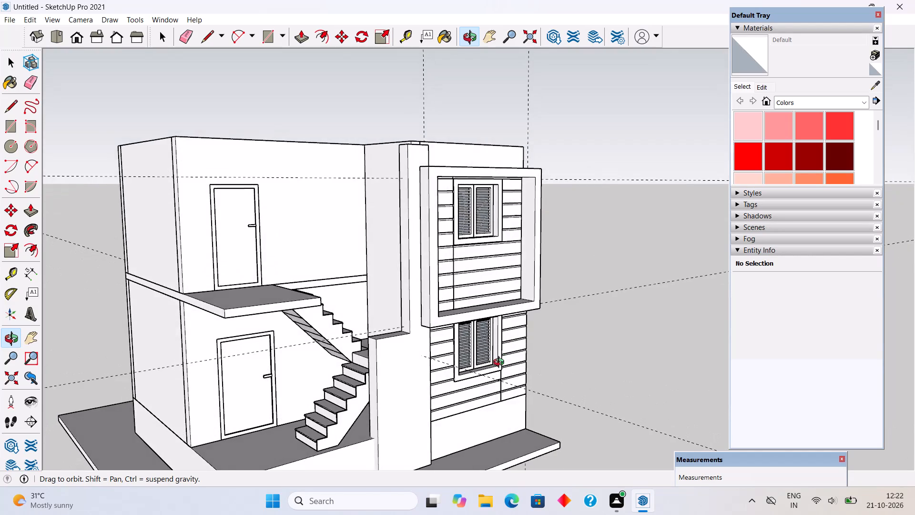
{"action": "middle_click_drag", "start_coordinate": [501, 363], "coordinate": [439, 385]}
{"action": "scroll", "coordinate": [382, 374], "scroll_direction": "up", "scroll_amount": 5}
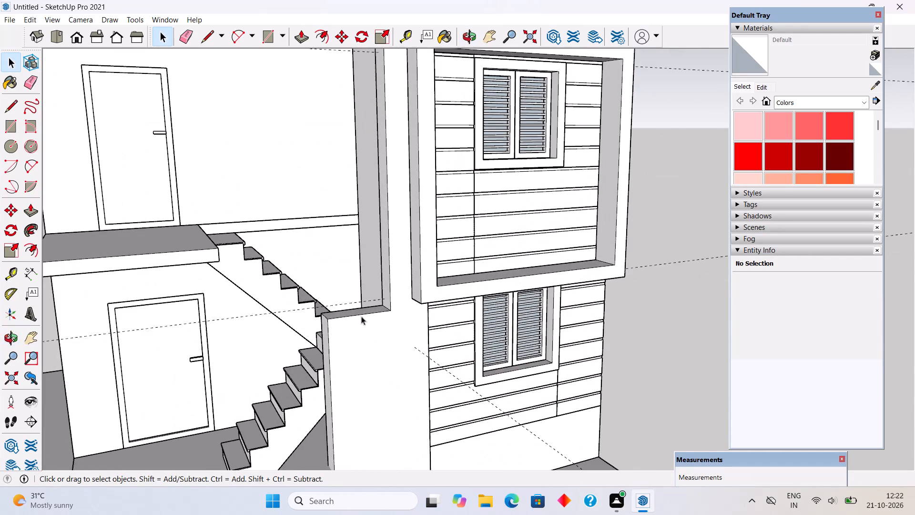
{"action": "scroll", "coordinate": [351, 297], "scroll_direction": "up", "scroll_amount": 3}
{"action": "middle_click_drag", "start_coordinate": [348, 316], "coordinate": [478, 415]}
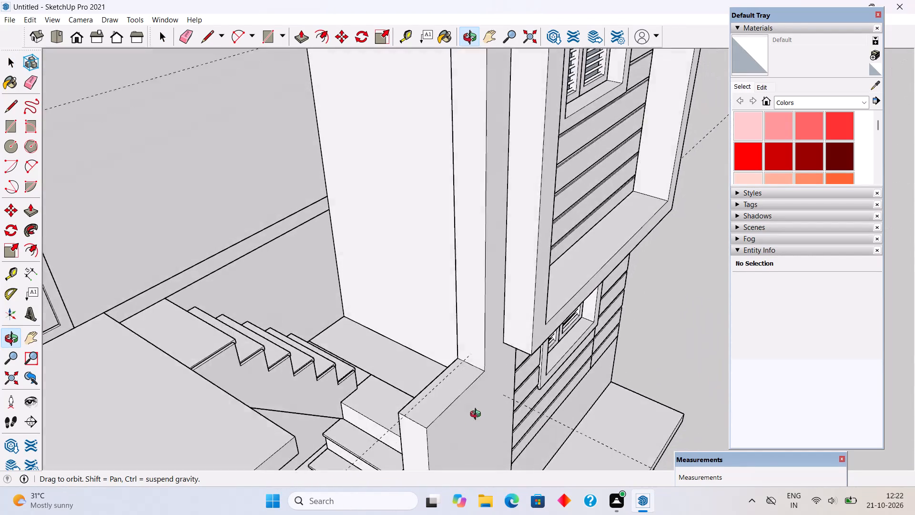
{"action": "middle_click_drag", "start_coordinate": [478, 415], "coordinate": [318, 402]}
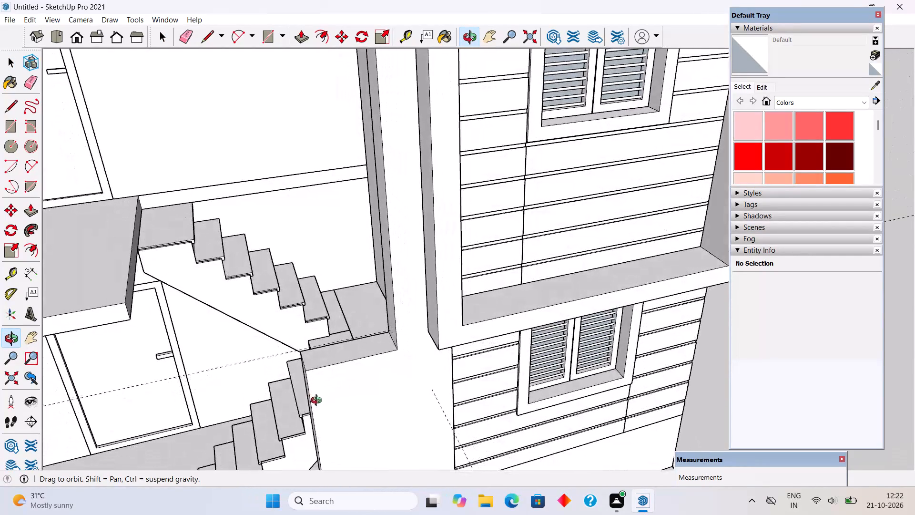
{"action": "middle_click_drag", "start_coordinate": [318, 402], "coordinate": [311, 309]}
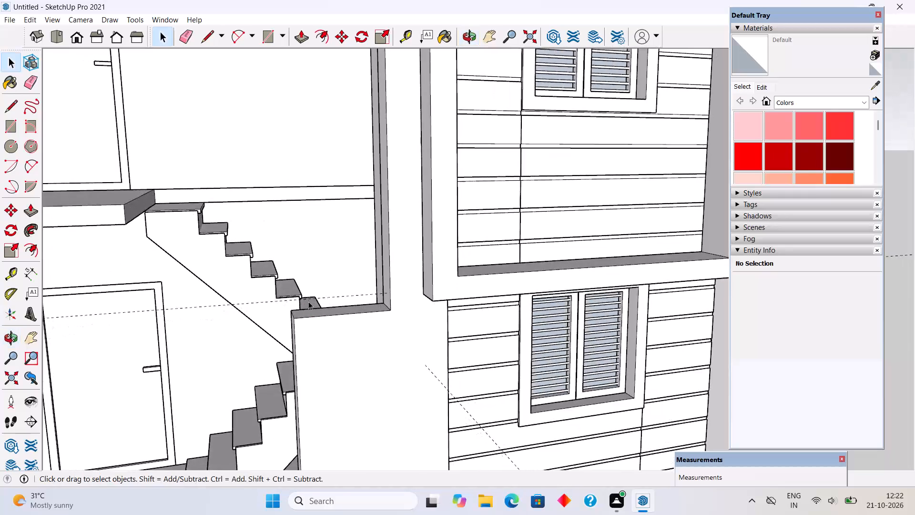
{"action": "scroll", "coordinate": [307, 298], "scroll_direction": "down", "scroll_amount": 9}
{"action": "middle_click_drag", "start_coordinate": [386, 364], "coordinate": [304, 367]}
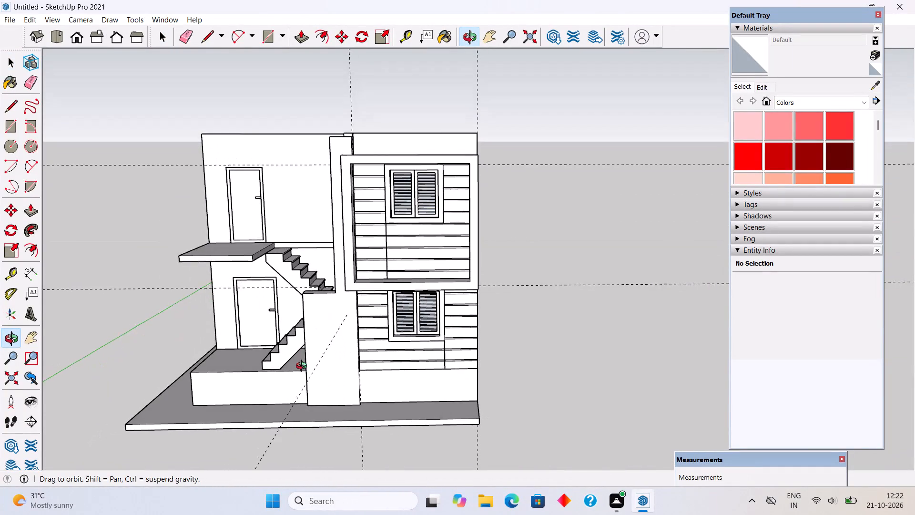
{"action": "middle_click_drag", "start_coordinate": [304, 367], "coordinate": [311, 356]}
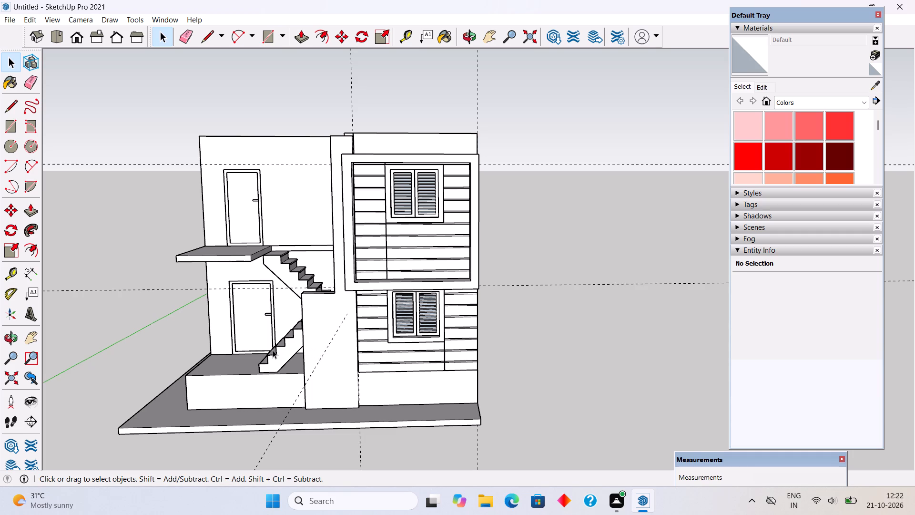
{"action": "scroll", "coordinate": [273, 350], "scroll_direction": "down", "scroll_amount": 2}
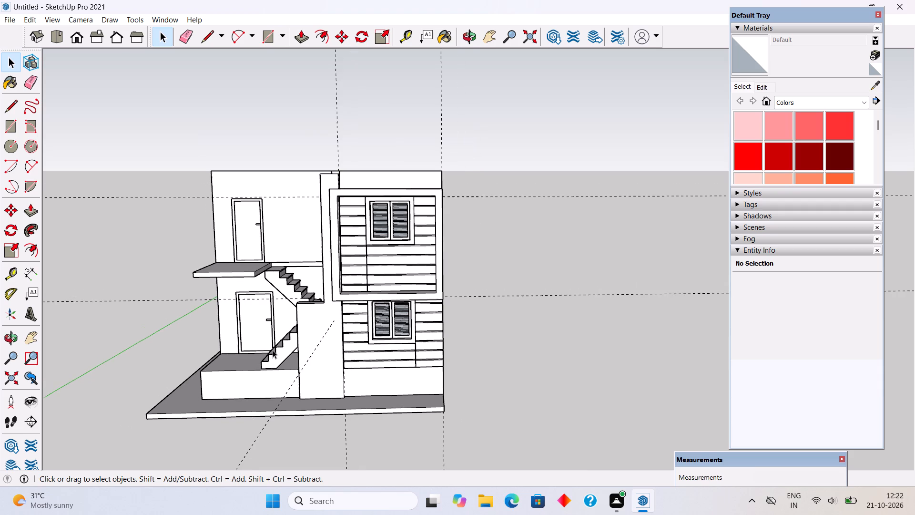
Build a 6" thick roof slab over the main room's outer wall tops, about 24' 9" by 14'.
{"action": "middle_click_drag", "start_coordinate": [308, 282], "coordinate": [601, 332]}
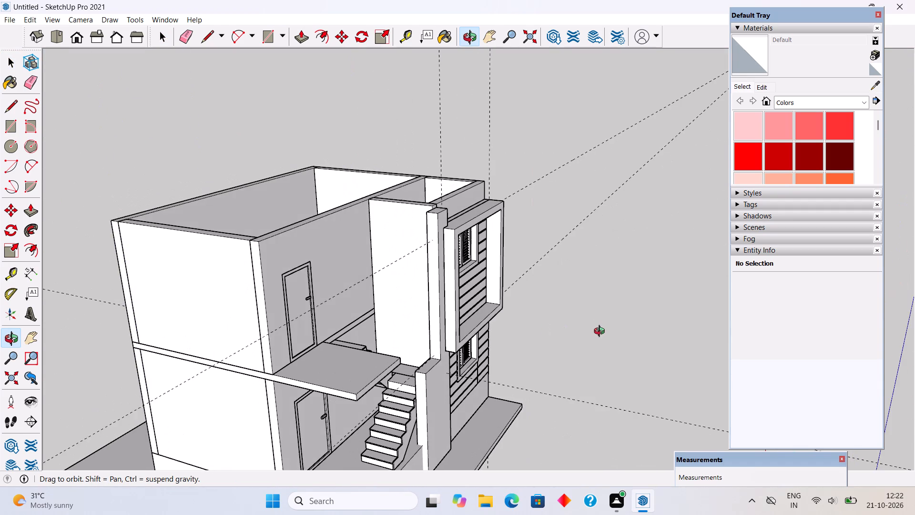
{"action": "middle_click_drag", "start_coordinate": [601, 332], "coordinate": [642, 386]}
{"action": "scroll", "coordinate": [642, 386], "scroll_direction": "down", "scroll_amount": 3}
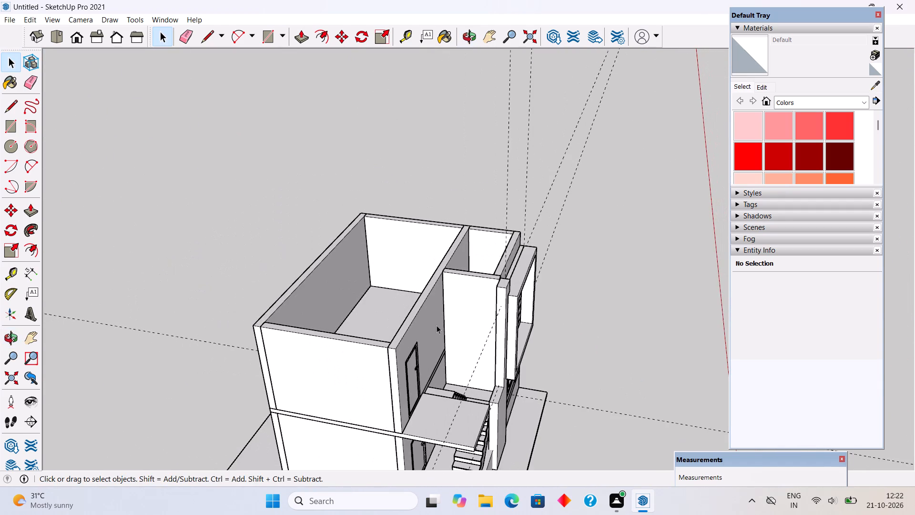
{"action": "middle_click_drag", "start_coordinate": [433, 324], "coordinate": [517, 363]}
{"action": "key", "text": "r"}
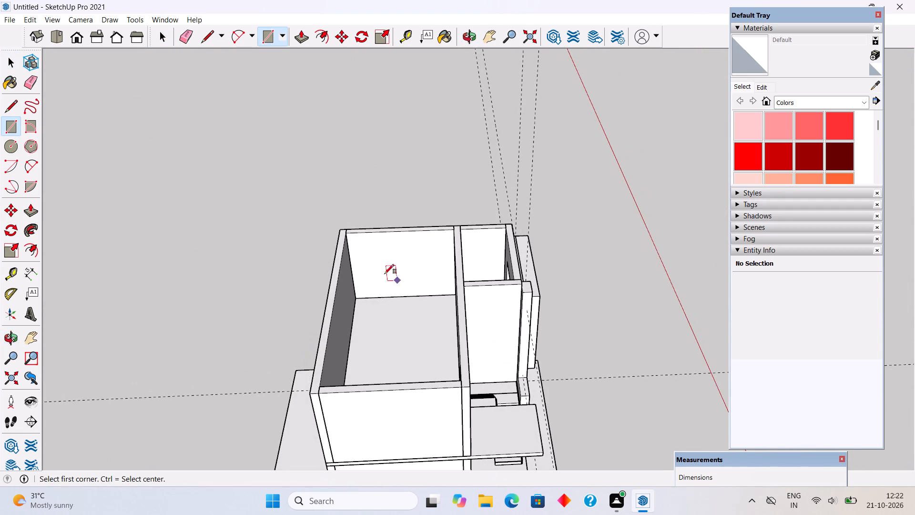
{"action": "left_click", "coordinate": [343, 232]}
{"action": "left_click", "coordinate": [471, 387]}
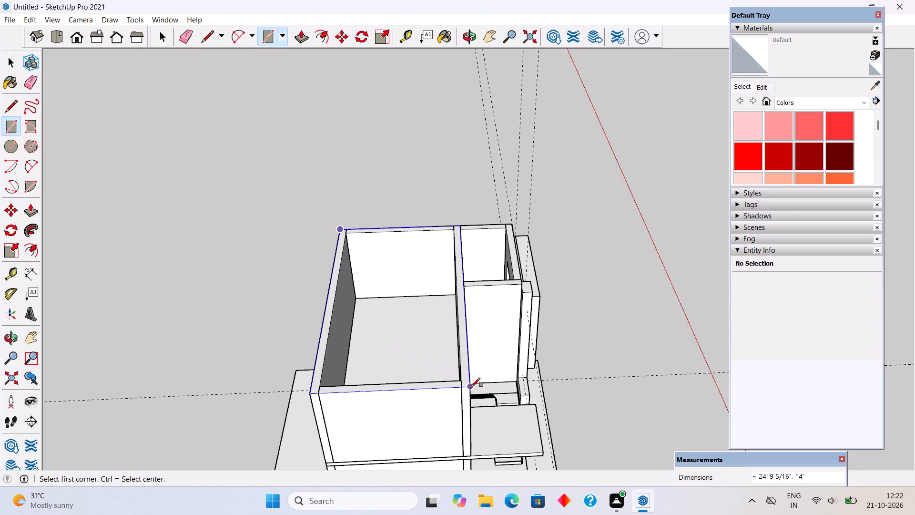
{"action": "key", "text": "p"}
{"action": "left_click", "coordinate": [410, 360]}
{"action": "type", "text": "6\""}
{"action": "key", "text": "Return"}
Make the new roof slab with all its connected faces and edges a group.
{"action": "key", "text": "space"}
{"action": "triple_click", "coordinate": [408, 335]}
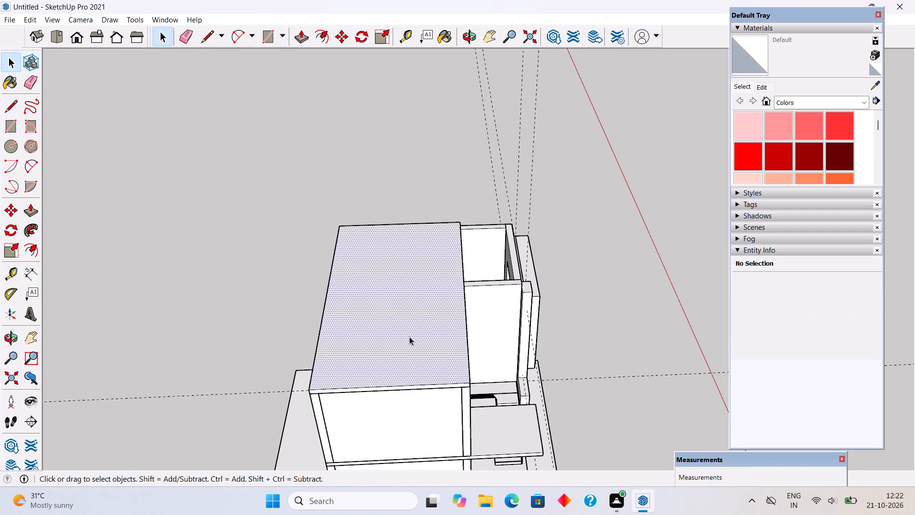
{"action": "triple_click", "coordinate": [409, 337]}
{"action": "right_click", "coordinate": [409, 337]}
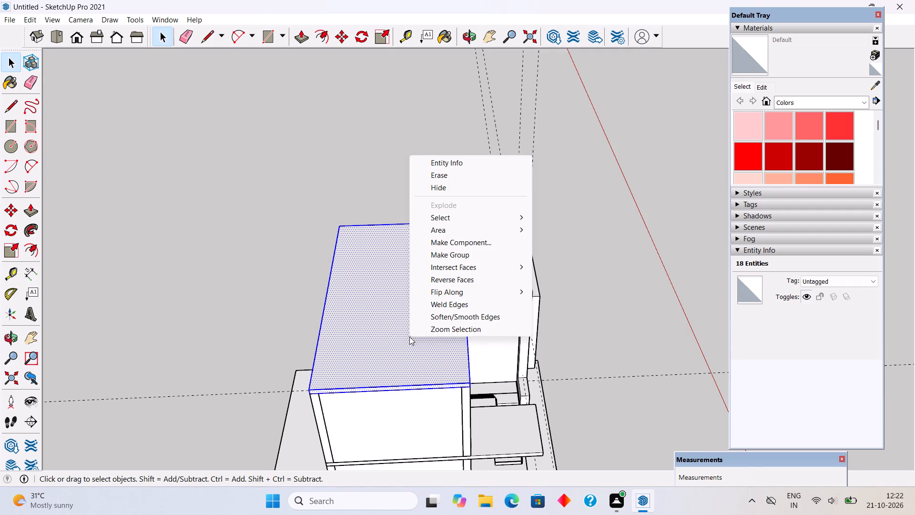
{"action": "left_click", "coordinate": [439, 257]}
{"action": "left_click", "coordinate": [579, 271]}
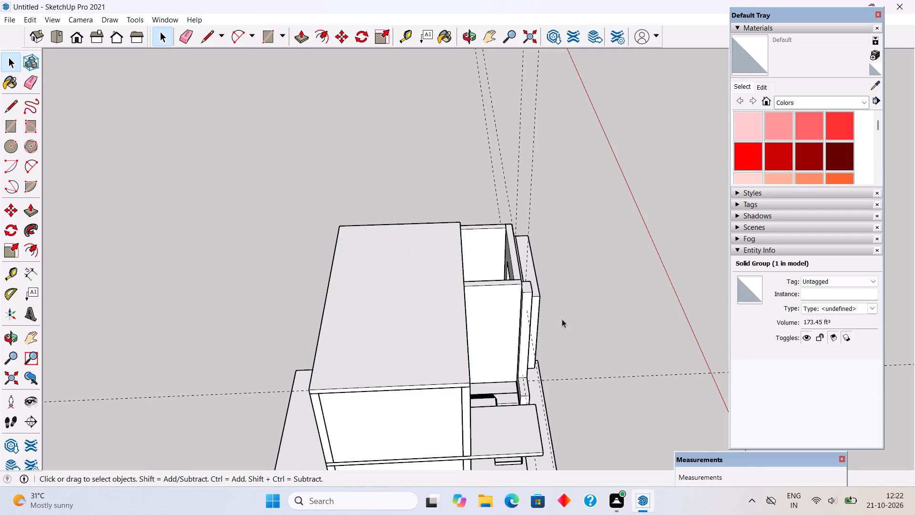
Inside the roof slab group, pull the slab's stair-side face out 7' 1" to the pillar, over the stairwell and front room.
{"action": "middle_click_drag", "start_coordinate": [384, 299], "coordinate": [91, 219]}
{"action": "middle_click_drag", "start_coordinate": [556, 312], "coordinate": [369, 274]}
{"action": "scroll", "coordinate": [369, 274], "scroll_direction": "up", "scroll_amount": 7}
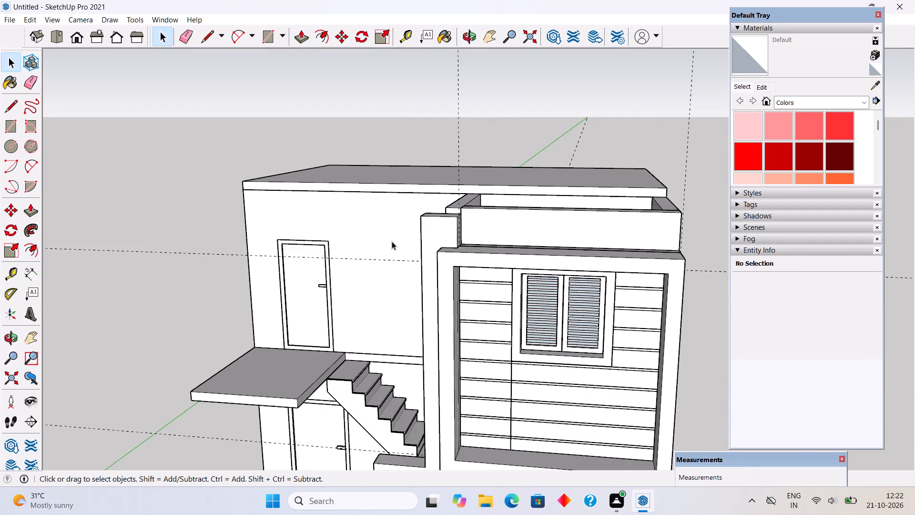
{"action": "scroll", "coordinate": [403, 222], "scroll_direction": "up", "scroll_amount": 4}
{"action": "triple_click", "coordinate": [464, 169]}
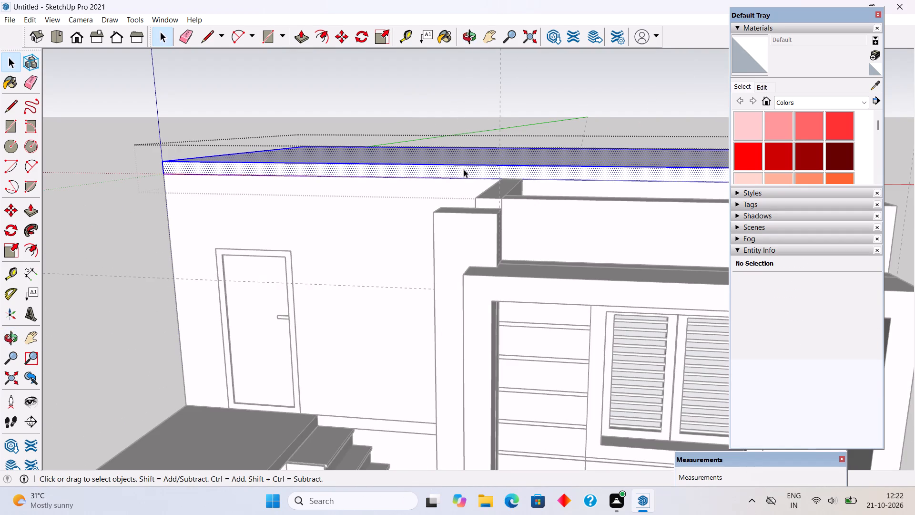
{"action": "key", "text": "p"}
{"action": "left_click", "coordinate": [478, 165]}
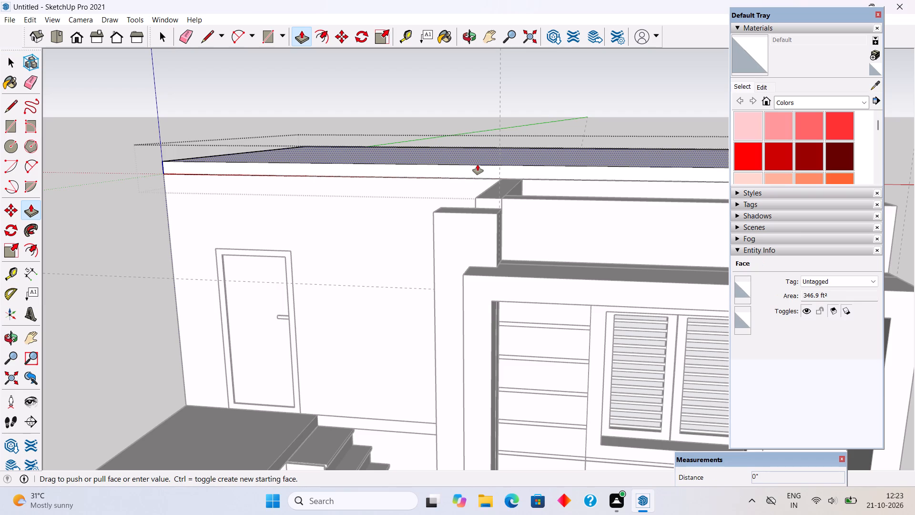
{"action": "key", "text": "space"}
{"action": "left_click", "coordinate": [478, 169]}
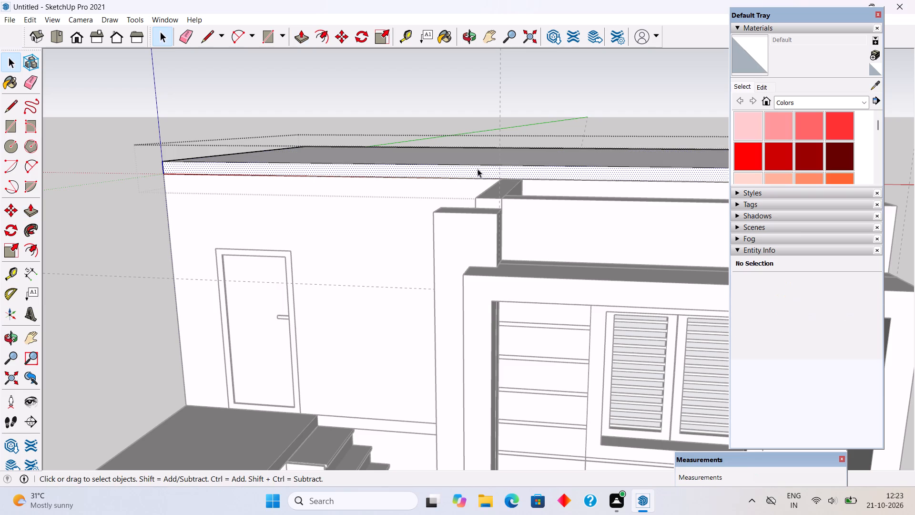
{"action": "key", "text": "p"}
{"action": "left_click", "coordinate": [478, 169]}
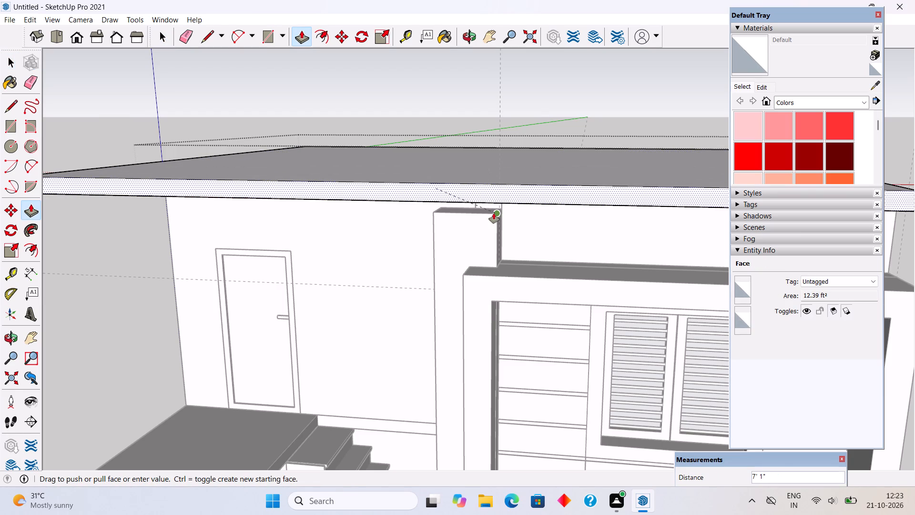
{"action": "left_click", "coordinate": [494, 213]}
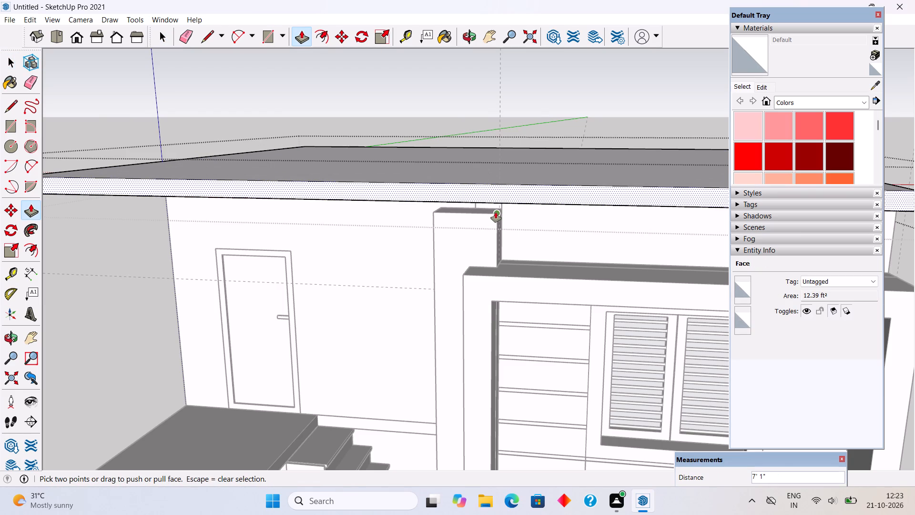
{"action": "key", "text": "space"}
{"action": "left_click", "coordinate": [437, 81]}
Examine the extended roof slab from the front, side and above, where it overhangs the walls, pillar and upper frame.
{"action": "middle_click_drag", "start_coordinate": [447, 280], "coordinate": [521, 232]}
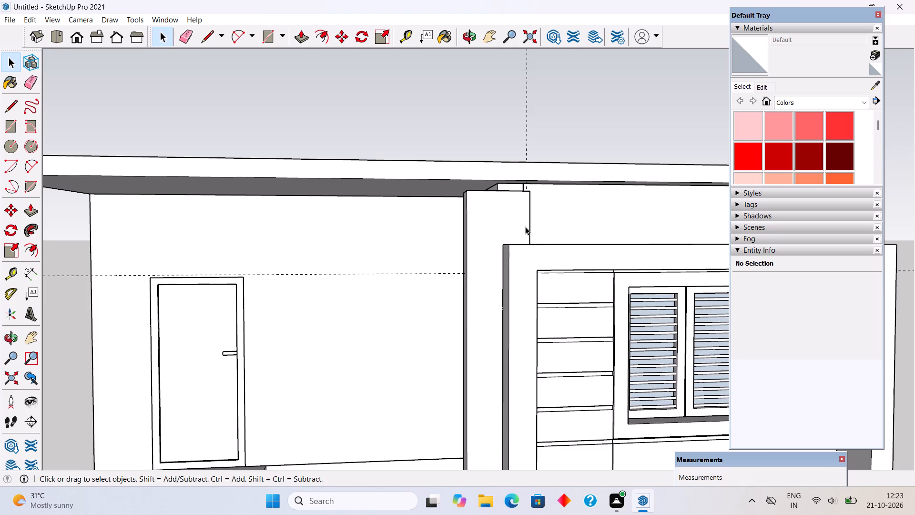
{"action": "scroll", "coordinate": [527, 228], "scroll_direction": "down", "scroll_amount": 9}
{"action": "scroll", "coordinate": [566, 202], "scroll_direction": "down", "scroll_amount": 3}
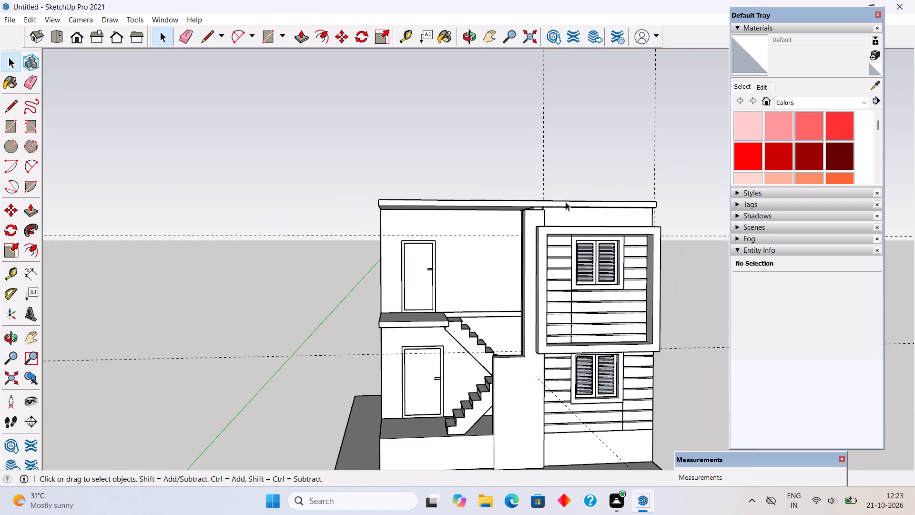
{"action": "middle_click_drag", "start_coordinate": [581, 167], "coordinate": [598, 257]}
{"action": "scroll", "coordinate": [603, 257], "scroll_direction": "up", "scroll_amount": 2}
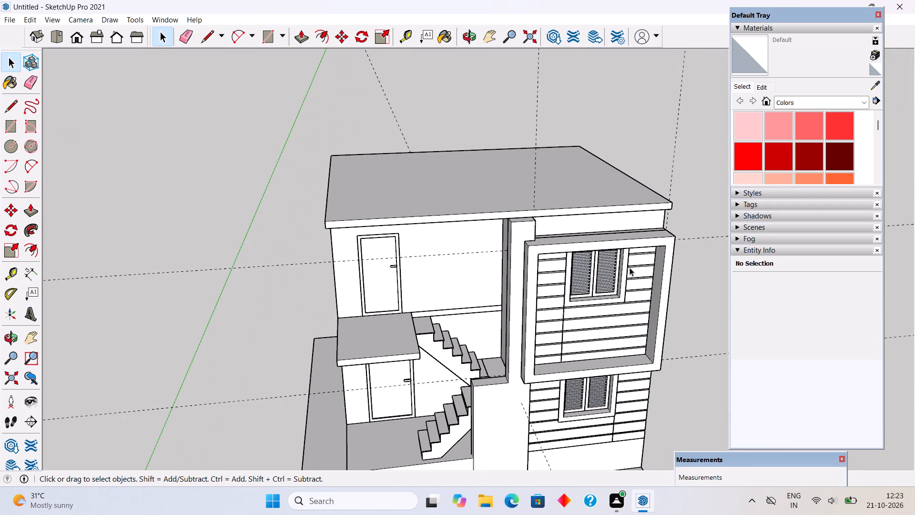
{"action": "scroll", "coordinate": [630, 268], "scroll_direction": "up", "scroll_amount": 4}
{"action": "middle_click_drag", "start_coordinate": [659, 292], "coordinate": [659, 267]}
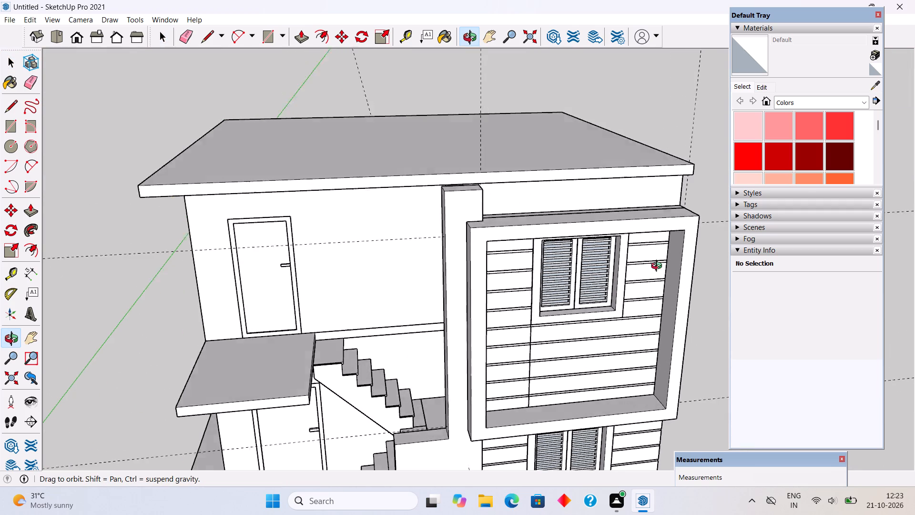
{"action": "middle_click_drag", "start_coordinate": [659, 267], "coordinate": [331, 271]}
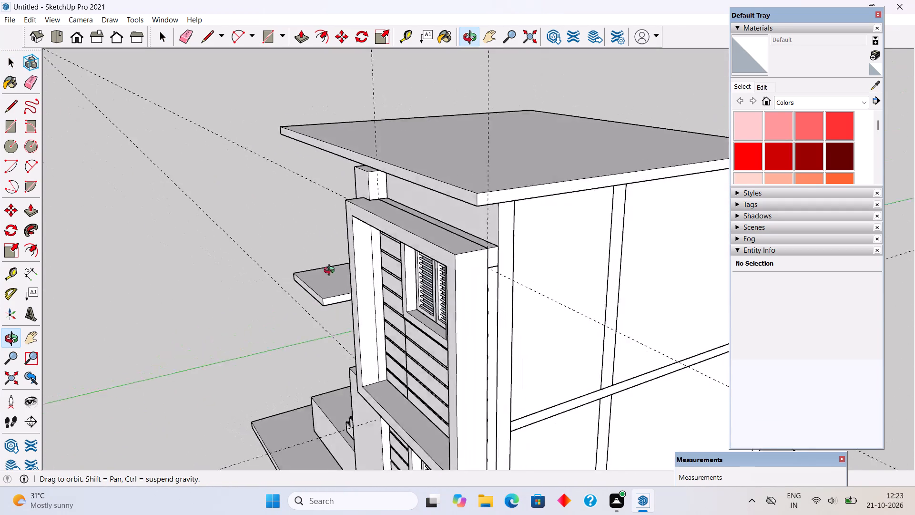
{"action": "middle_click_drag", "start_coordinate": [331, 271], "coordinate": [331, 248]}
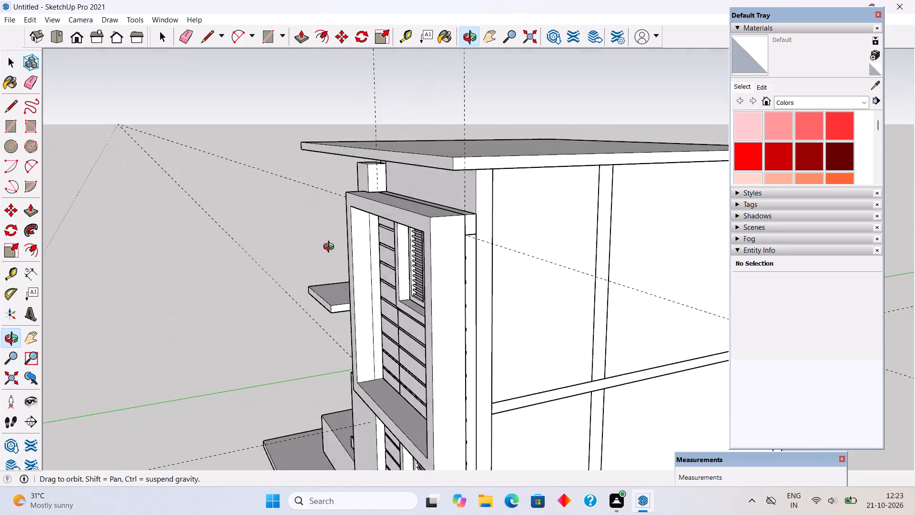
{"action": "middle_click_drag", "start_coordinate": [331, 248], "coordinate": [914, 395]}
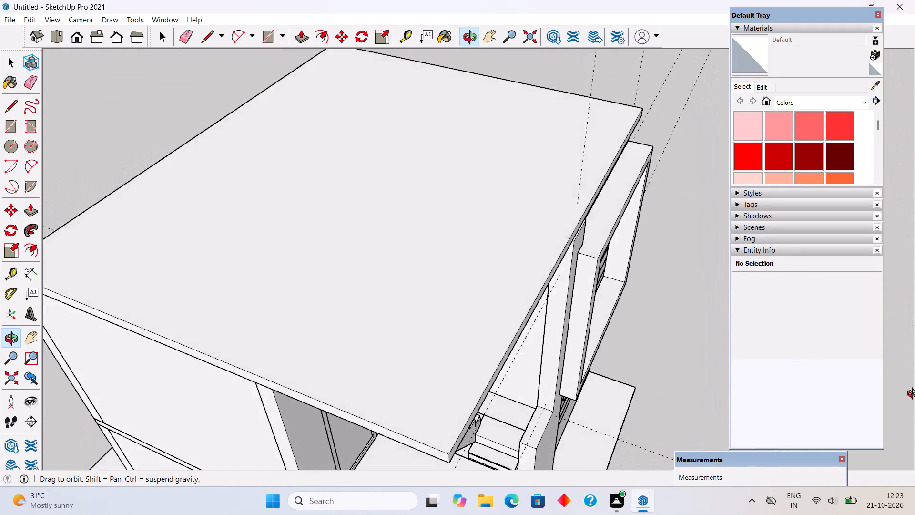
{"action": "middle_click_drag", "start_coordinate": [914, 395], "coordinate": [589, 226]}
{"action": "scroll", "coordinate": [595, 232], "scroll_direction": "down", "scroll_amount": 3}
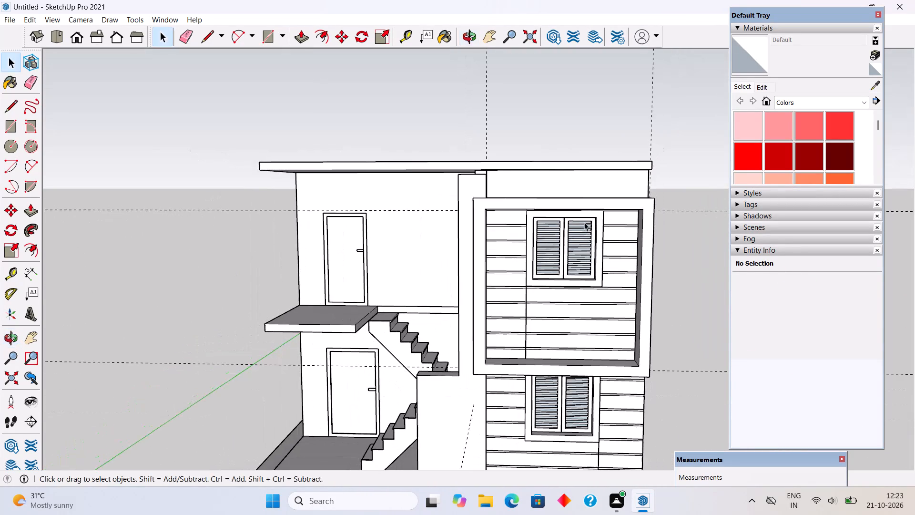
Inside the roof slab group, push the front face above the pillar back by 1'.
{"action": "middle_click_drag", "start_coordinate": [517, 156], "coordinate": [561, 193]}
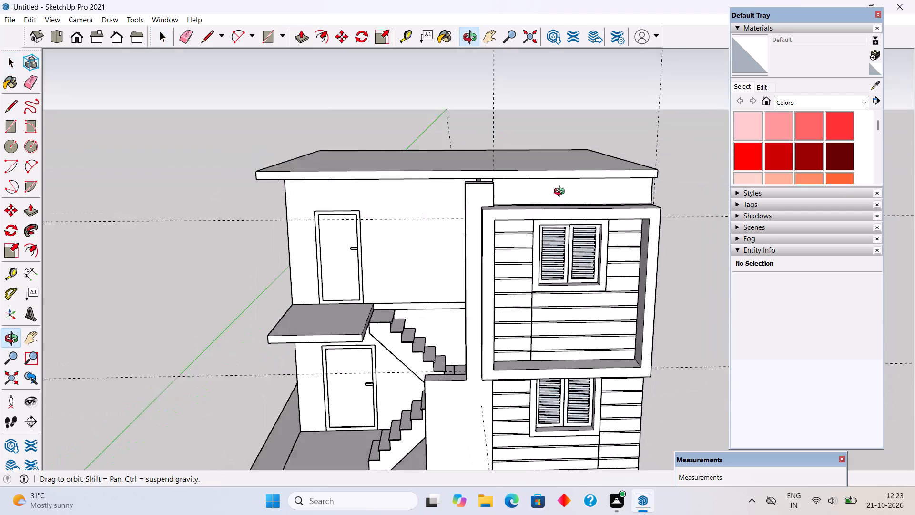
{"action": "middle_click_drag", "start_coordinate": [561, 193], "coordinate": [615, 196]}
{"action": "scroll", "coordinate": [492, 185], "scroll_direction": "up", "scroll_amount": 3}
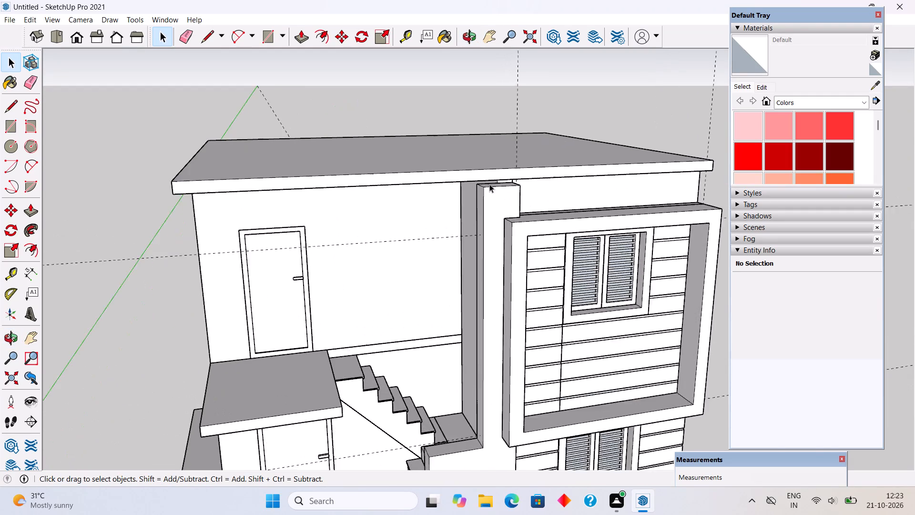
{"action": "scroll", "coordinate": [489, 184], "scroll_direction": "up", "scroll_amount": 7}
{"action": "triple_click", "coordinate": [497, 171]}
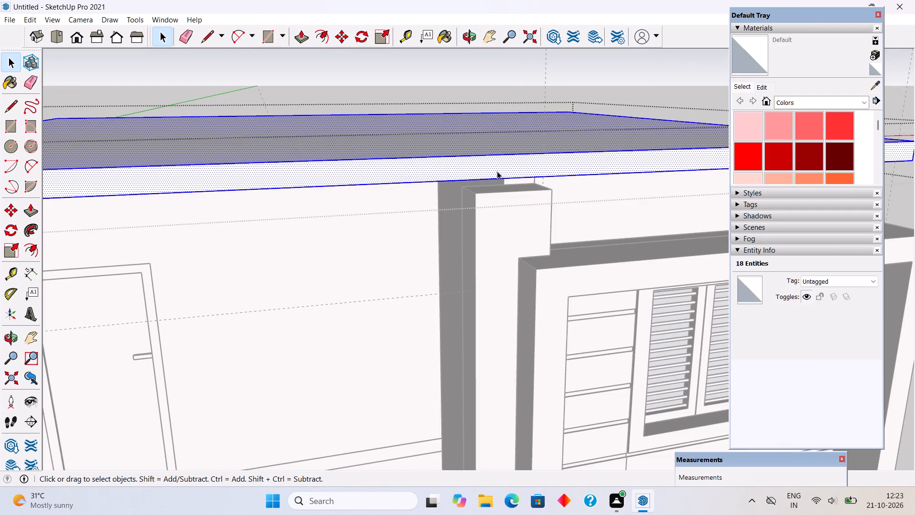
{"action": "key", "text": "p"}
{"action": "left_click", "coordinate": [574, 171]}
{"action": "left_click", "coordinate": [586, 194]}
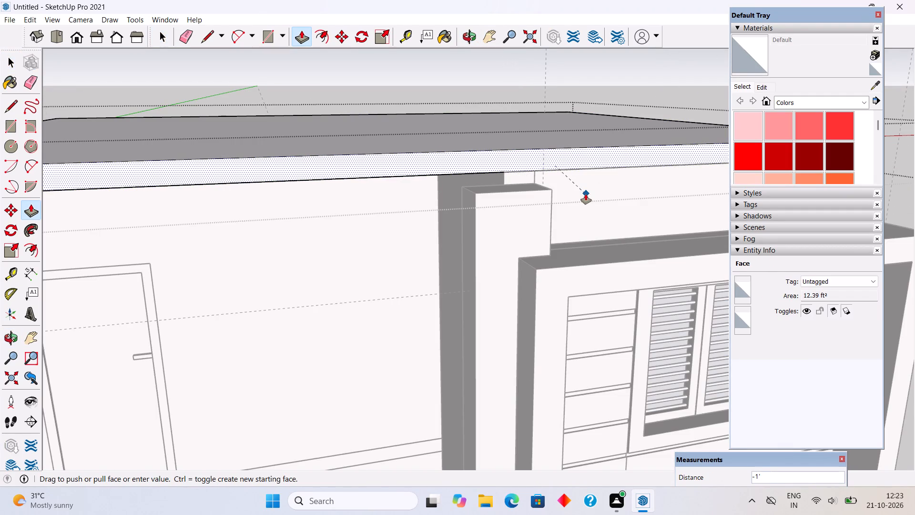
{"action": "key", "text": "space"}
{"action": "left_click", "coordinate": [493, 89]}
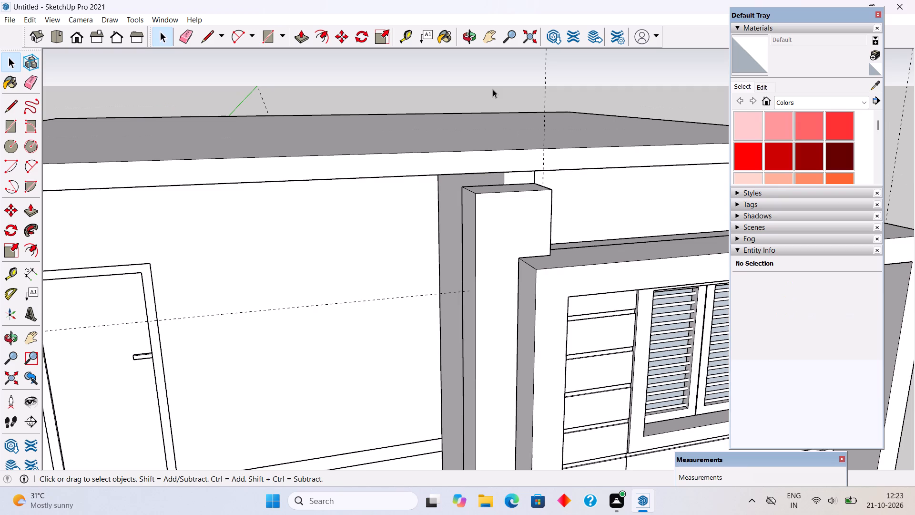
Examine from the front, above and below where the roof slab meets the pillar top, side wall and stair-side wall.
{"action": "middle_click_drag", "start_coordinate": [493, 115], "coordinate": [487, 95]}
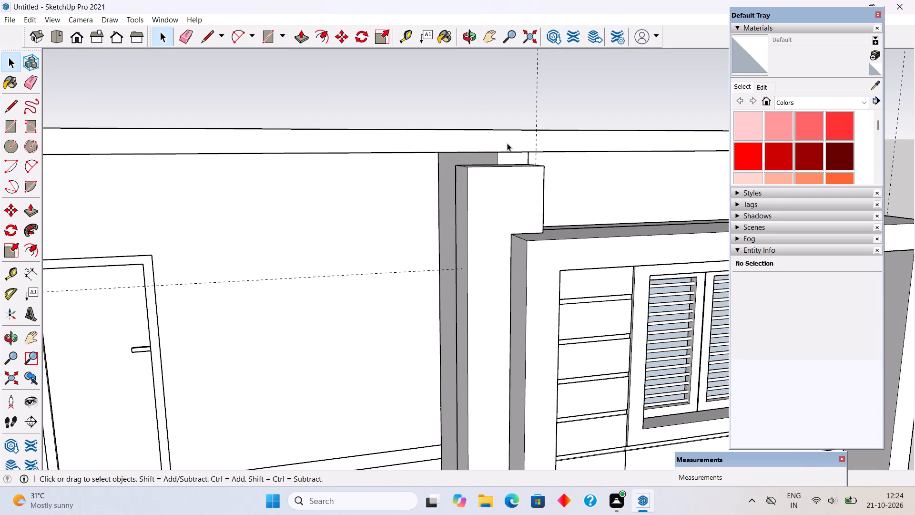
{"action": "scroll", "coordinate": [479, 149], "scroll_direction": "up", "scroll_amount": 4}
{"action": "middle_click_drag", "start_coordinate": [489, 155], "coordinate": [419, 178]}
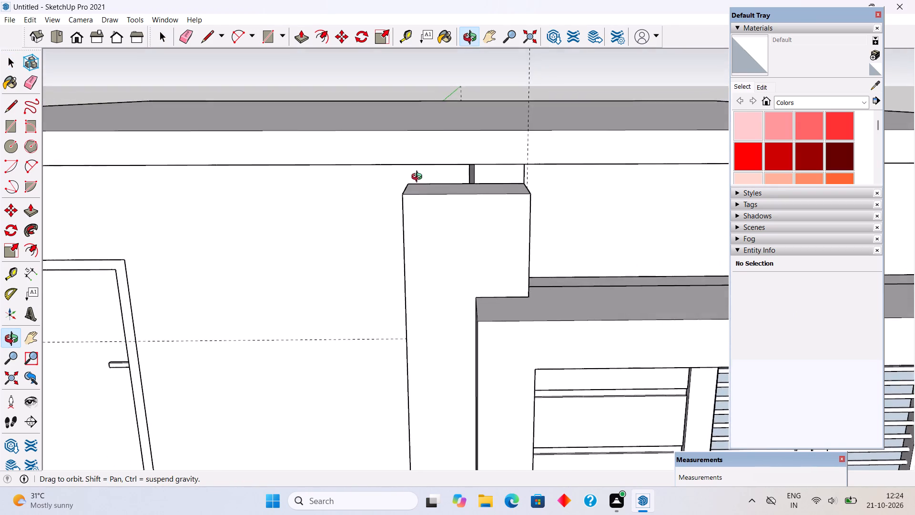
{"action": "middle_click_drag", "start_coordinate": [419, 178], "coordinate": [419, 183]}
{"action": "scroll", "coordinate": [421, 182], "scroll_direction": "down", "scroll_amount": 8}
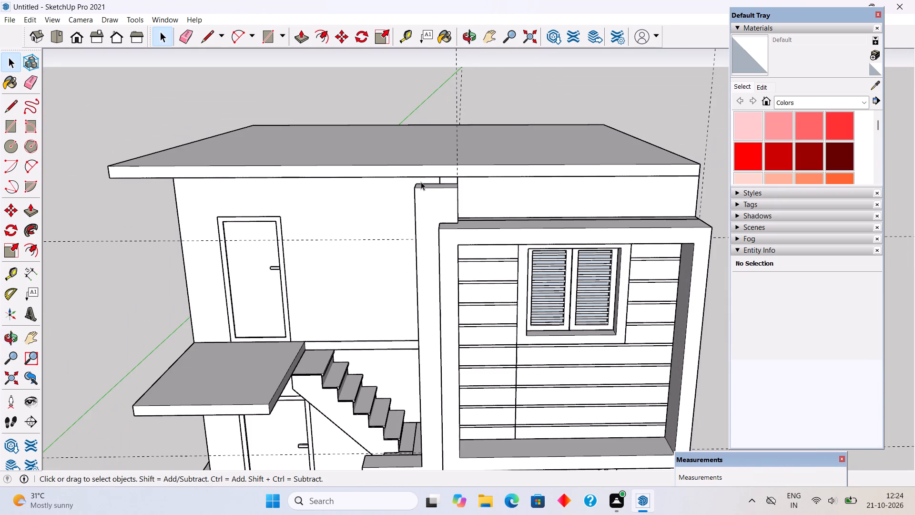
{"action": "middle_click_drag", "start_coordinate": [534, 178], "coordinate": [568, 174]}
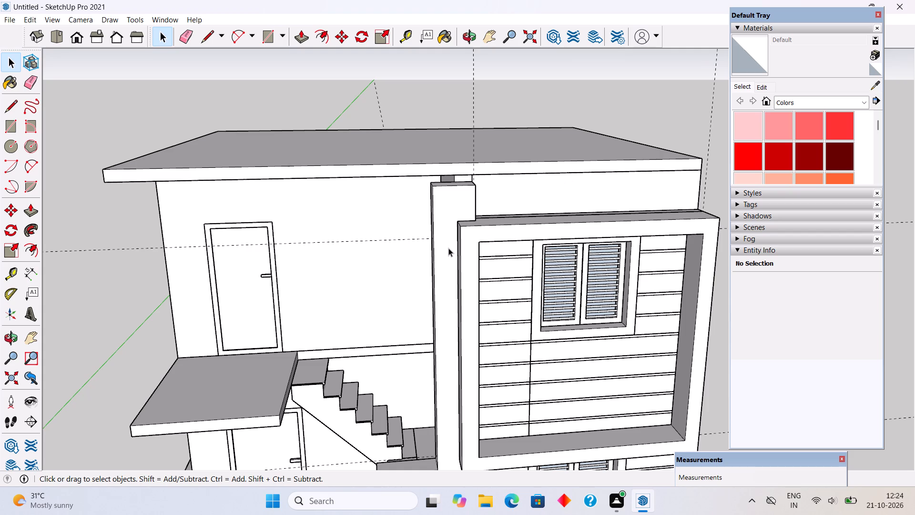
{"action": "middle_click_drag", "start_coordinate": [448, 248], "coordinate": [530, 237]}
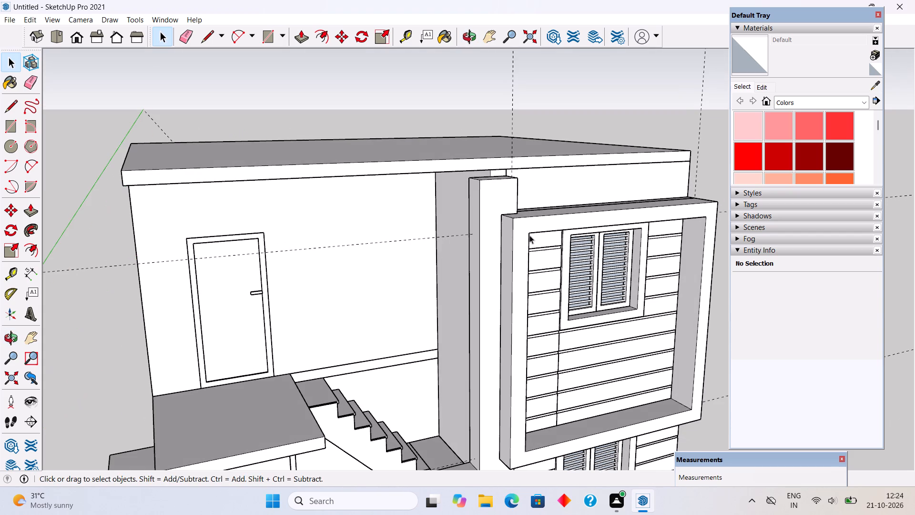
{"action": "middle_click_drag", "start_coordinate": [434, 229], "coordinate": [434, 175]}
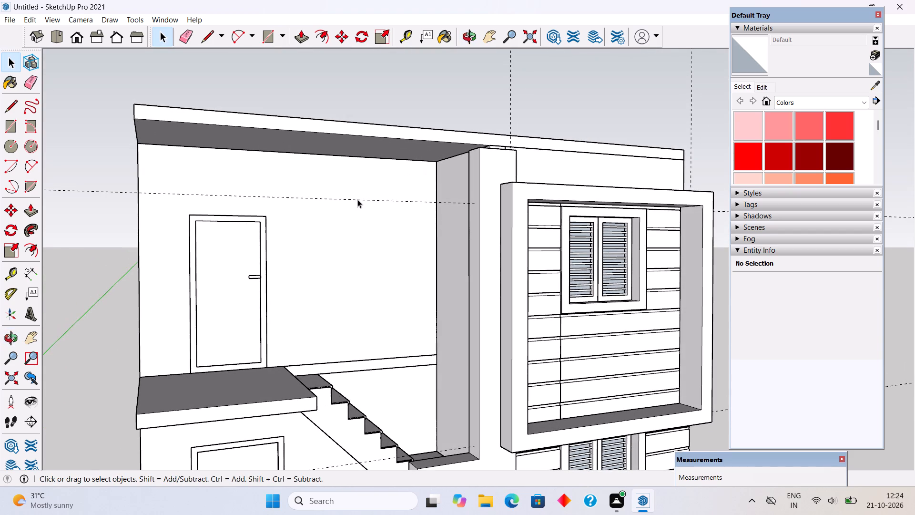
Measure the width of the upper wall with the door, from its outer edge to the inner corner by the pillar.
{"action": "key", "text": "t"}
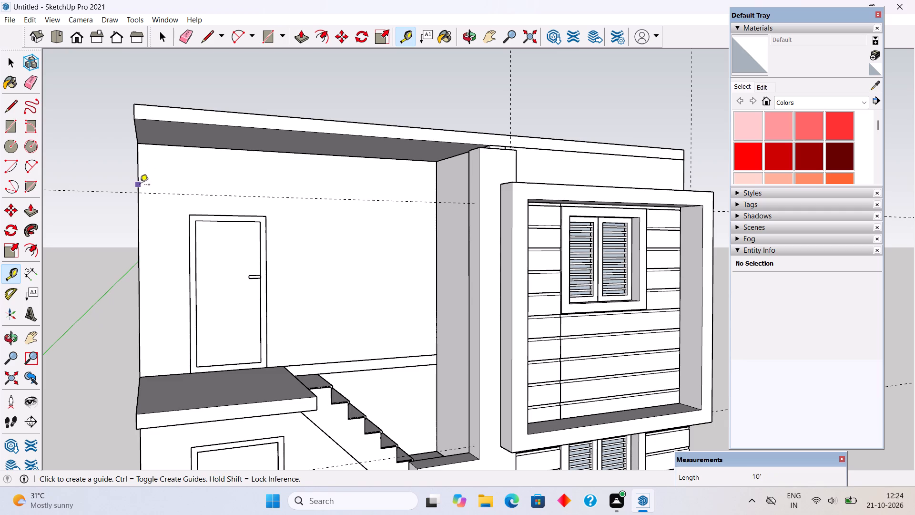
{"action": "left_click", "coordinate": [140, 185]}
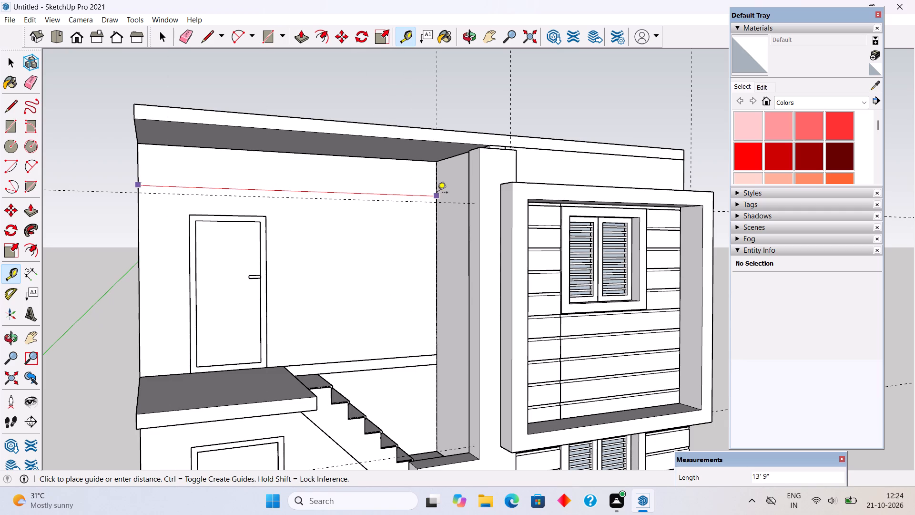
{"action": "key", "text": "space"}
Place a vertical guide on the roof slab's front face 13' 9" from the slab's outer end on the door side.
{"action": "middle_click_drag", "start_coordinate": [501, 120], "coordinate": [460, 198]}
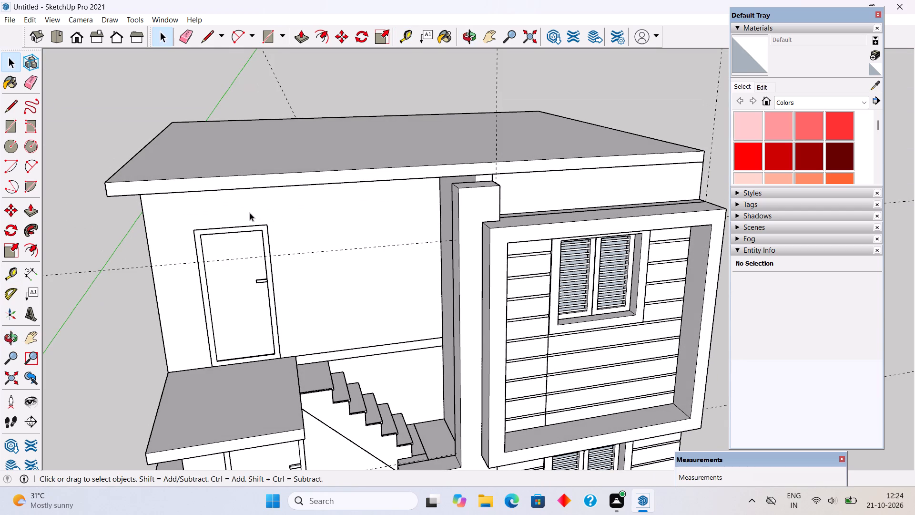
{"action": "key", "text": "t"}
{"action": "scroll", "coordinate": [105, 196], "scroll_direction": "up", "scroll_amount": 2}
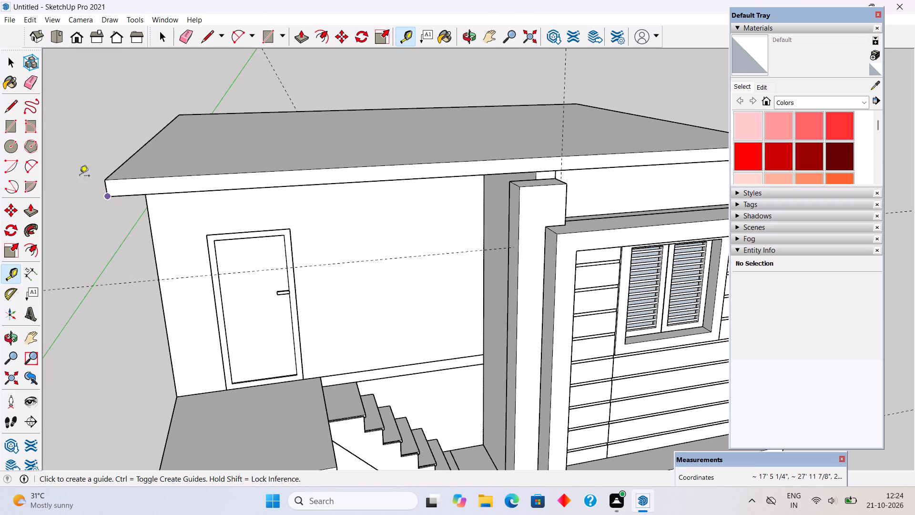
{"action": "middle_click_drag", "start_coordinate": [457, 262], "coordinate": [459, 235]}
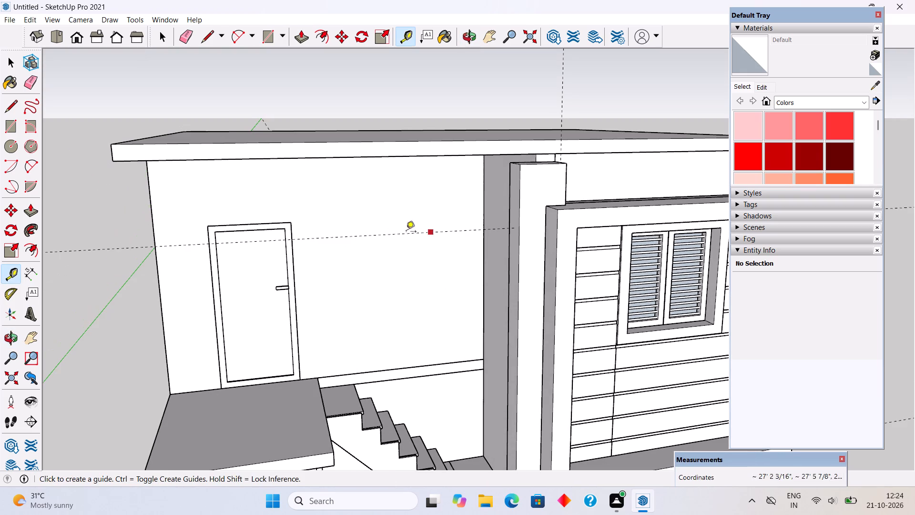
{"action": "scroll", "coordinate": [123, 153], "scroll_direction": "up", "scroll_amount": 3}
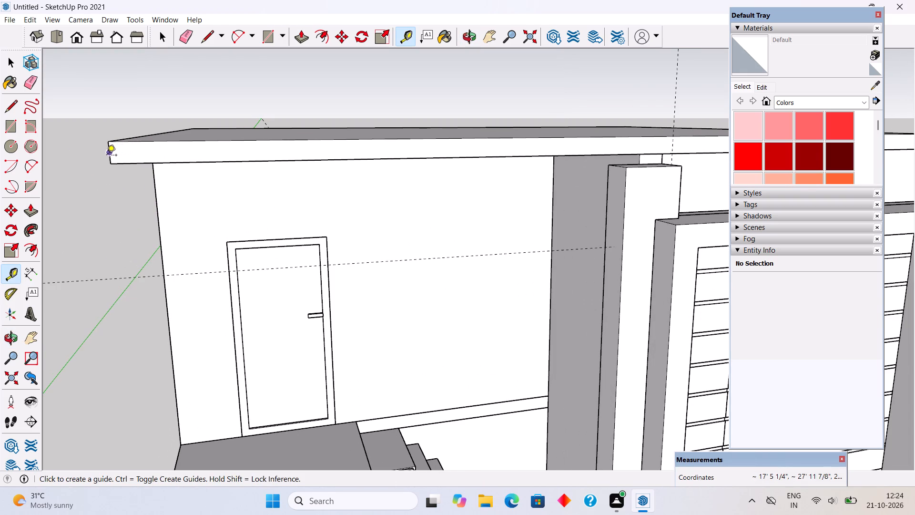
{"action": "left_click", "coordinate": [107, 156]}
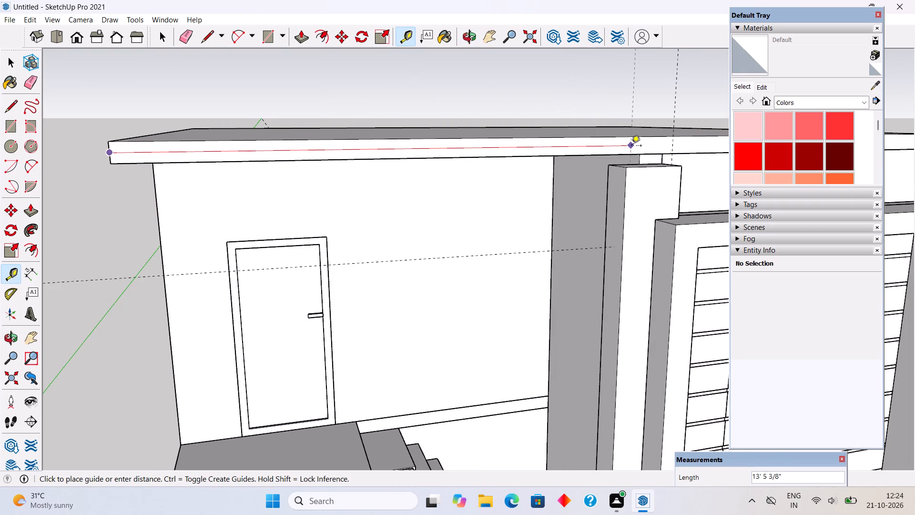
{"action": "type", "text": "13'9\""}
{"action": "key", "text": "Return"}
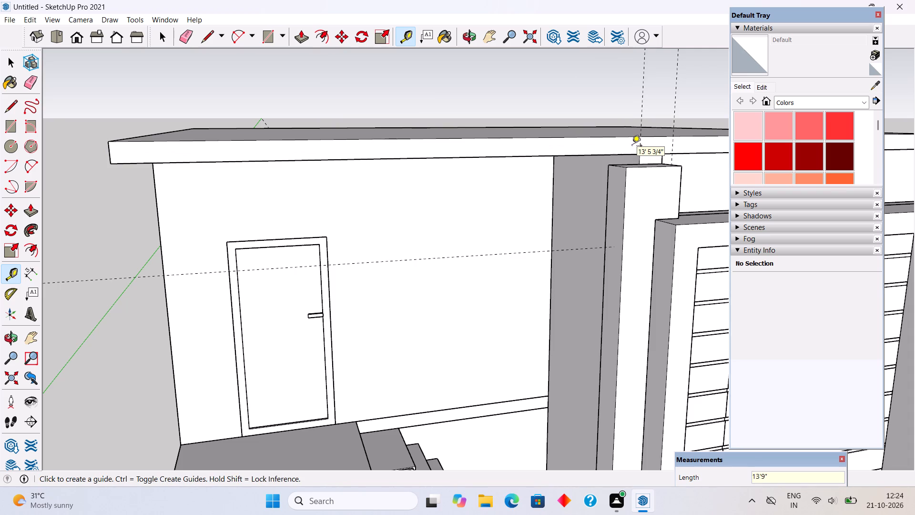
{"action": "key", "text": "space"}
Examine the new guide's position against the wall corner and the gap between the pillar top and the roof slab.
{"action": "middle_click_drag", "start_coordinate": [670, 172], "coordinate": [562, 198]}
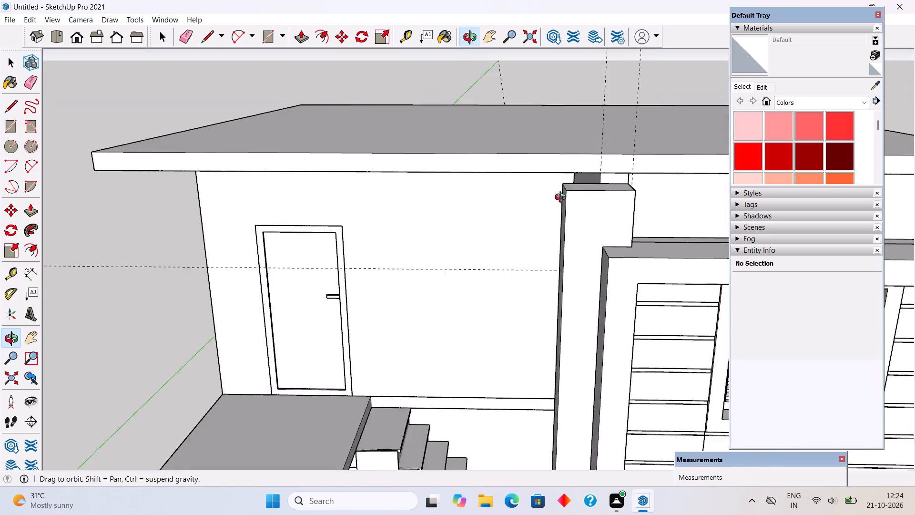
{"action": "middle_click_drag", "start_coordinate": [562, 198], "coordinate": [548, 199]}
{"action": "scroll", "coordinate": [549, 199], "scroll_direction": "up", "scroll_amount": 6}
{"action": "middle_click_drag", "start_coordinate": [584, 178], "coordinate": [587, 151]}
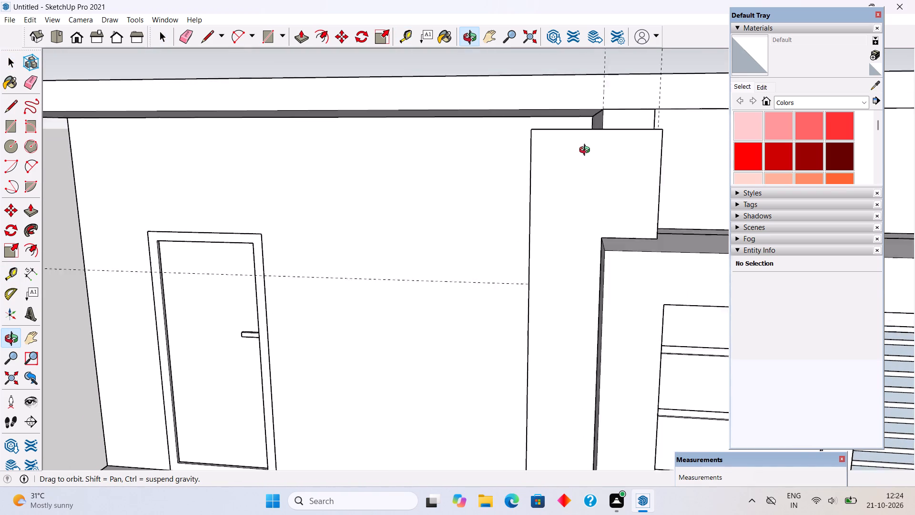
{"action": "middle_click_drag", "start_coordinate": [587, 151], "coordinate": [587, 163]}
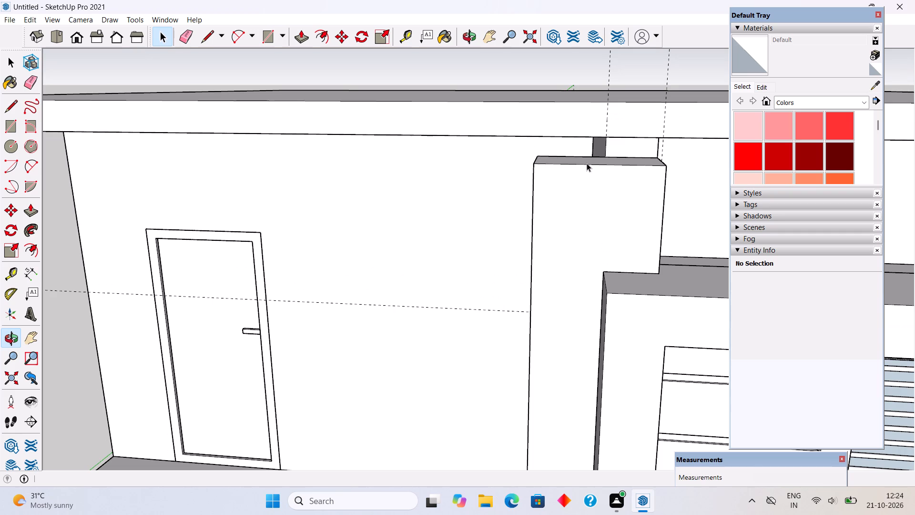
{"action": "middle_click_drag", "start_coordinate": [628, 251], "coordinate": [650, 285]}
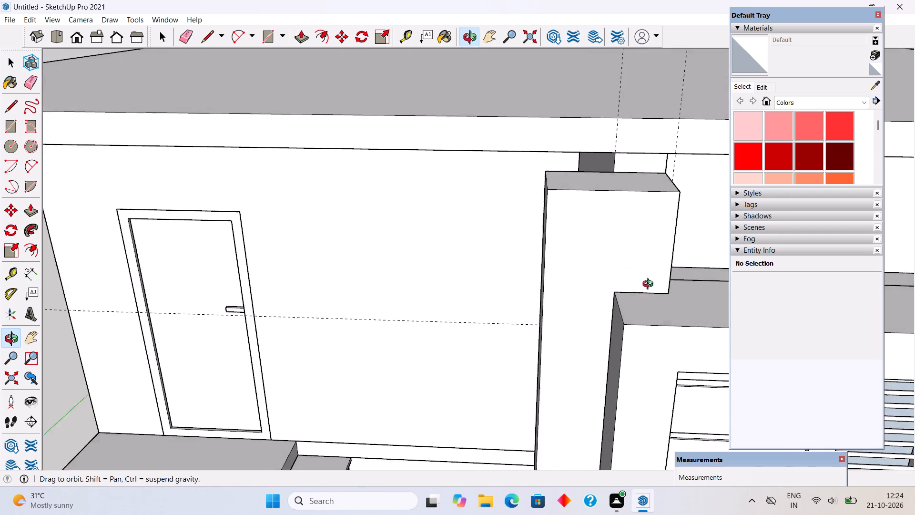
{"action": "middle_click_drag", "start_coordinate": [650, 285], "coordinate": [649, 297]}
{"action": "scroll", "coordinate": [640, 289], "scroll_direction": "down", "scroll_amount": 9}
{"action": "middle_click_drag", "start_coordinate": [658, 337], "coordinate": [702, 258]}
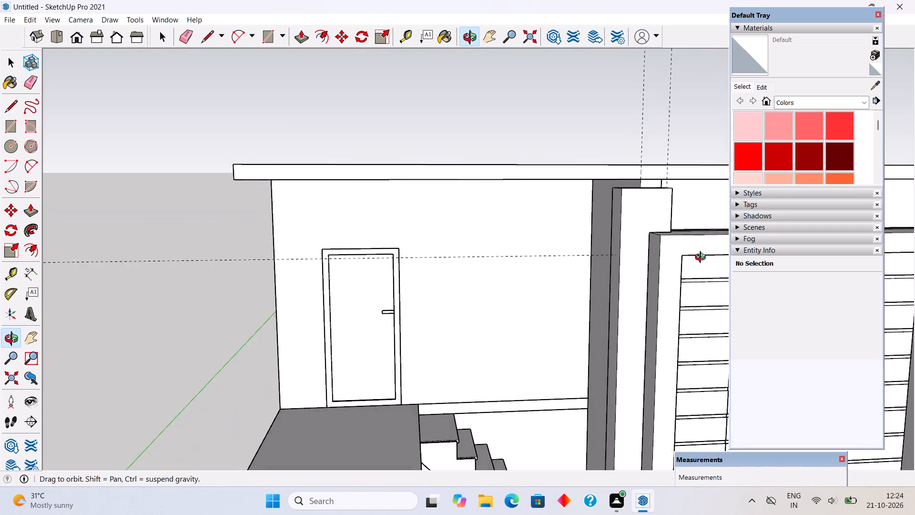
{"action": "middle_click_drag", "start_coordinate": [702, 258], "coordinate": [673, 265]}
{"action": "scroll", "coordinate": [657, 220], "scroll_direction": "up", "scroll_amount": 1}
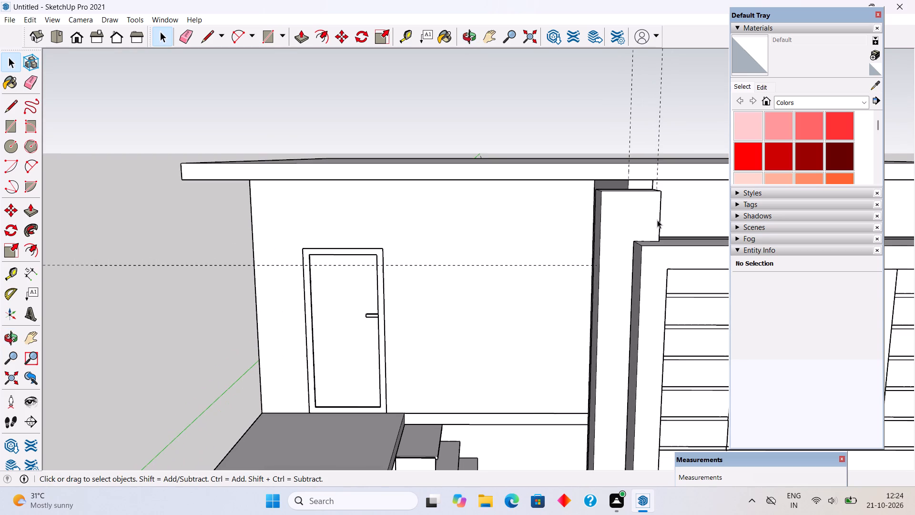
{"action": "middle_click_drag", "start_coordinate": [651, 225], "coordinate": [543, 247]}
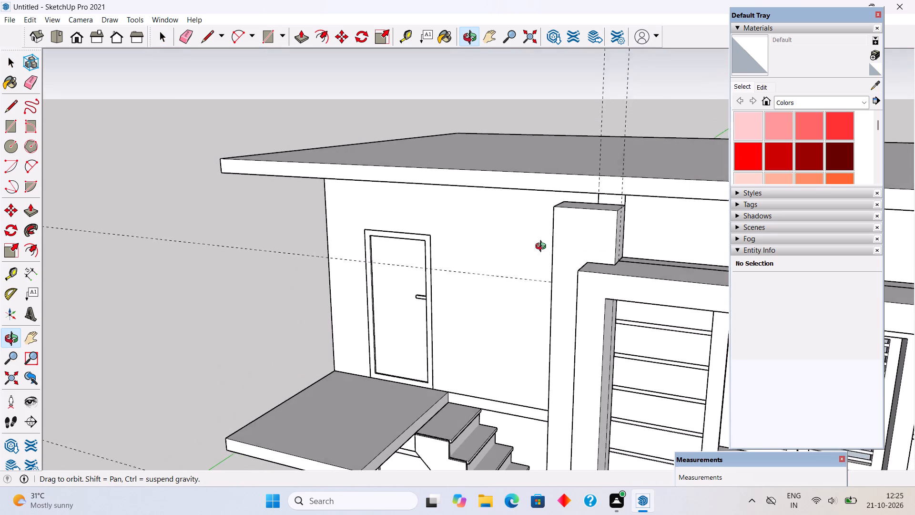
{"action": "middle_click_drag", "start_coordinate": [543, 247], "coordinate": [537, 261]}
{"action": "scroll", "coordinate": [632, 201], "scroll_direction": "up", "scroll_amount": 6}
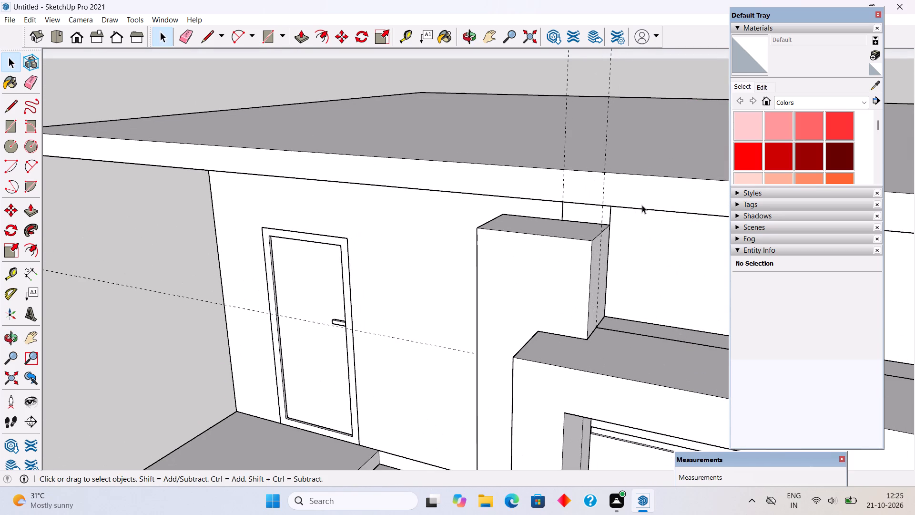
Place a parallel guide 9" from the 13' 9" guide, at the far corner of the wall end behind the pillar.
{"action": "key", "text": "t"}
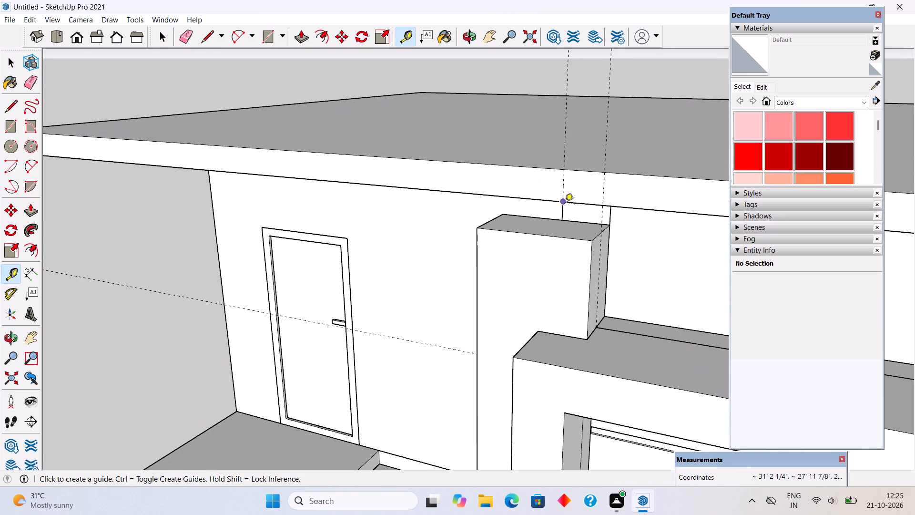
{"action": "left_click", "coordinate": [564, 197]}
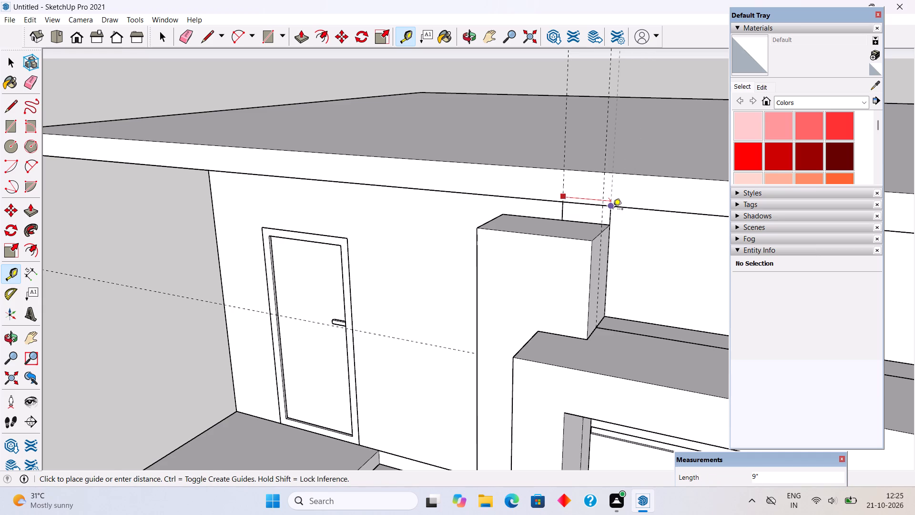
{"action": "left_click", "coordinate": [613, 210]}
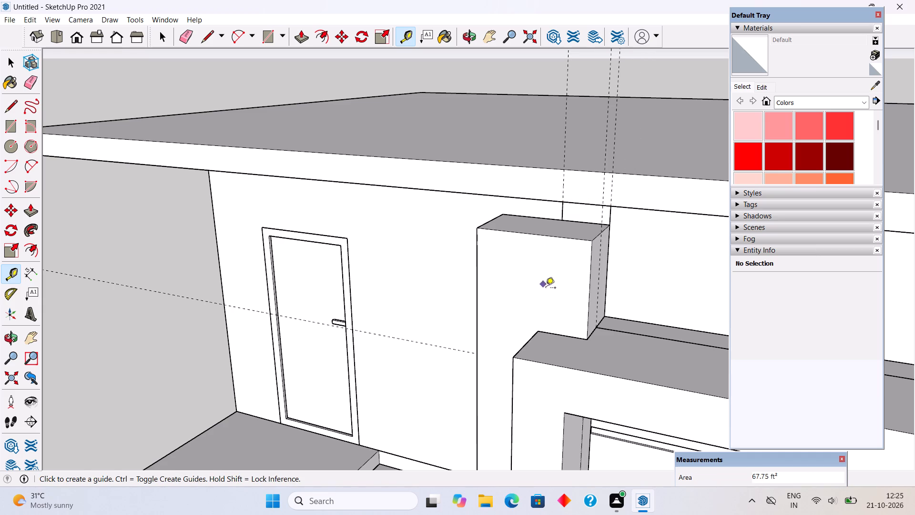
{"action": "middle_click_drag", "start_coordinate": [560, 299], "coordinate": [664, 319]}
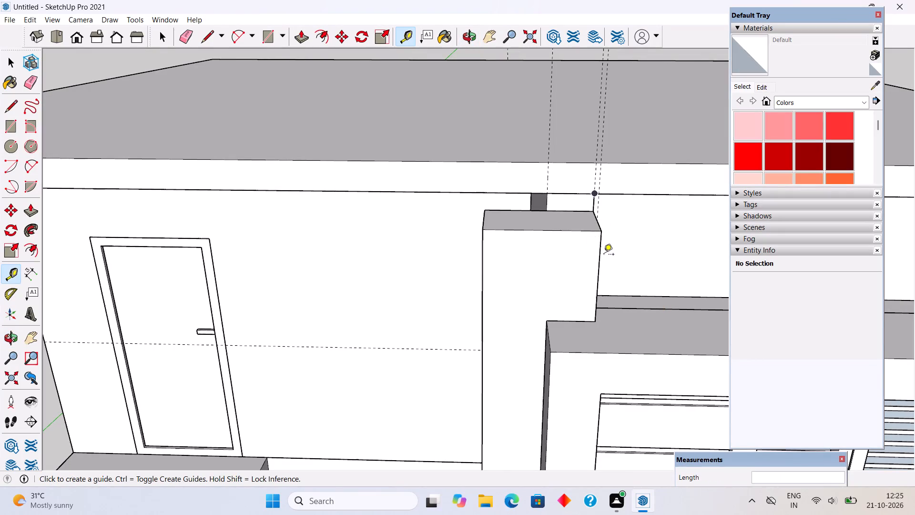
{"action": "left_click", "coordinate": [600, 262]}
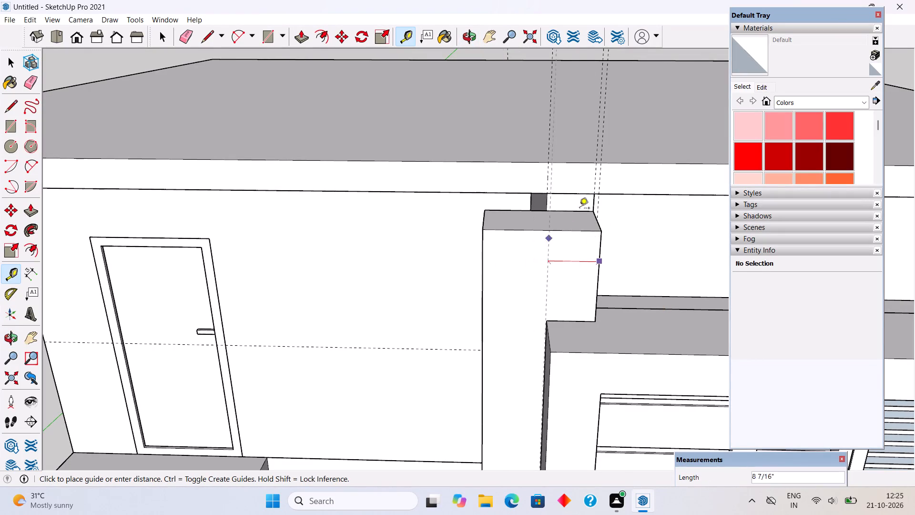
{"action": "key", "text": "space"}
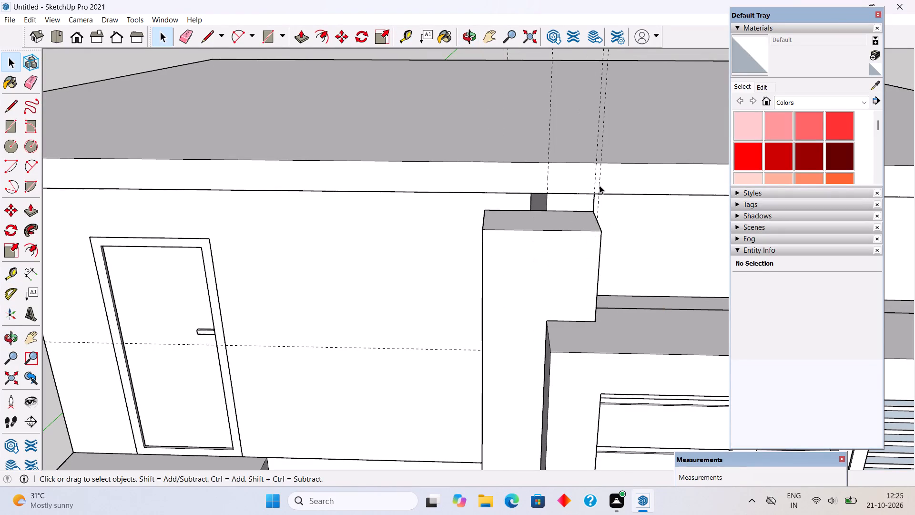
Place a guide on the slab's front face 1' 9" from the 9" offset guide, back toward the door side.
{"action": "key", "text": "t"}
{"action": "scroll", "coordinate": [599, 186], "scroll_direction": "up", "scroll_amount": 8}
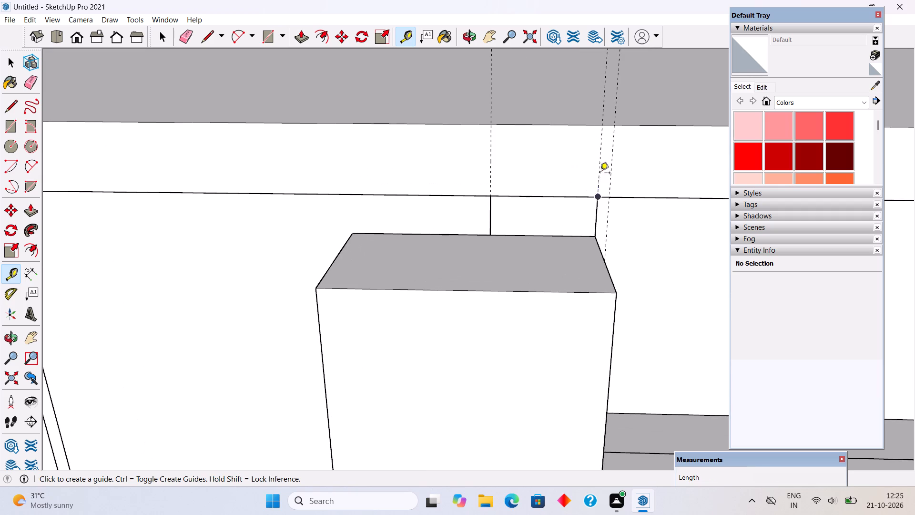
{"action": "left_click", "coordinate": [599, 173]}
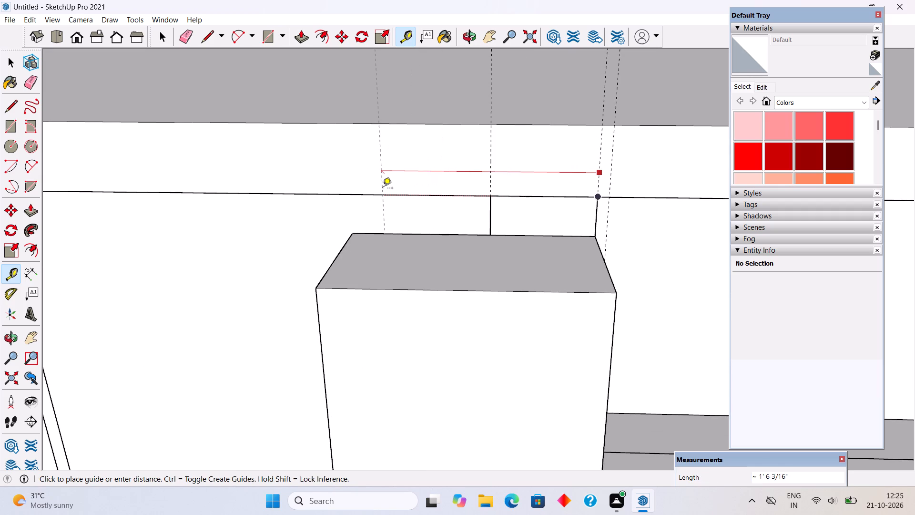
{"action": "type", "text": "1'9\""}
{"action": "key", "text": "Return"}
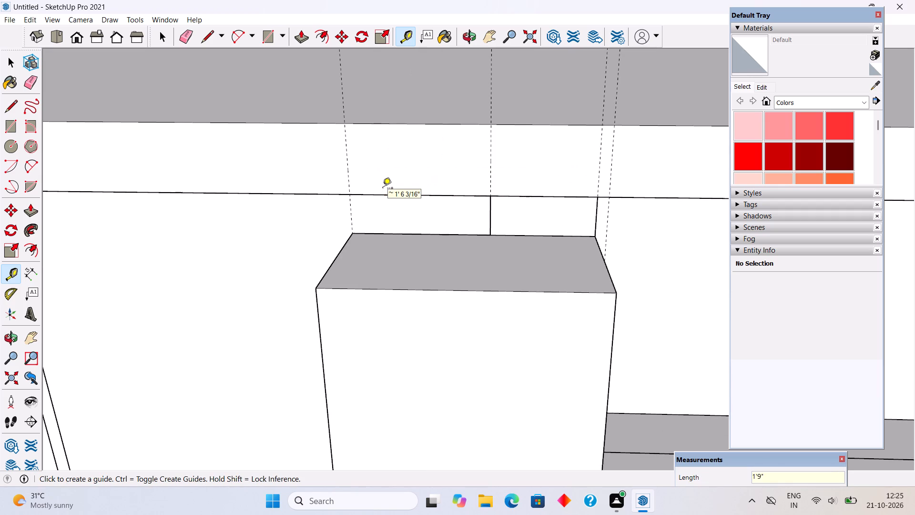
{"action": "key", "text": "space"}
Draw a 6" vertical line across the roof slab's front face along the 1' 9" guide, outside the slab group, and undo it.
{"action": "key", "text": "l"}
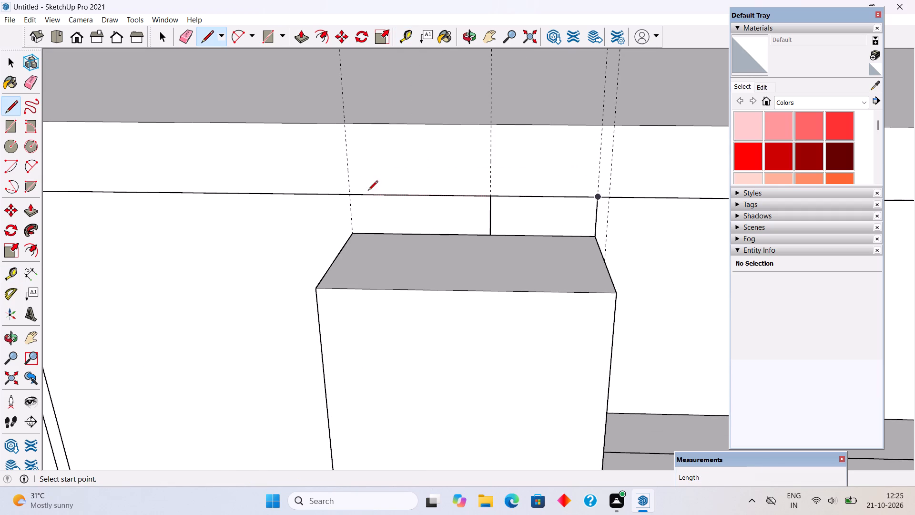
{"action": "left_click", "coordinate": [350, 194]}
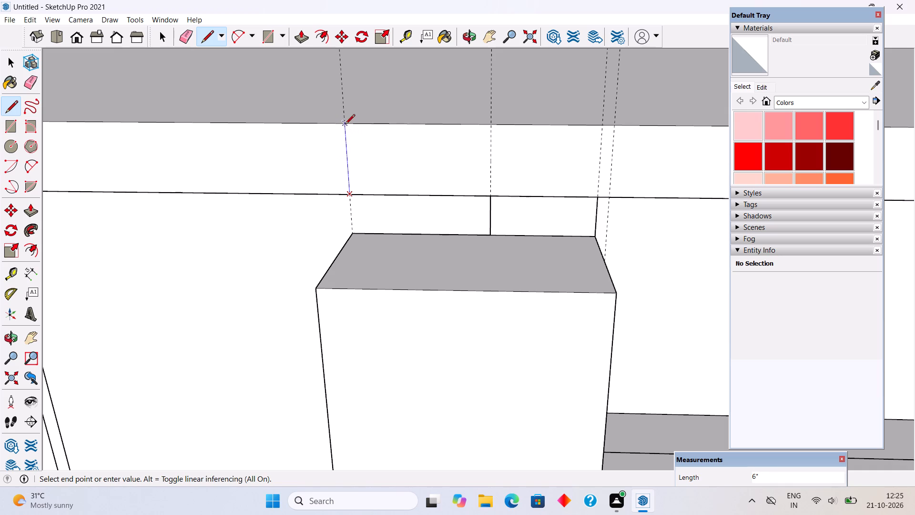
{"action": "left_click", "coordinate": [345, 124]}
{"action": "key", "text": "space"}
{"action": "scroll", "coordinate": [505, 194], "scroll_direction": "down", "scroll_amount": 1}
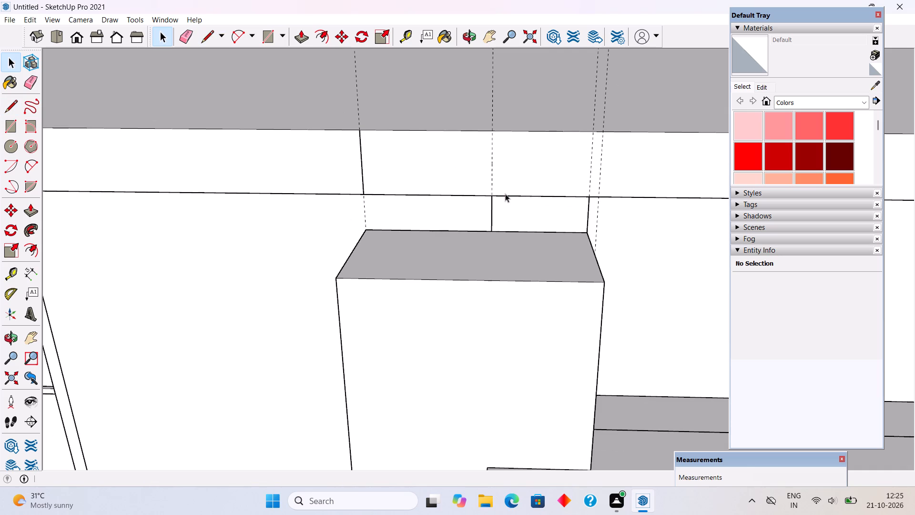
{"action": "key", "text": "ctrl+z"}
Inside the roof slab group, split the front face with a 6" vertical line along the 1' 9" guide.
{"action": "key", "text": "space"}
{"action": "triple_click", "coordinate": [421, 167]}
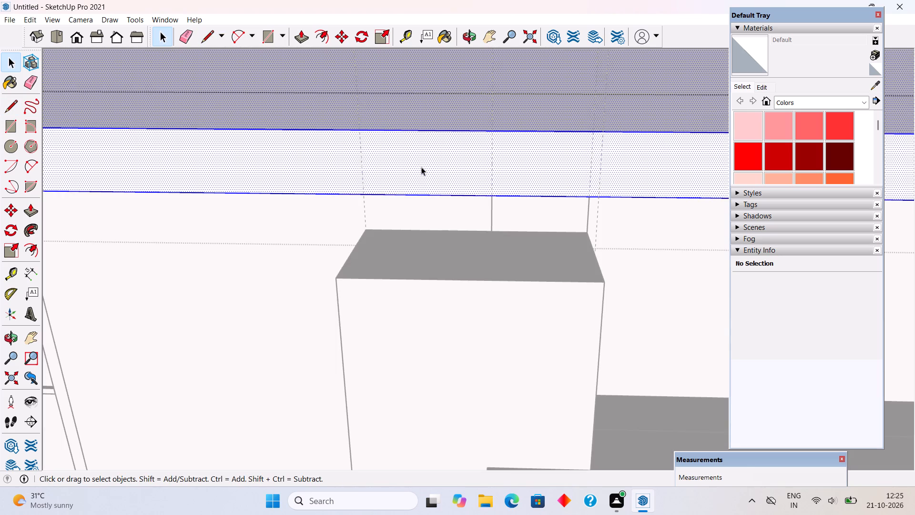
{"action": "key", "text": "l"}
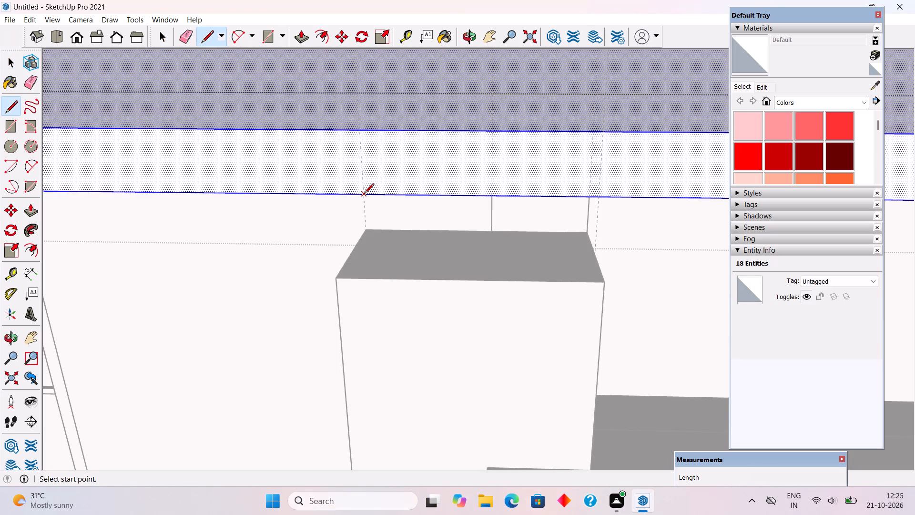
{"action": "left_click", "coordinate": [364, 194]}
{"action": "left_click", "coordinate": [361, 130]}
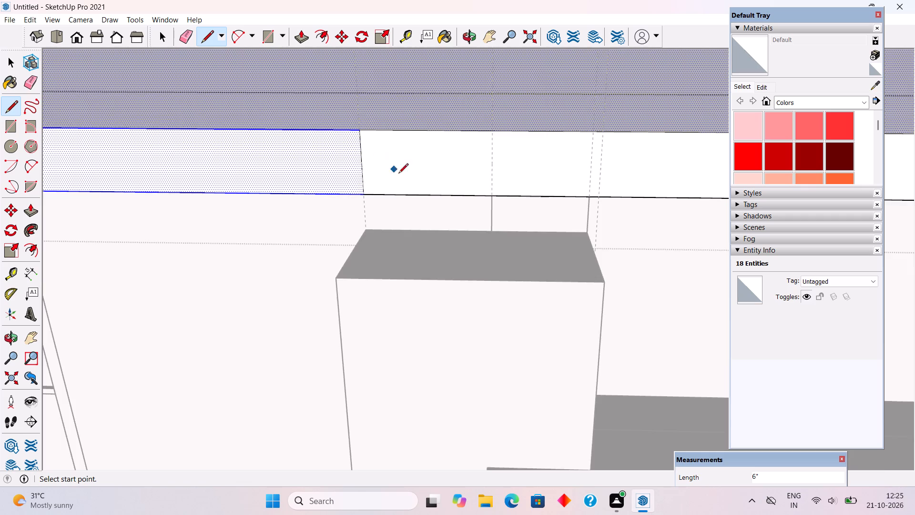
Push/Pull the door-side section of the roof slab's front face outward 4' and close the slab group.
{"action": "scroll", "coordinate": [407, 188], "scroll_direction": "down", "scroll_amount": 10}
{"action": "scroll", "coordinate": [437, 223], "scroll_direction": "down", "scroll_amount": 4}
{"action": "middle_click_drag", "start_coordinate": [409, 264], "coordinate": [497, 247]}
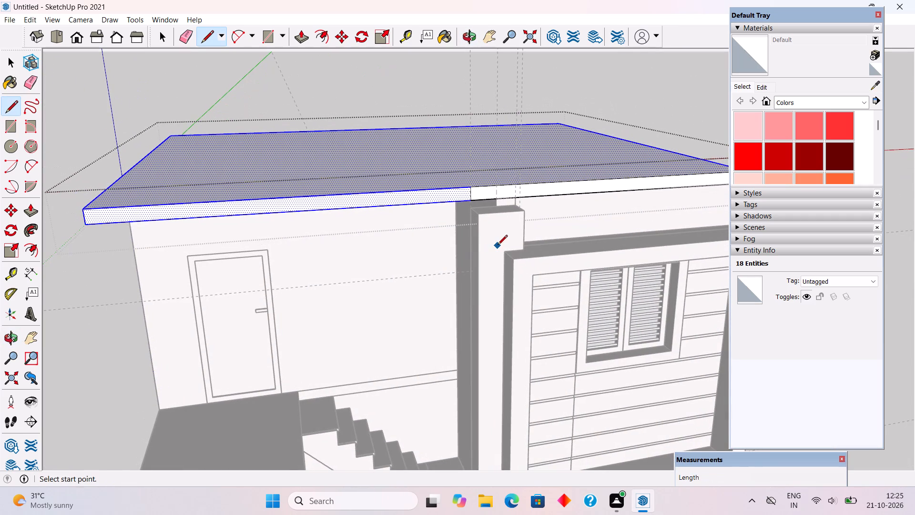
{"action": "key", "text": "space"}
{"action": "type", "text": "p"}
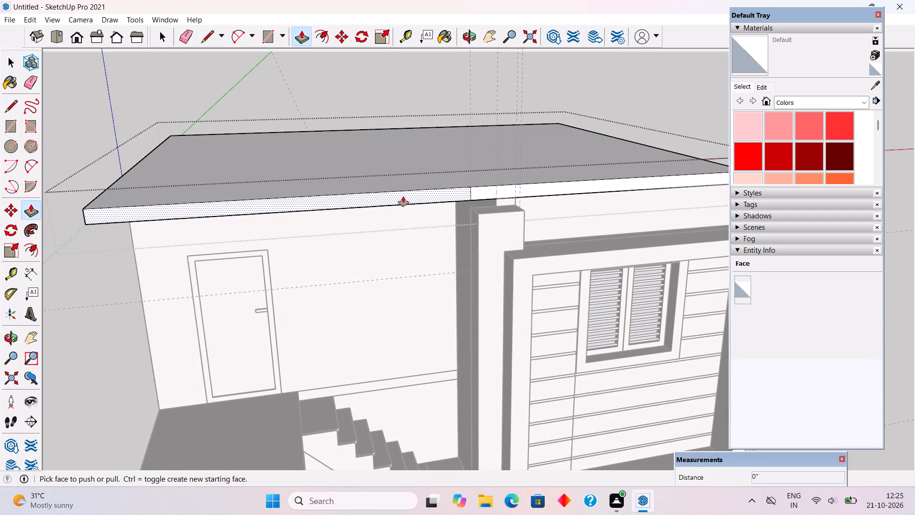
{"action": "left_click", "coordinate": [403, 196]}
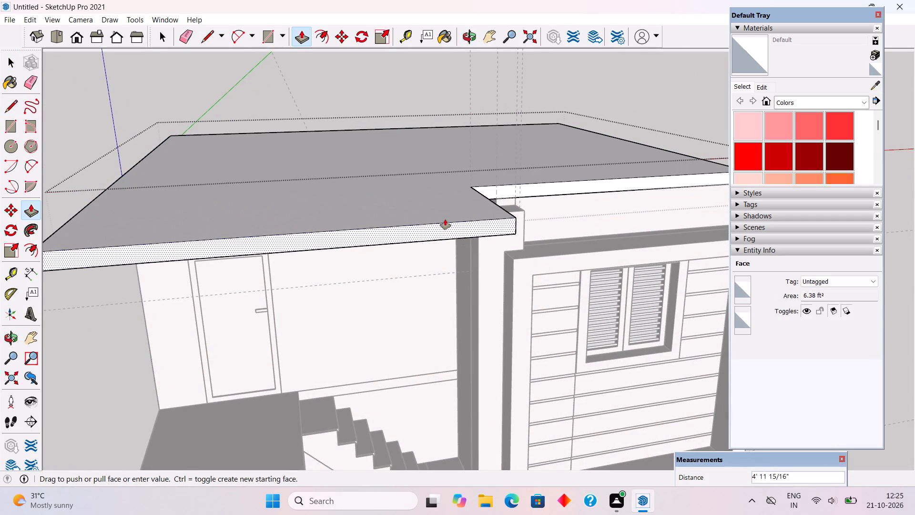
{"action": "type", "text": "4'"}
{"action": "key", "text": "Return"}
{"action": "key", "text": "space"}
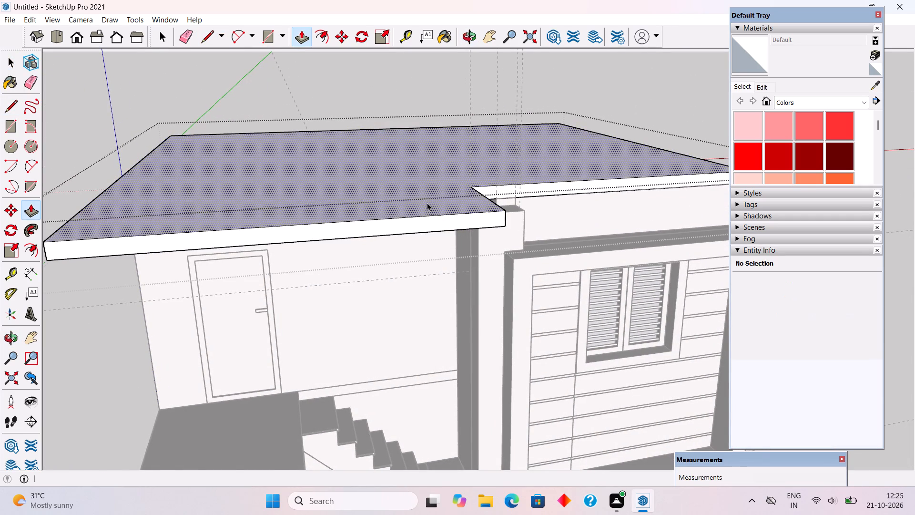
{"action": "scroll", "coordinate": [427, 202], "scroll_direction": "down", "scroll_amount": 12}
{"action": "left_click", "coordinate": [377, 93]}
Place a guide on the roof slab's side face 4' back from the front end of the new overhang.
{"action": "middle_click_drag", "start_coordinate": [409, 278], "coordinate": [407, 237]}
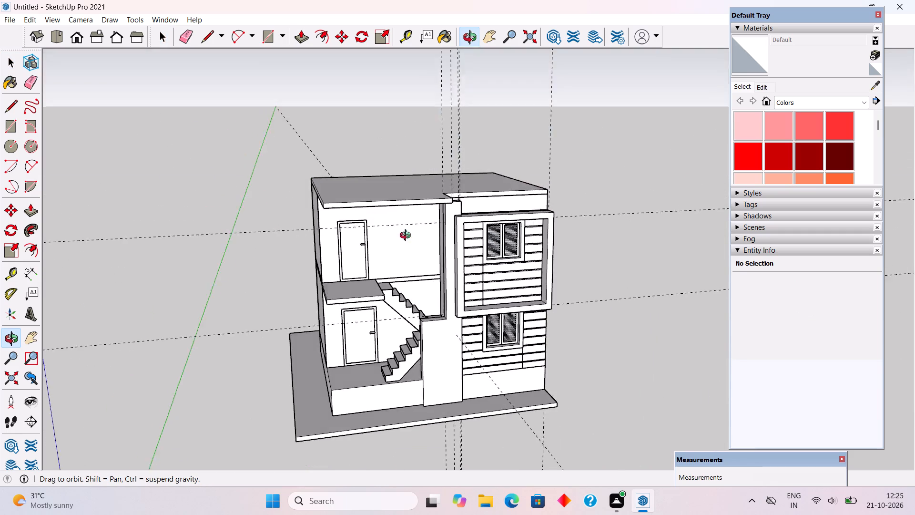
{"action": "middle_click_drag", "start_coordinate": [407, 237], "coordinate": [422, 201]}
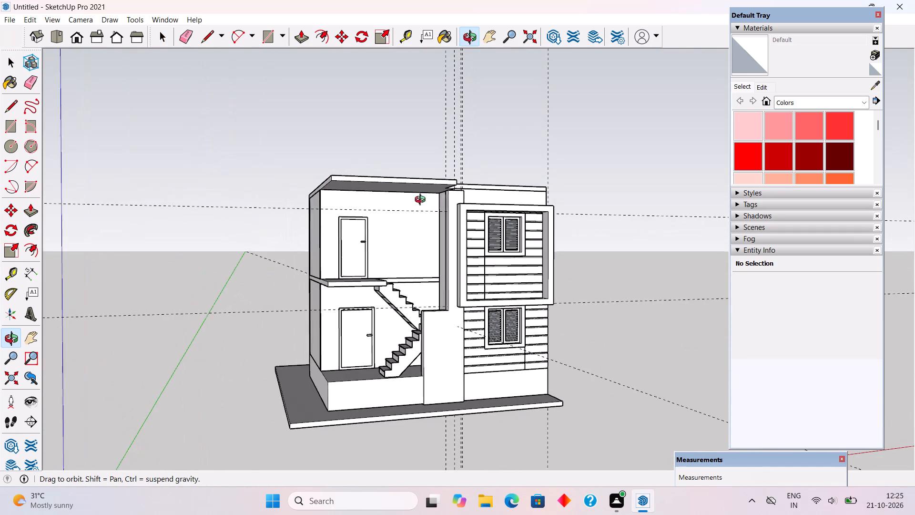
{"action": "middle_click_drag", "start_coordinate": [422, 201], "coordinate": [422, 201]}
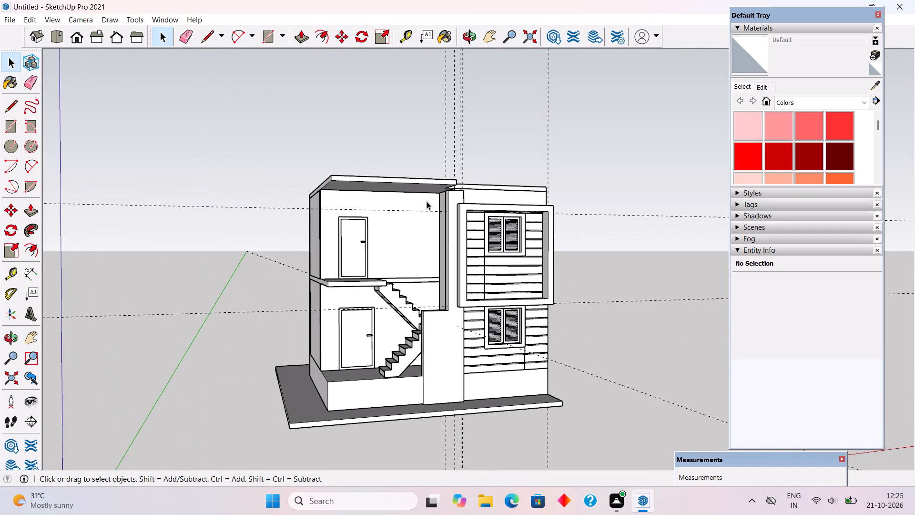
{"action": "middle_click_drag", "start_coordinate": [437, 196], "coordinate": [461, 226]}
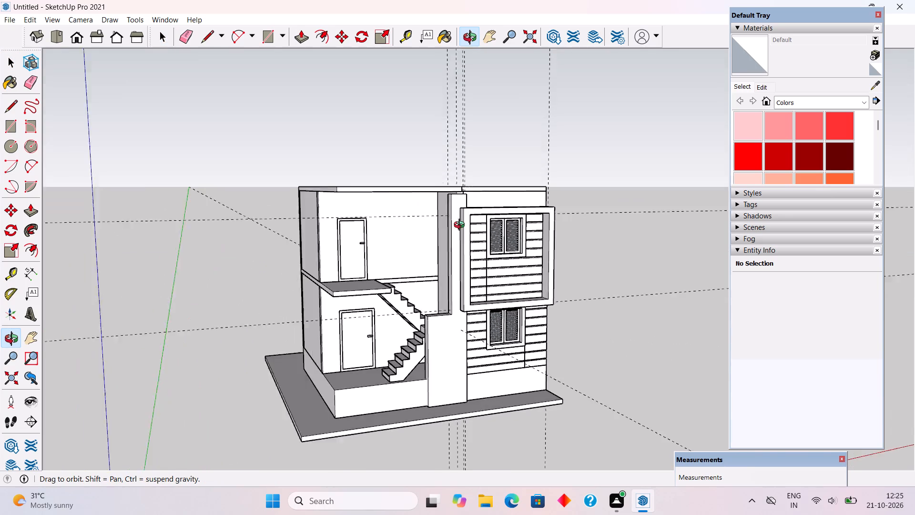
{"action": "middle_click_drag", "start_coordinate": [461, 226], "coordinate": [914, 327]}
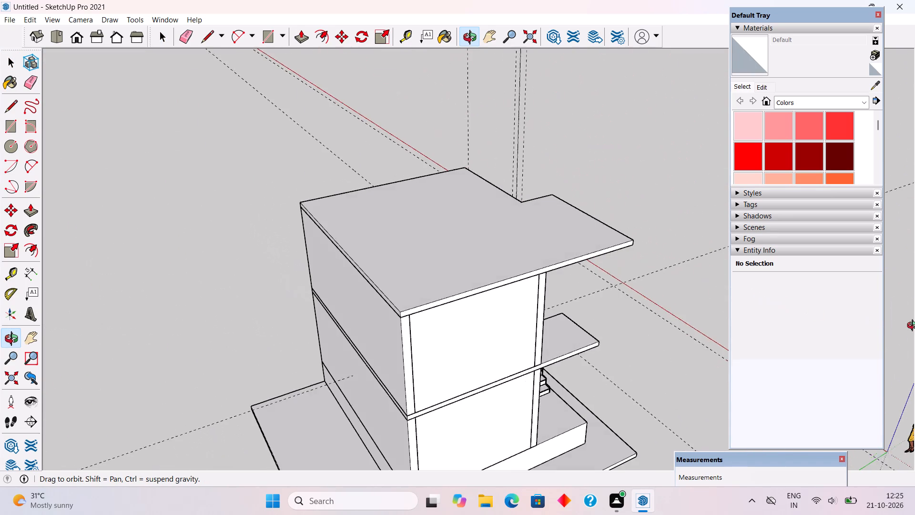
{"action": "middle_click_drag", "start_coordinate": [914, 327], "coordinate": [914, 333]}
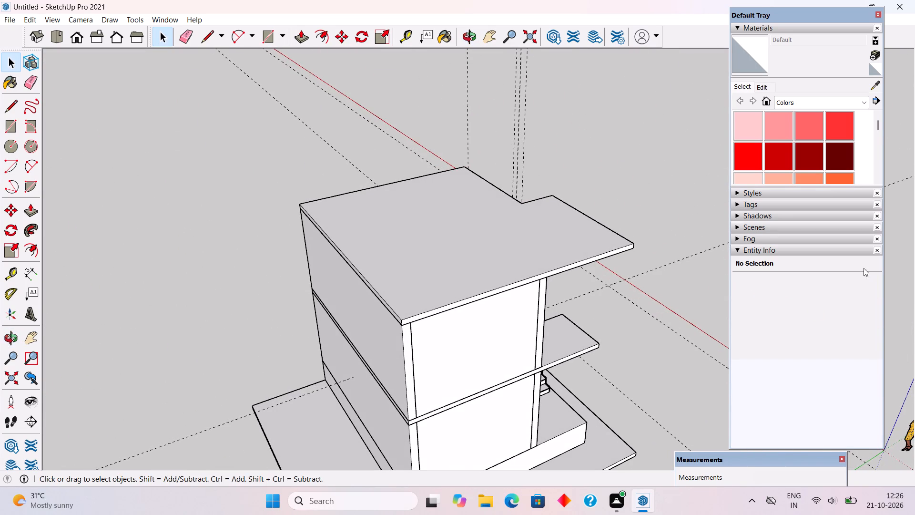
{"action": "middle_click_drag", "start_coordinate": [563, 277], "coordinate": [400, 234]}
{"action": "scroll", "coordinate": [526, 244], "scroll_direction": "up", "scroll_amount": 5}
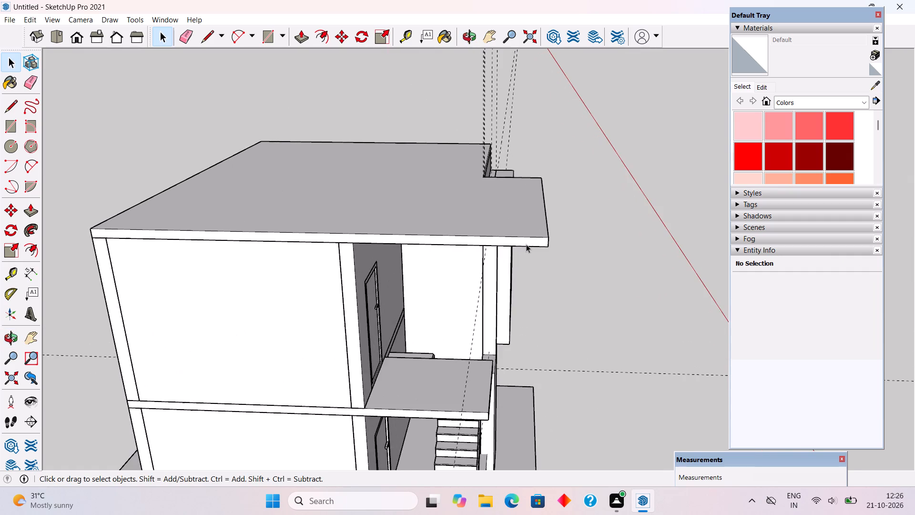
{"action": "scroll", "coordinate": [526, 244], "scroll_direction": "up", "scroll_amount": 7}
{"action": "key", "text": "t"}
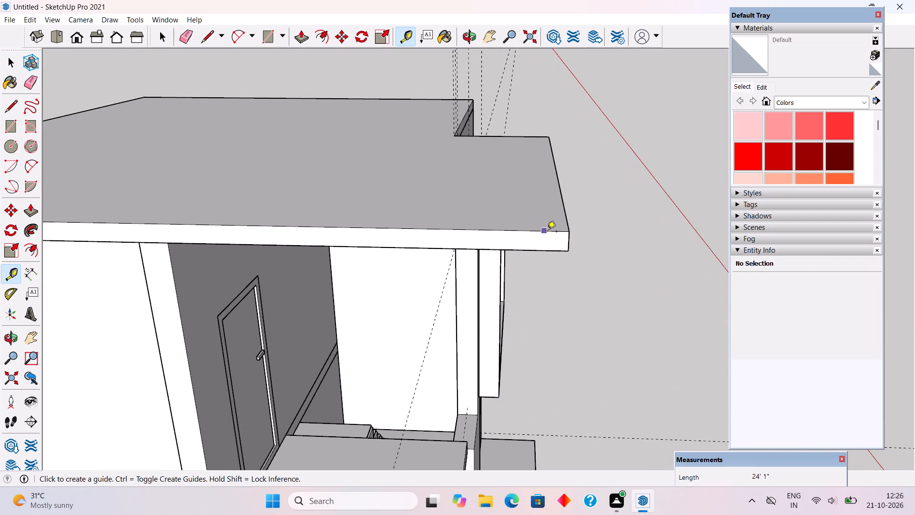
{"action": "left_click", "coordinate": [568, 242]}
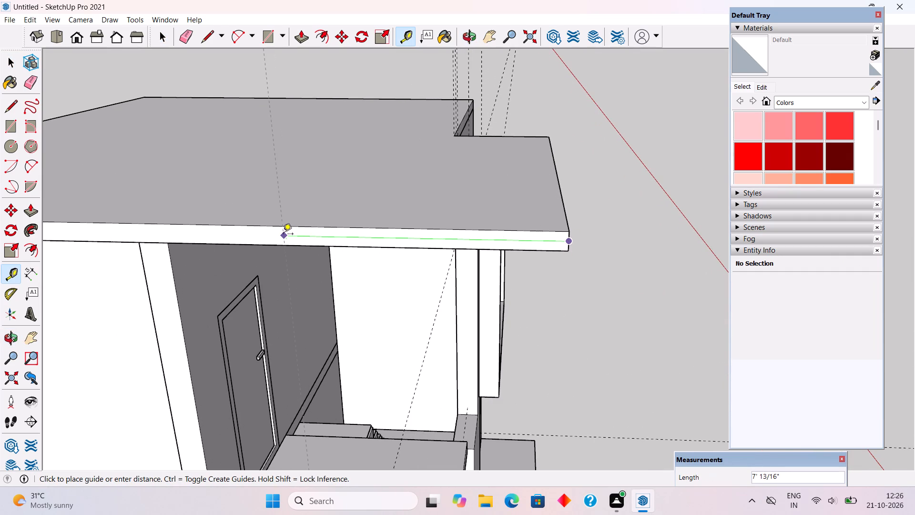
{"action": "type", "text": "4'"}
{"action": "key", "text": "Return"}
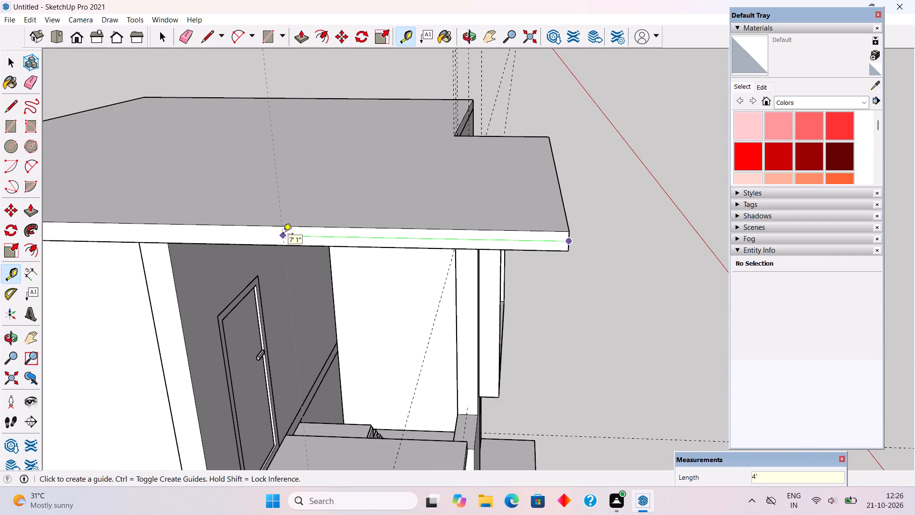
{"action": "key", "text": "space"}
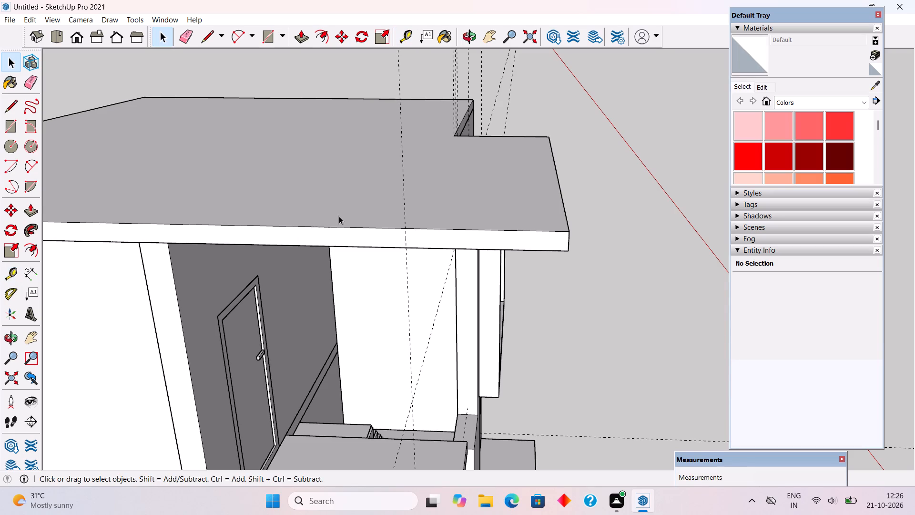
Inside the roof slab group, split the side face with a 6" vertical line at the side wall's front corner.
{"action": "triple_click", "coordinate": [341, 216]}
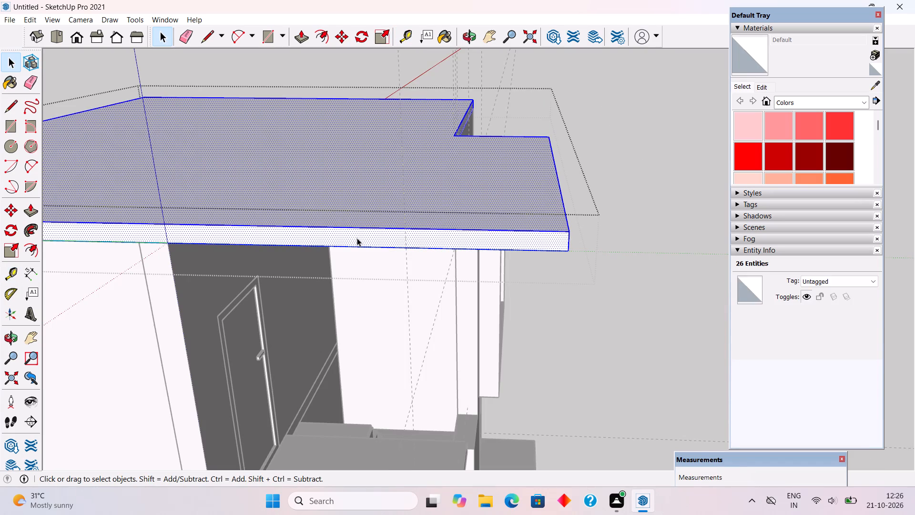
{"action": "middle_click_drag", "start_coordinate": [312, 273], "coordinate": [424, 264]}
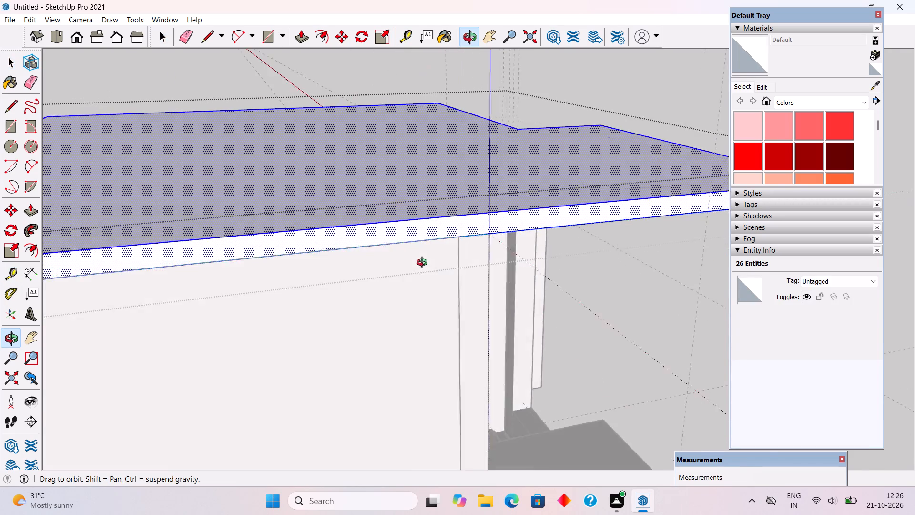
{"action": "middle_click_drag", "start_coordinate": [424, 264], "coordinate": [386, 251]}
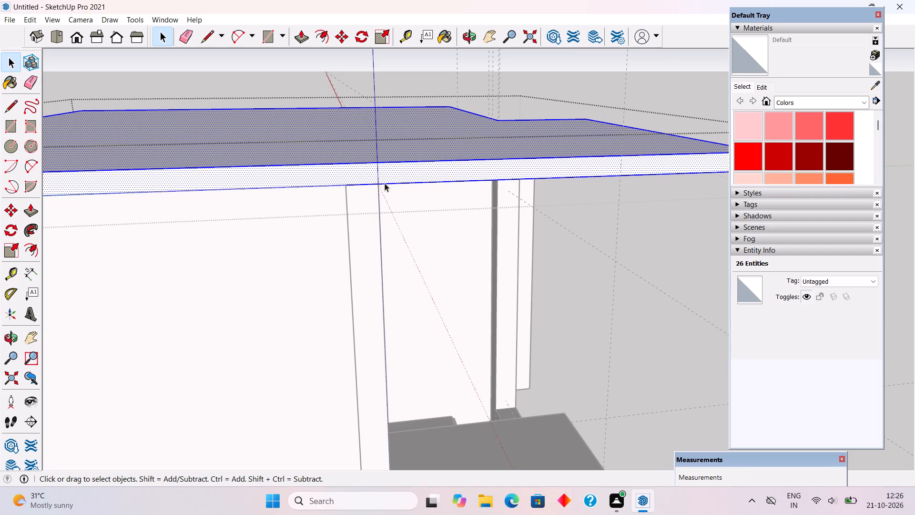
{"action": "key", "text": "l"}
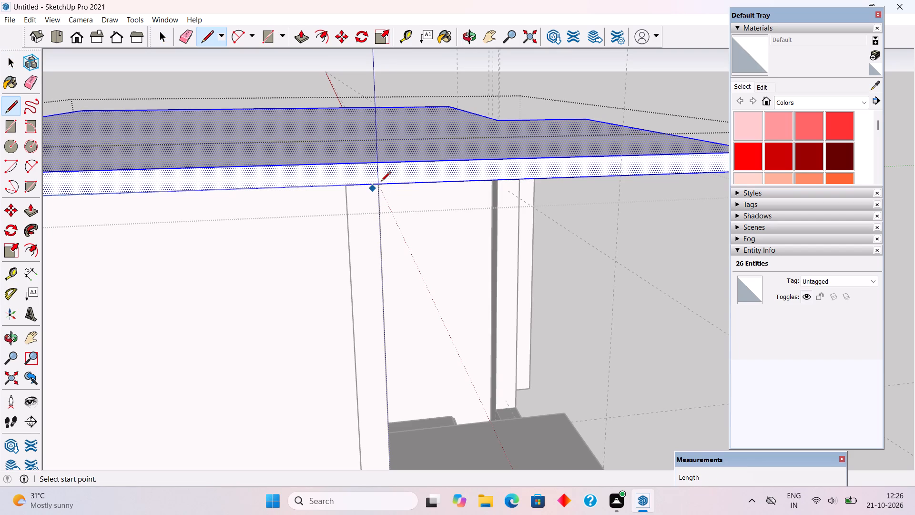
{"action": "left_click", "coordinate": [381, 182]}
{"action": "left_click", "coordinate": [378, 163]}
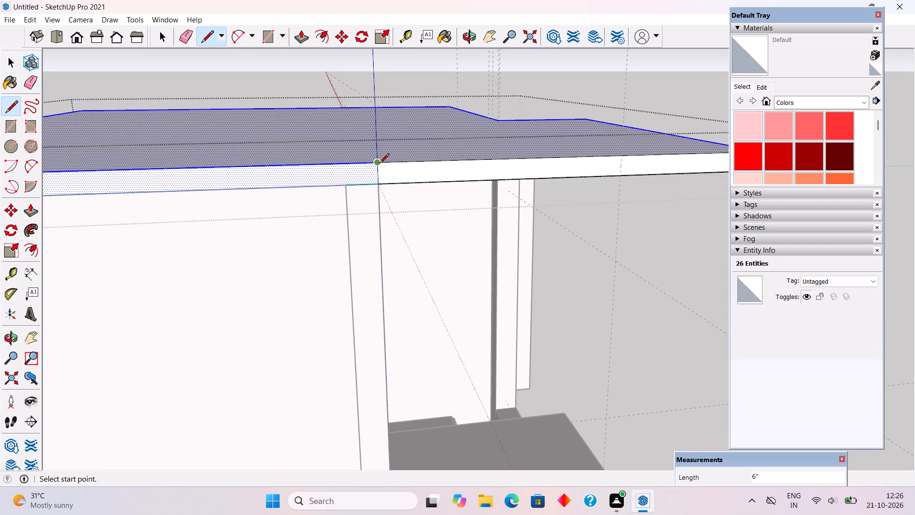
Push/Pull the front section of the roof slab's side face, beyond the wall corner, outward 2'.
{"action": "key", "text": "p"}
{"action": "left_click", "coordinate": [429, 173]}
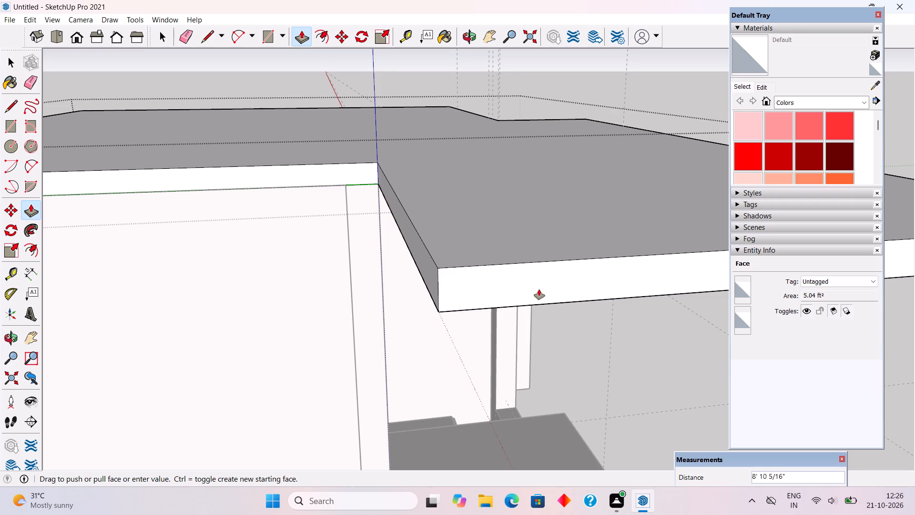
{"action": "type", "text": "2'"}
{"action": "key", "text": "Return"}
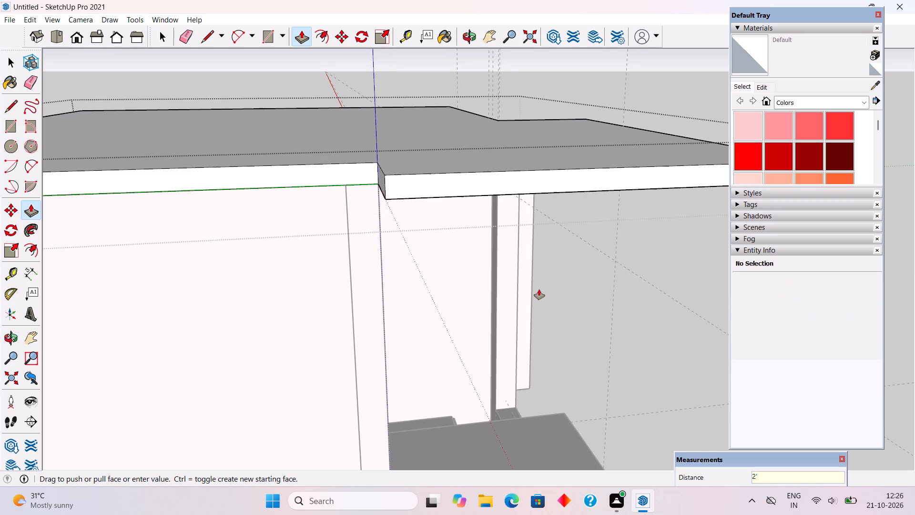
{"action": "key", "text": "space"}
Push the front face of the roof overhang back 2' toward the house and close the slab group.
{"action": "scroll", "coordinate": [542, 288], "scroll_direction": "down", "scroll_amount": 9}
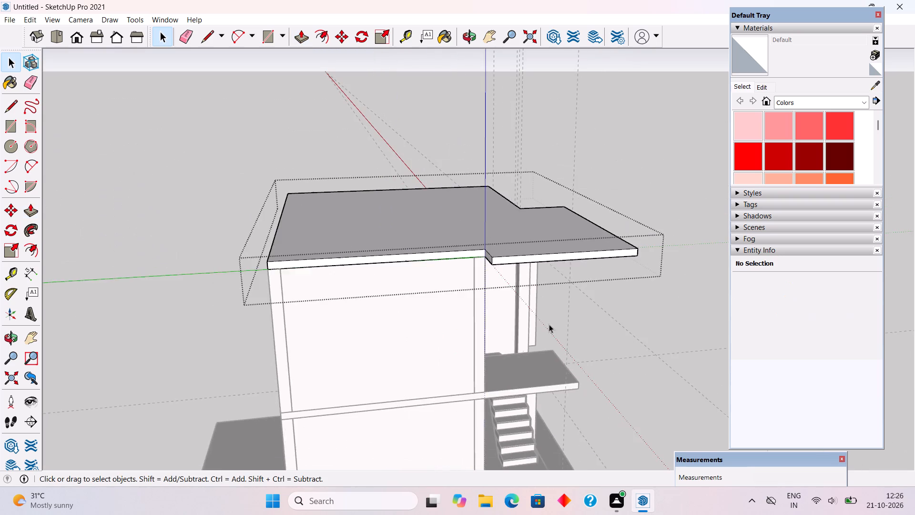
{"action": "scroll", "coordinate": [571, 339], "scroll_direction": "down", "scroll_amount": 4}
{"action": "middle_click_drag", "start_coordinate": [580, 346], "coordinate": [190, 378]}
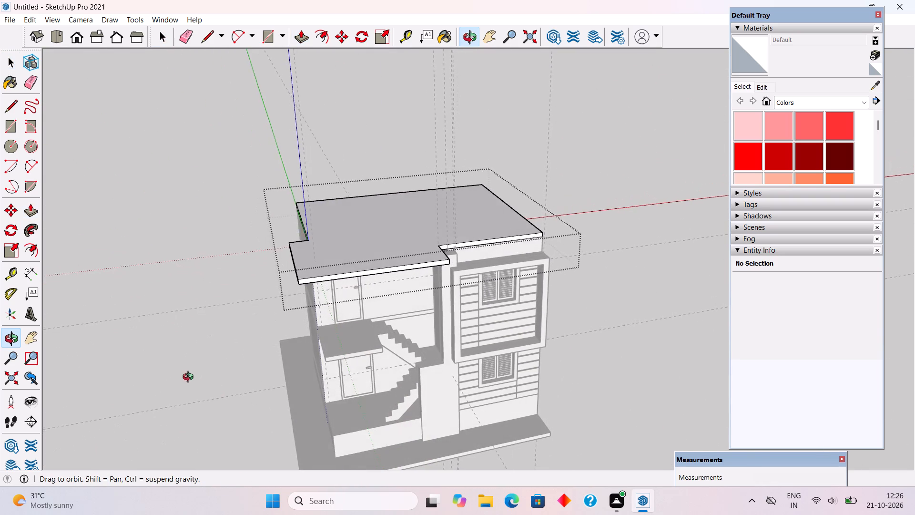
{"action": "middle_click_drag", "start_coordinate": [190, 378], "coordinate": [190, 378]}
{"action": "scroll", "coordinate": [282, 315], "scroll_direction": "up", "scroll_amount": 9}
{"action": "scroll", "coordinate": [357, 230], "scroll_direction": "up", "scroll_amount": 2}
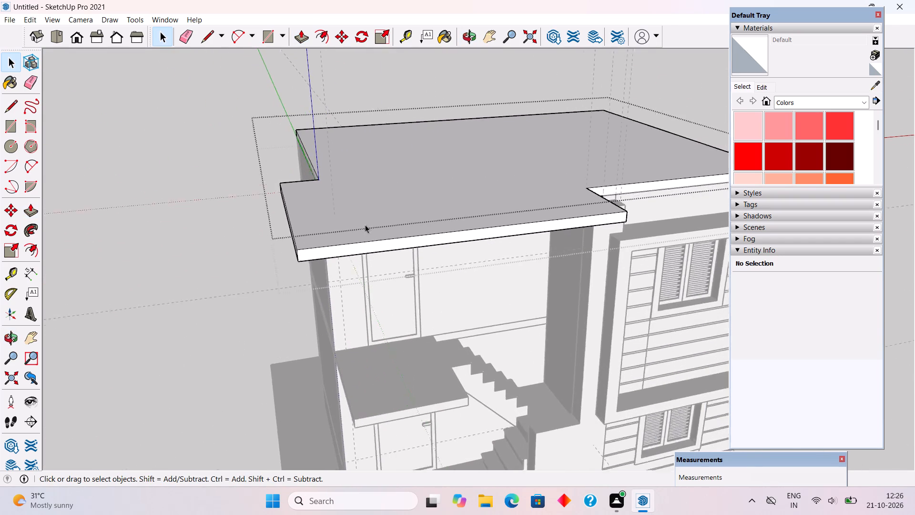
{"action": "scroll", "coordinate": [365, 225], "scroll_direction": "up", "scroll_amount": 2}
{"action": "left_click", "coordinate": [423, 246]}
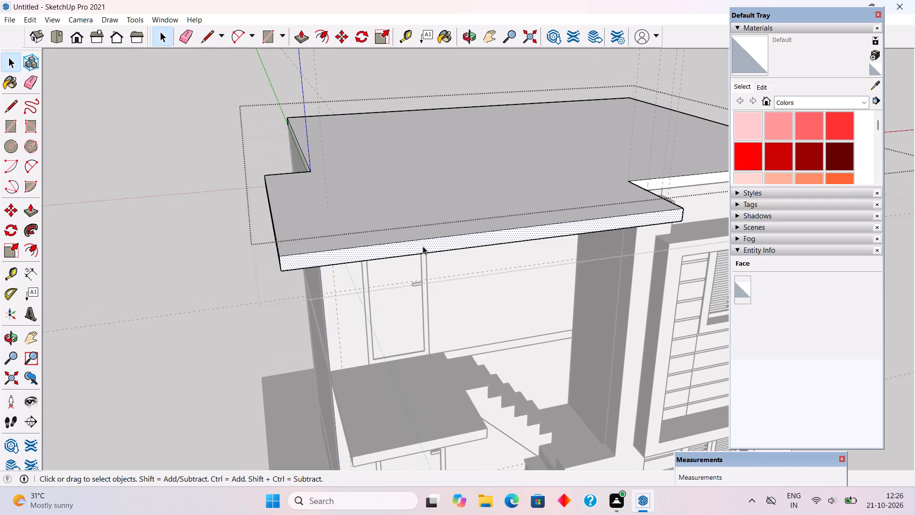
{"action": "key", "text": "p"}
{"action": "left_click", "coordinate": [423, 246]}
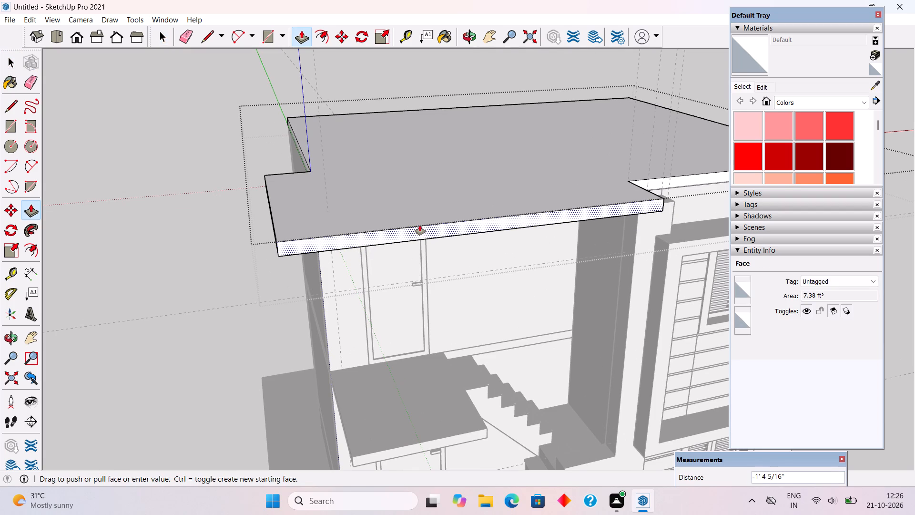
{"action": "type", "text": "2'"}
{"action": "key", "text": "Return"}
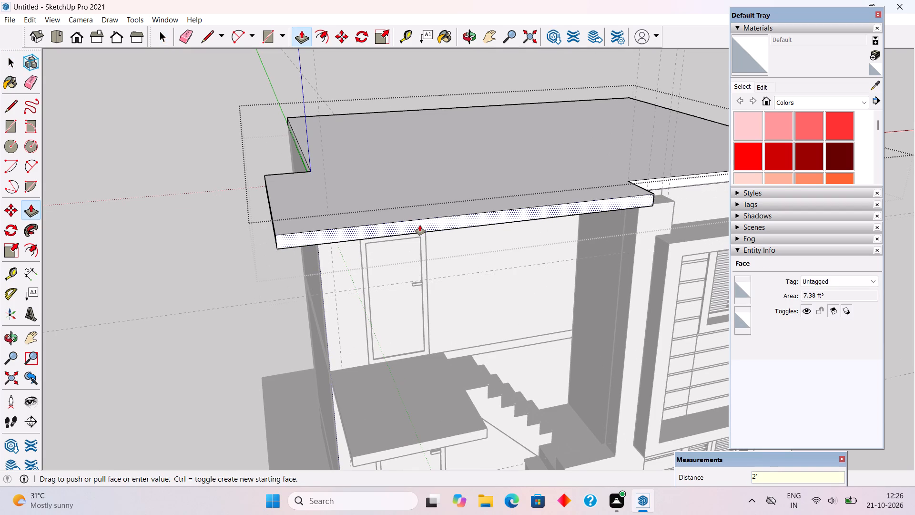
{"action": "key", "text": "space"}
{"action": "left_click", "coordinate": [83, 134]}
Inside the upper-floor slab group, split the side face with a vertical line at the side wall's front corner.
{"action": "middle_click_drag", "start_coordinate": [471, 345], "coordinate": [536, 193]}
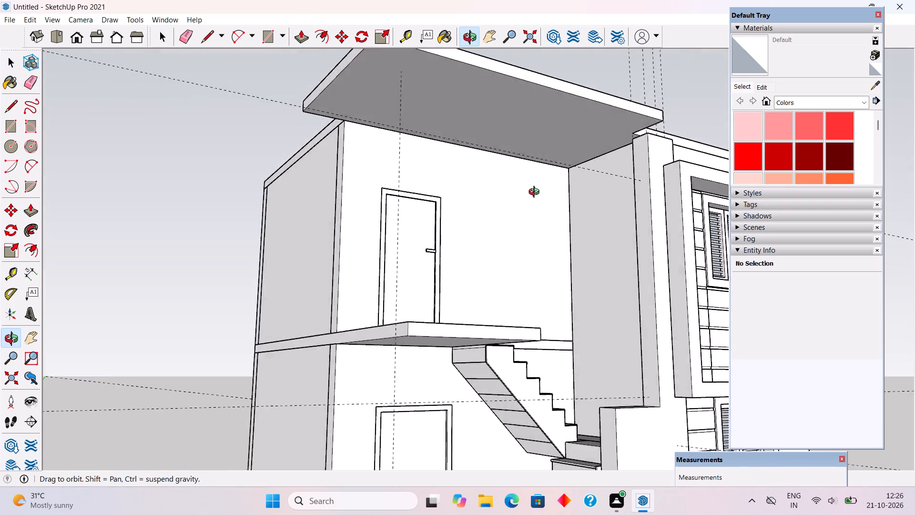
{"action": "middle_click_drag", "start_coordinate": [536, 193], "coordinate": [532, 330]}
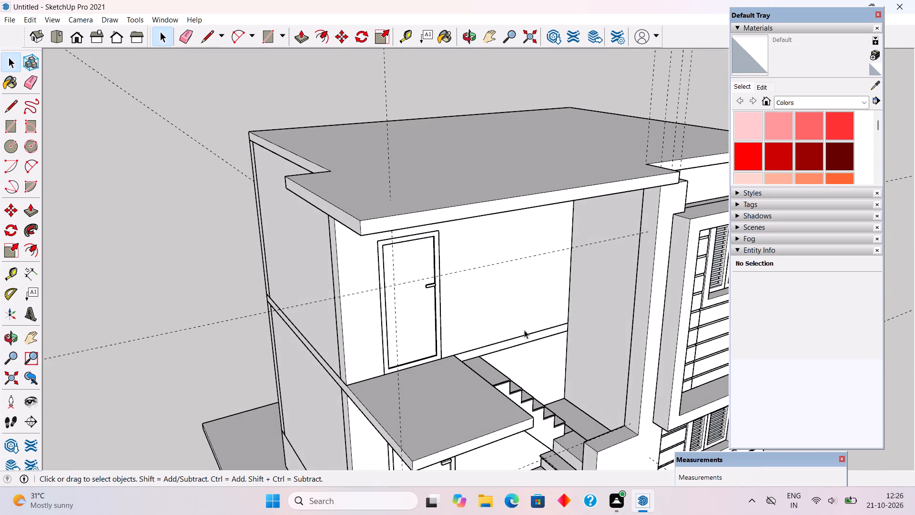
{"action": "scroll", "coordinate": [401, 457], "scroll_direction": "down", "scroll_amount": 3}
{"action": "scroll", "coordinate": [395, 457], "scroll_direction": "up", "scroll_amount": 3}
{"action": "triple_click", "coordinate": [386, 437]}
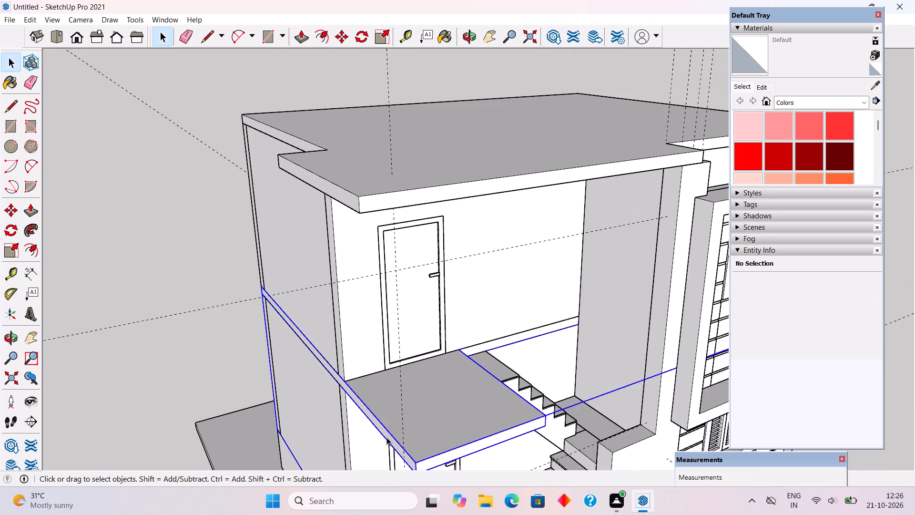
{"action": "middle_click_drag", "start_coordinate": [386, 437], "coordinate": [500, 382]}
{"action": "scroll", "coordinate": [445, 395], "scroll_direction": "up", "scroll_amount": 4}
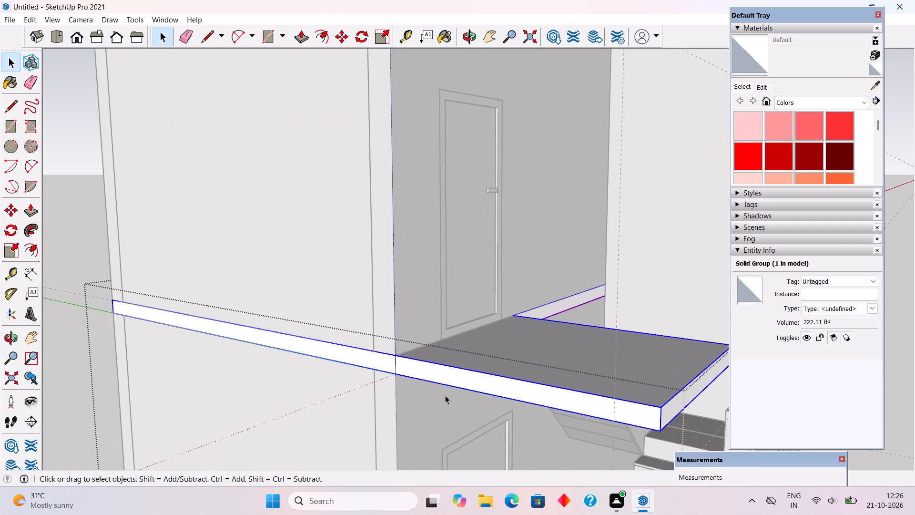
{"action": "scroll", "coordinate": [356, 399], "scroll_direction": "up", "scroll_amount": 1}
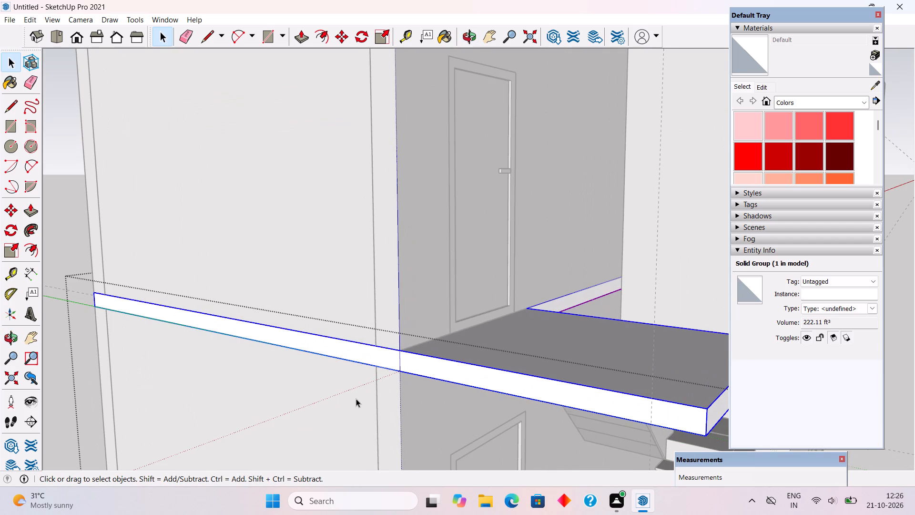
{"action": "scroll", "coordinate": [356, 399], "scroll_direction": "down", "scroll_amount": 2}
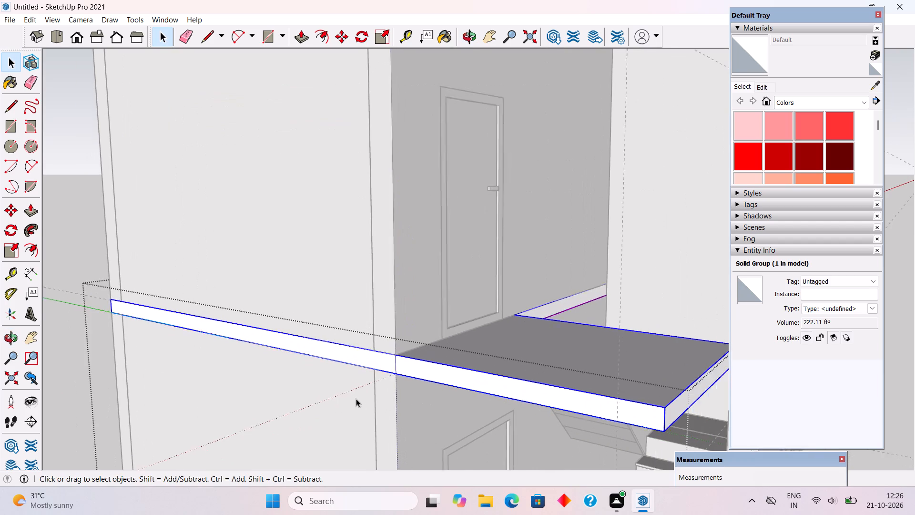
{"action": "scroll", "coordinate": [356, 399], "scroll_direction": "down", "scroll_amount": 8}
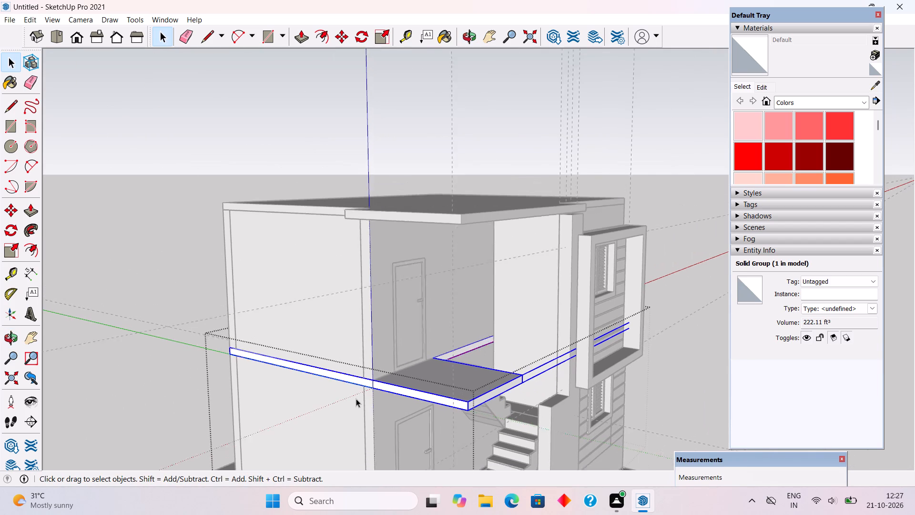
{"action": "scroll", "coordinate": [356, 399], "scroll_direction": "down", "scroll_amount": 2}
{"action": "scroll", "coordinate": [366, 388], "scroll_direction": "up", "scroll_amount": 7}
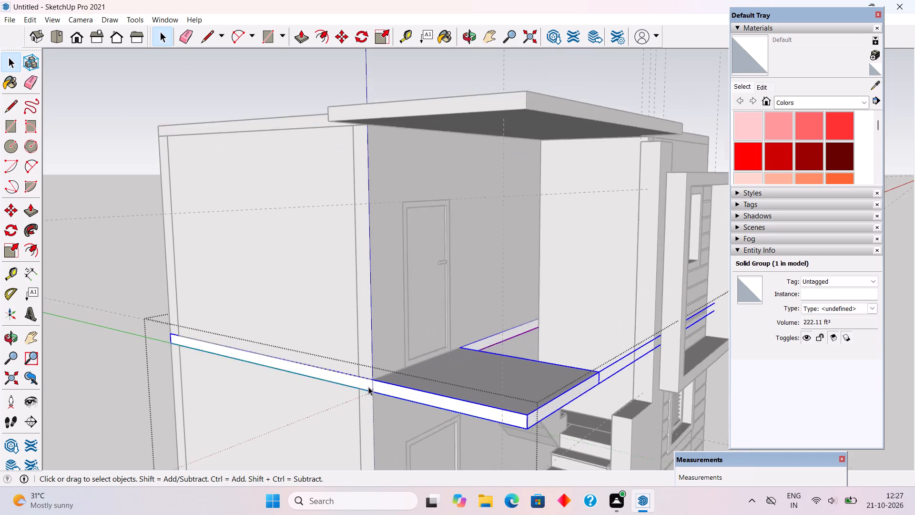
{"action": "scroll", "coordinate": [368, 387], "scroll_direction": "up", "scroll_amount": 6}
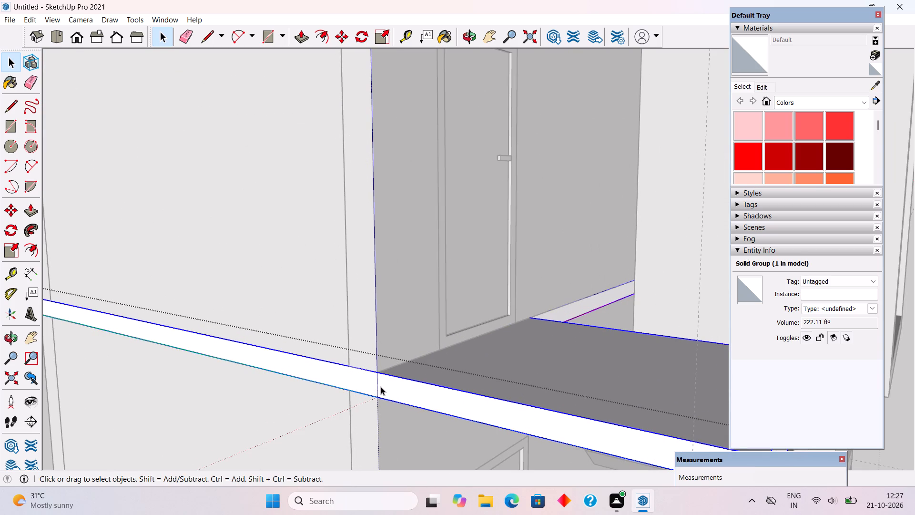
{"action": "triple_click", "coordinate": [381, 387]}
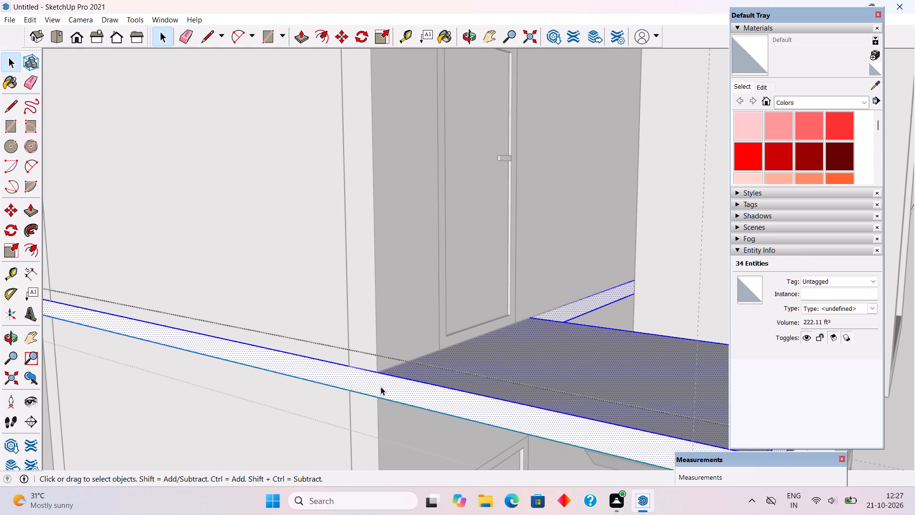
{"action": "key", "text": "l"}
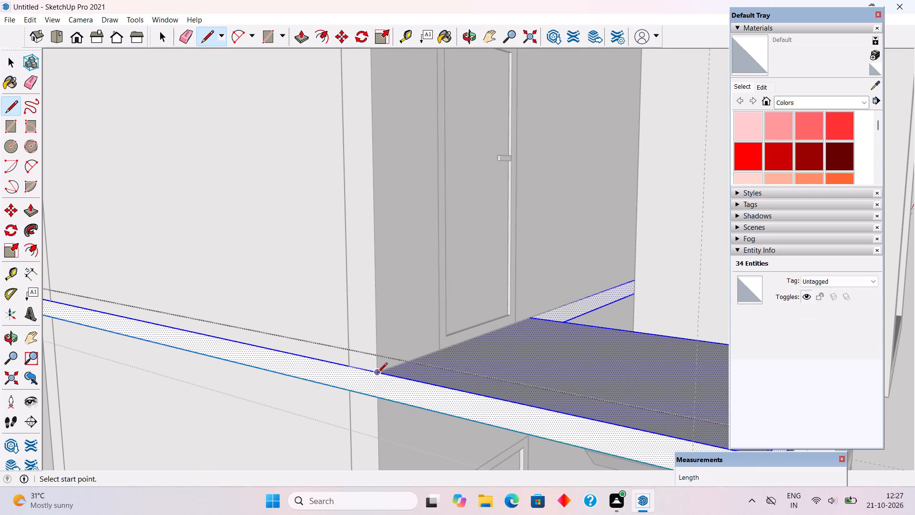
{"action": "left_click", "coordinate": [377, 373]}
{"action": "left_click", "coordinate": [377, 397]}
Push/Pull the front section of the floor slab's side face outward 2' and close the slab group.
{"action": "scroll", "coordinate": [327, 394], "scroll_direction": "down", "scroll_amount": 2}
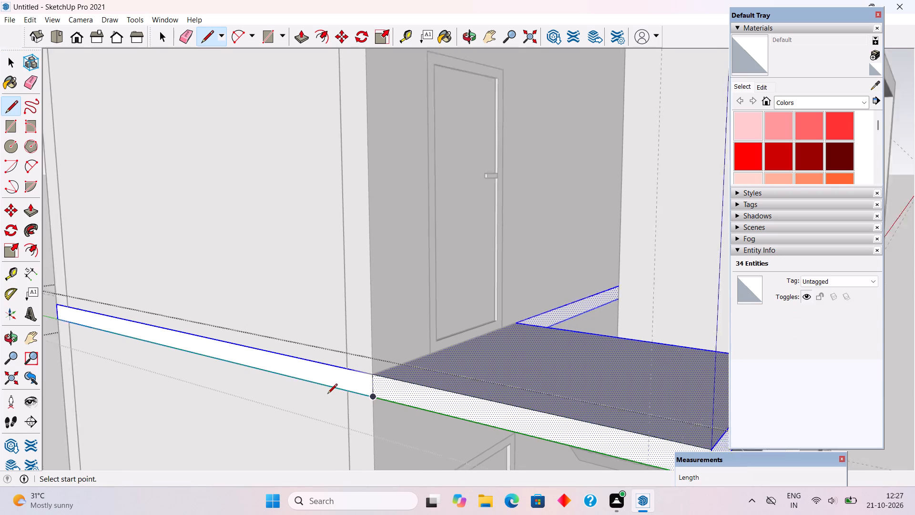
{"action": "scroll", "coordinate": [327, 394], "scroll_direction": "down", "scroll_amount": 5}
{"action": "key", "text": "p"}
{"action": "left_click", "coordinate": [384, 394]}
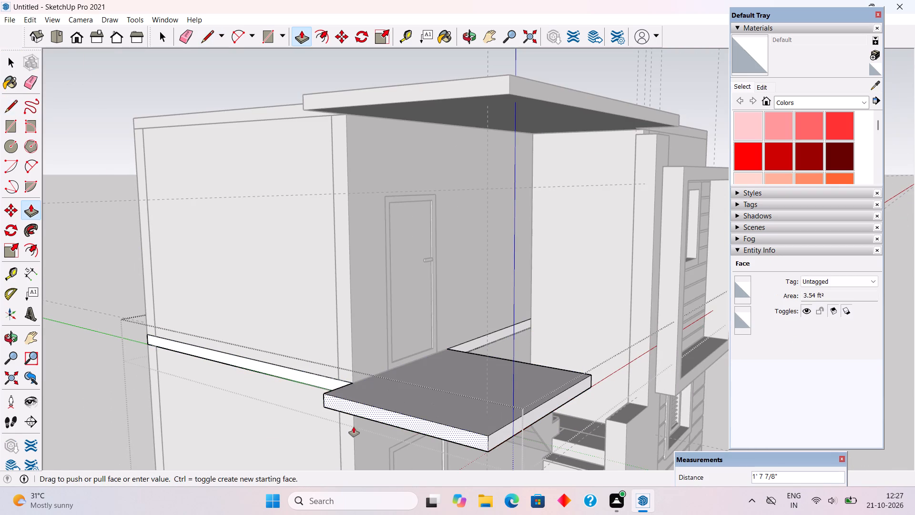
{"action": "type", "text": "2'"}
{"action": "key", "text": "Return"}
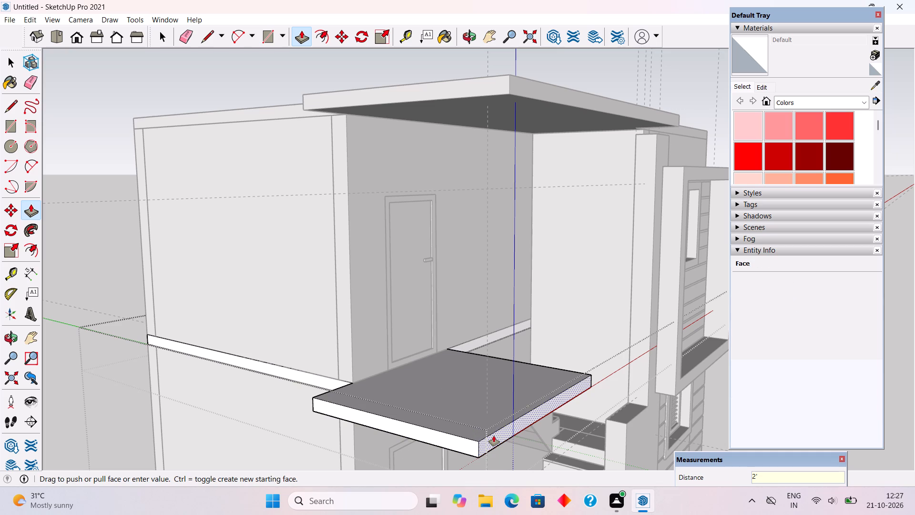
{"action": "key", "text": "space"}
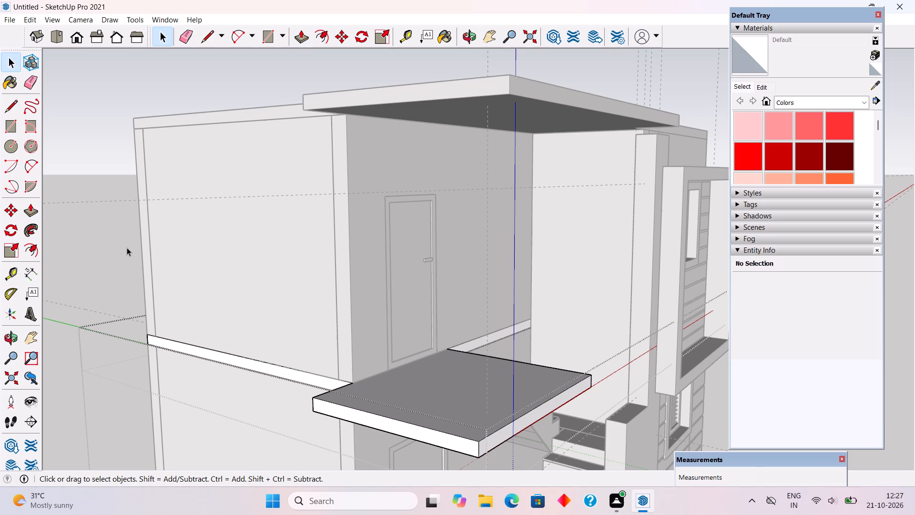
{"action": "left_click", "coordinate": [125, 248]}
Examine the house front with the new roof and floor slab overhangs.
{"action": "middle_click_drag", "start_coordinate": [616, 355], "coordinate": [403, 378]}
{"action": "scroll", "coordinate": [403, 378], "scroll_direction": "down", "scroll_amount": 7}
{"action": "scroll", "coordinate": [224, 301], "scroll_direction": "up", "scroll_amount": 1}
{"action": "left_click", "coordinate": [189, 287]}
{"action": "middle_click_drag", "start_coordinate": [350, 411], "coordinate": [350, 327]}
{"action": "scroll", "coordinate": [350, 327], "scroll_direction": "down", "scroll_amount": 2}
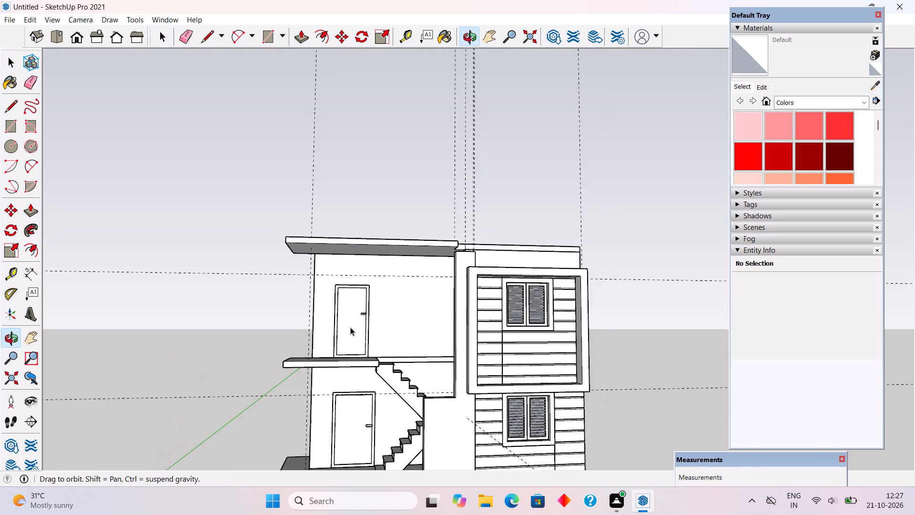
{"action": "scroll", "coordinate": [350, 327], "scroll_direction": "down", "scroll_amount": 4}
{"action": "middle_click_drag", "start_coordinate": [357, 337], "coordinate": [365, 380]}
{"action": "scroll", "coordinate": [366, 398], "scroll_direction": "down", "scroll_amount": 1}
{"action": "scroll", "coordinate": [355, 450], "scroll_direction": "up", "scroll_amount": 4}
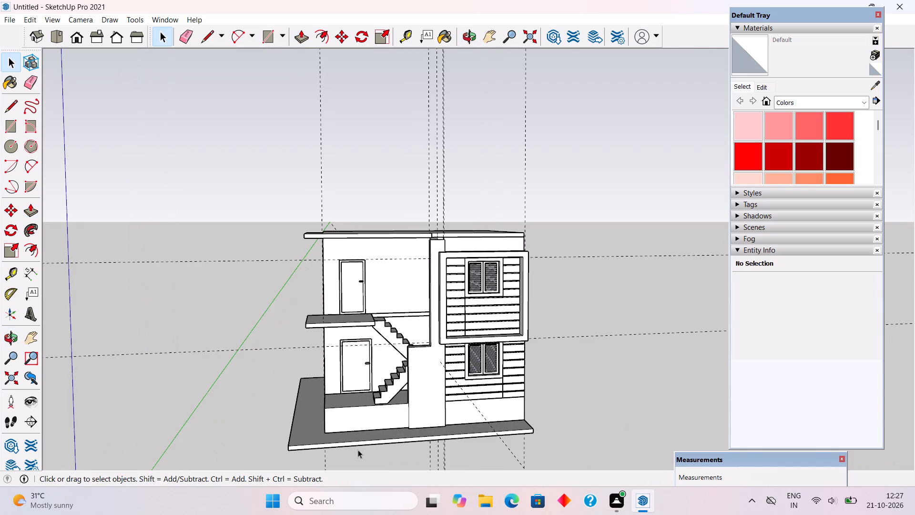
Draw a 3' by 1' rectangle on the stair wall's end face, from the plinth top down to the base slab.
{"action": "scroll", "coordinate": [444, 421], "scroll_direction": "up", "scroll_amount": 4}
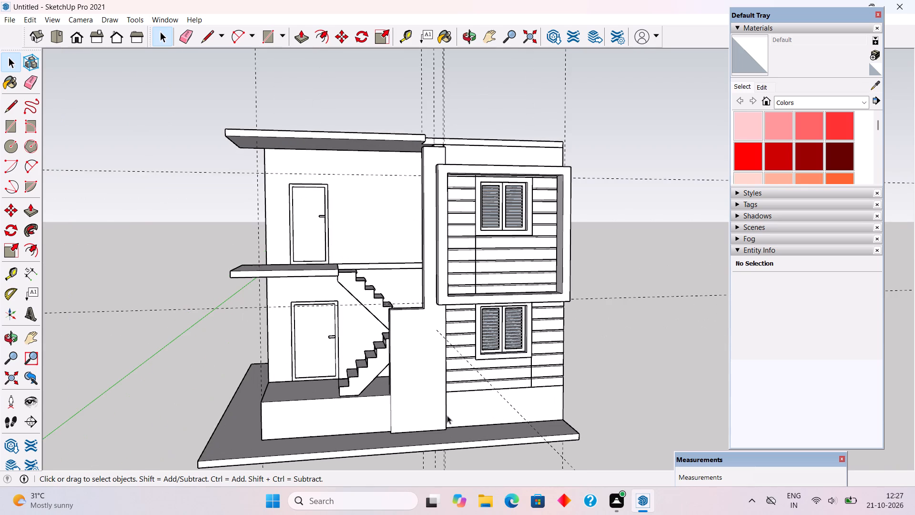
{"action": "scroll", "coordinate": [440, 418], "scroll_direction": "up", "scroll_amount": 5}
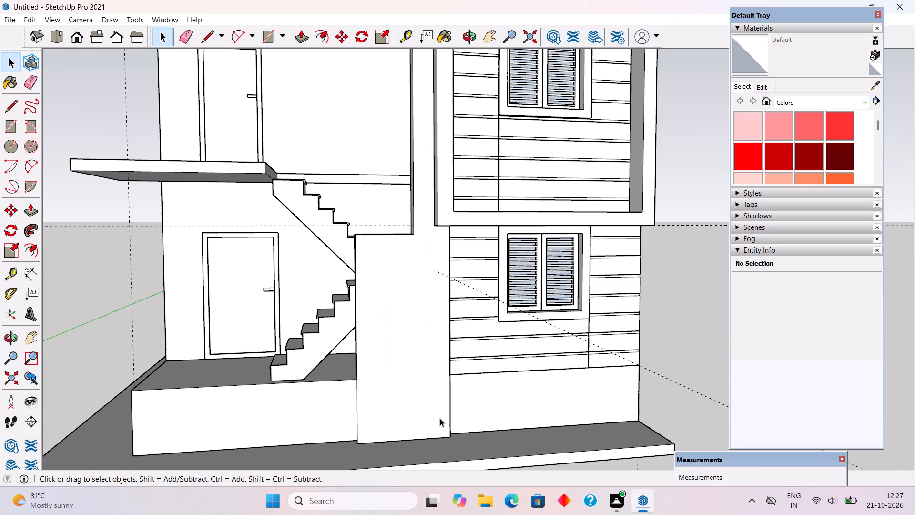
{"action": "middle_click_drag", "start_coordinate": [440, 420], "coordinate": [599, 444]}
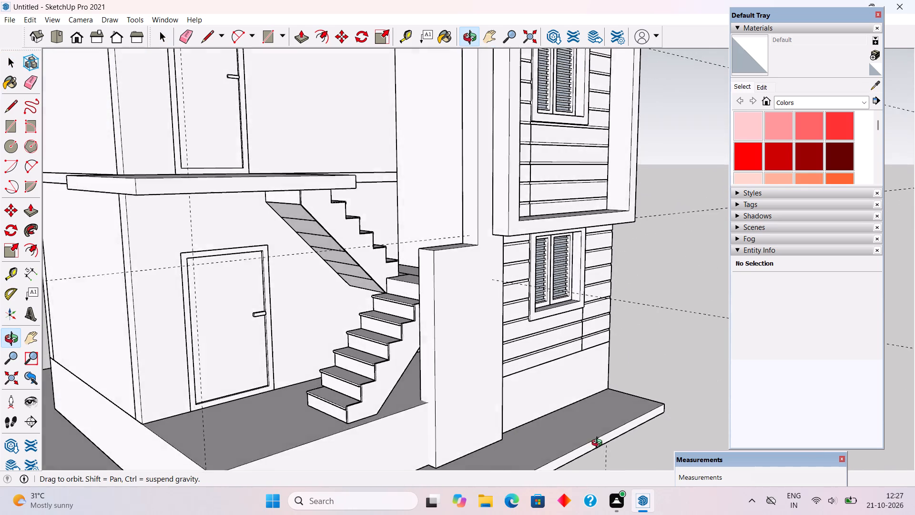
{"action": "middle_click_drag", "start_coordinate": [599, 444], "coordinate": [701, 459]}
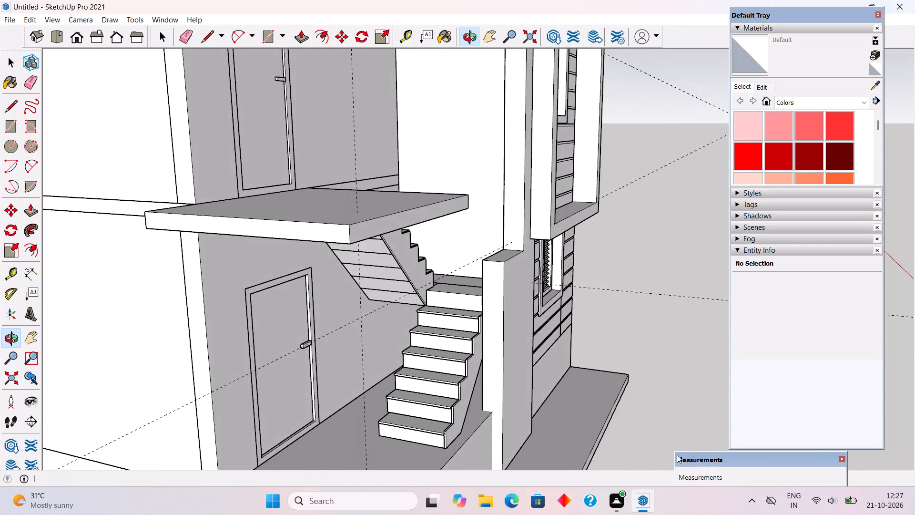
{"action": "middle_click_drag", "start_coordinate": [488, 432], "coordinate": [517, 413]}
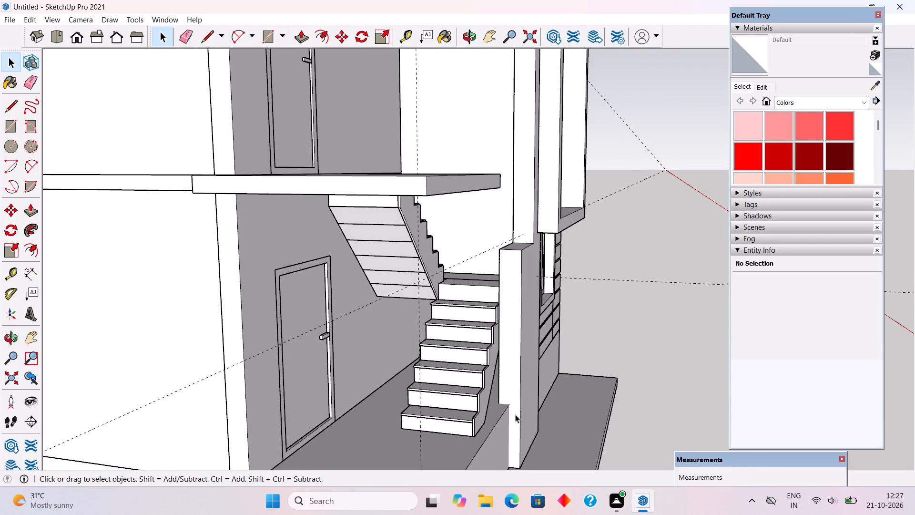
{"action": "scroll", "coordinate": [501, 412], "scroll_direction": "up", "scroll_amount": 8}
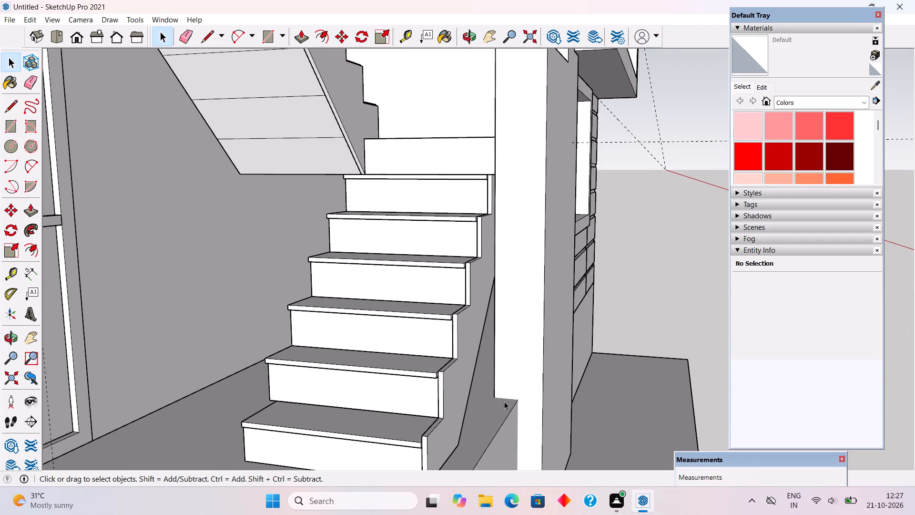
{"action": "key", "text": "r"}
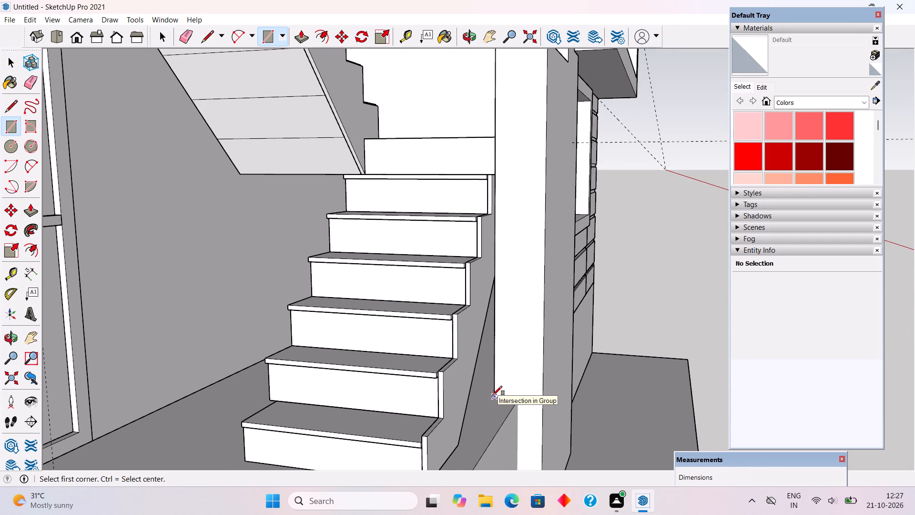
{"action": "left_click", "coordinate": [493, 395]}
{"action": "scroll", "coordinate": [536, 432], "scroll_direction": "down", "scroll_amount": 14}
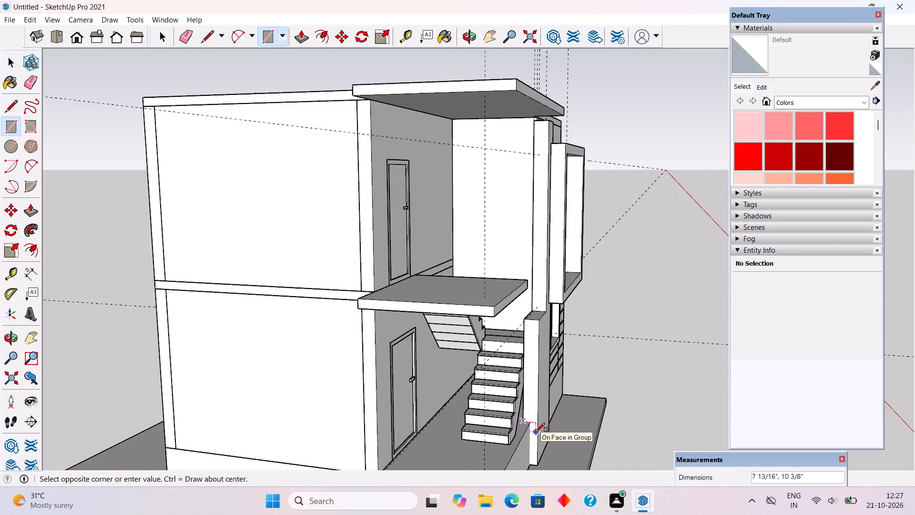
{"action": "scroll", "coordinate": [544, 463], "scroll_direction": "up", "scroll_amount": 11}
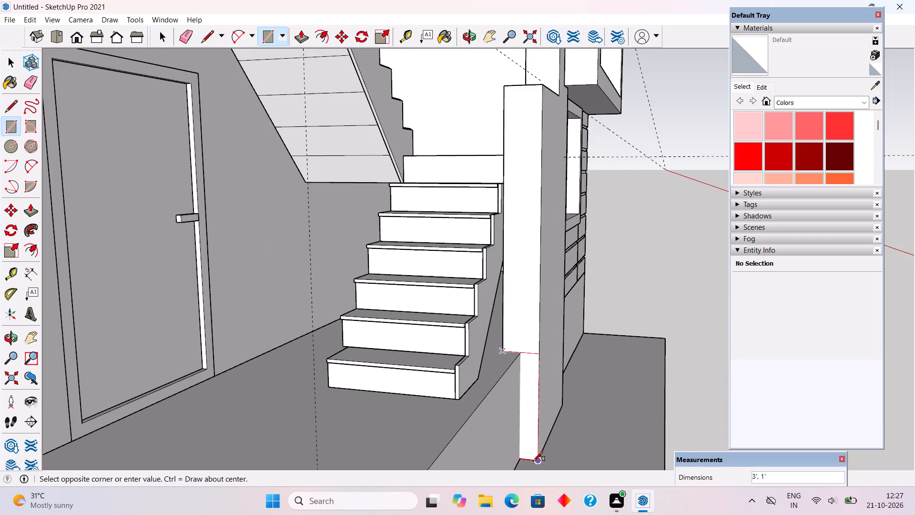
{"action": "left_click", "coordinate": [534, 461]}
Push/Pull the new rectangle at the base of the stair wall outward 9".
{"action": "key", "text": "p"}
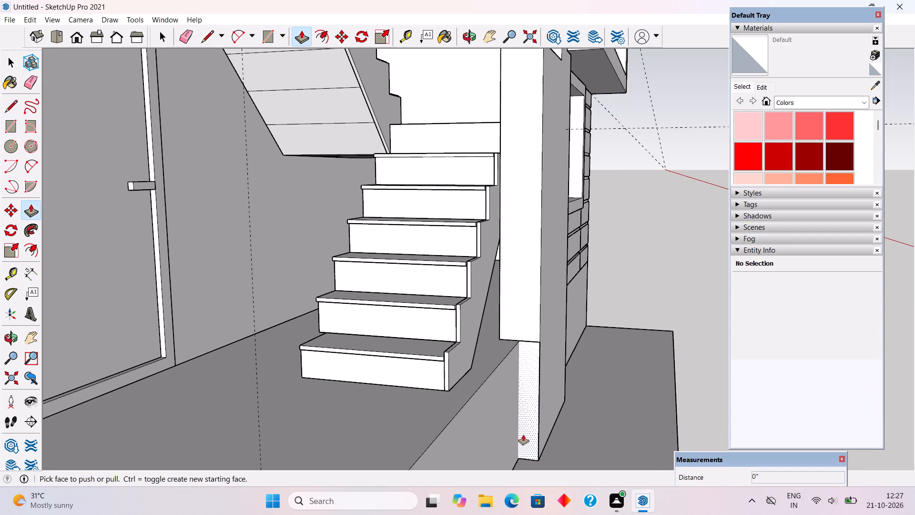
{"action": "left_click", "coordinate": [523, 435]}
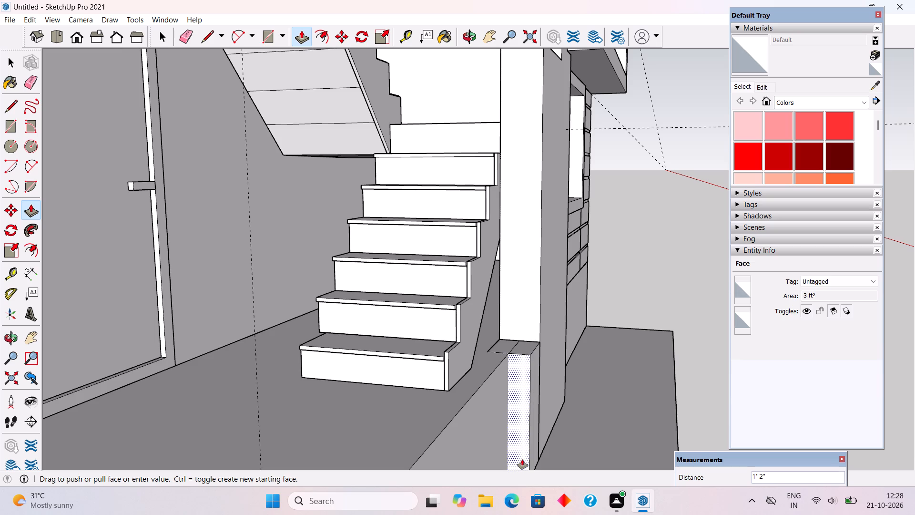
{"action": "type", "text": "9\""}
{"action": "key", "text": "Return"}
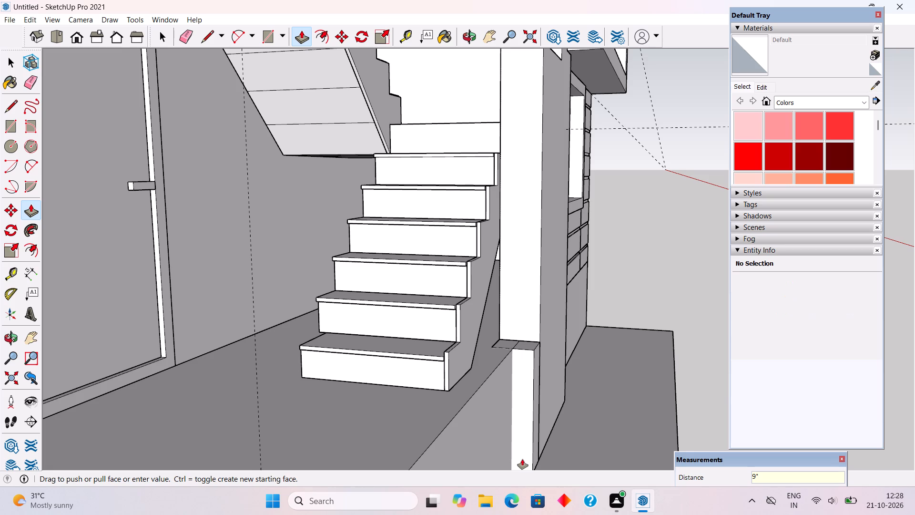
Pull the end face of the new block beside the stair wall outward a further 1".
{"action": "middle_click_drag", "start_coordinate": [553, 460], "coordinate": [427, 484]}
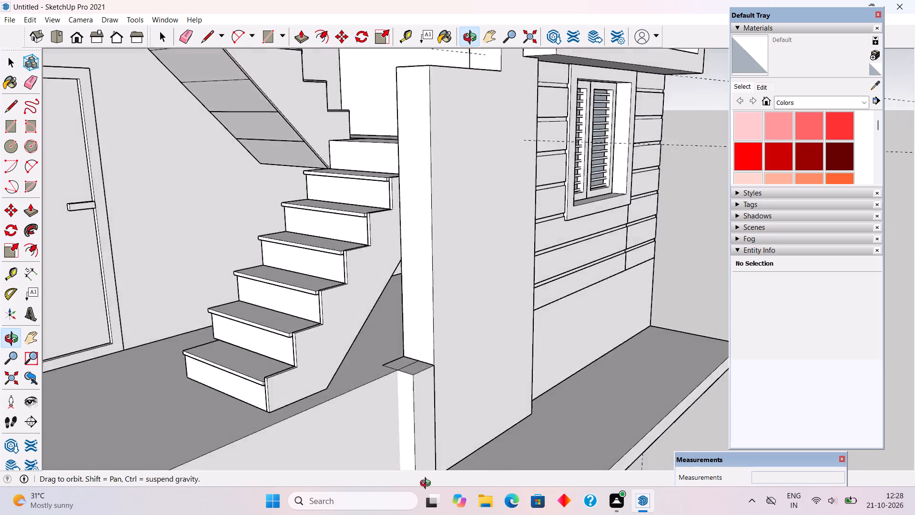
{"action": "middle_click_drag", "start_coordinate": [427, 484], "coordinate": [323, 484]}
{"action": "scroll", "coordinate": [291, 406], "scroll_direction": "up", "scroll_amount": 4}
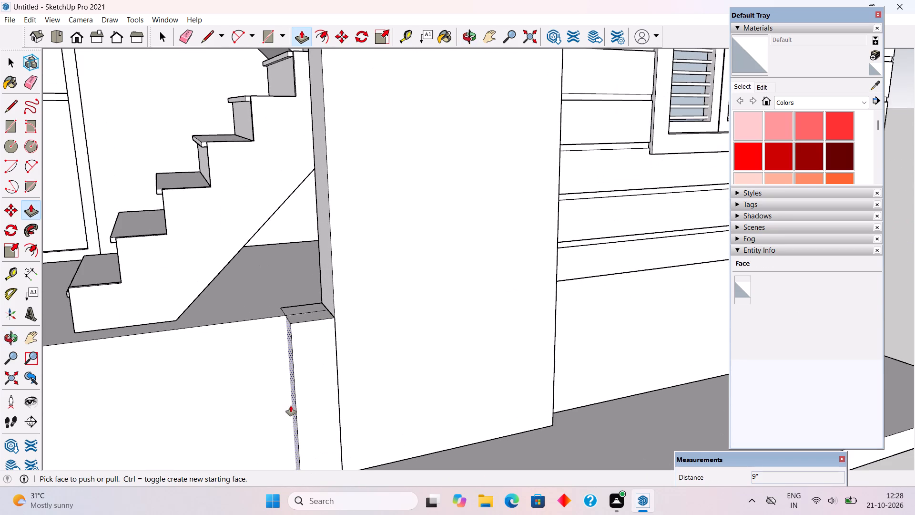
{"action": "left_click", "coordinate": [291, 406]}
{"action": "type", "text": "1\""}
{"action": "key", "text": "Return"}
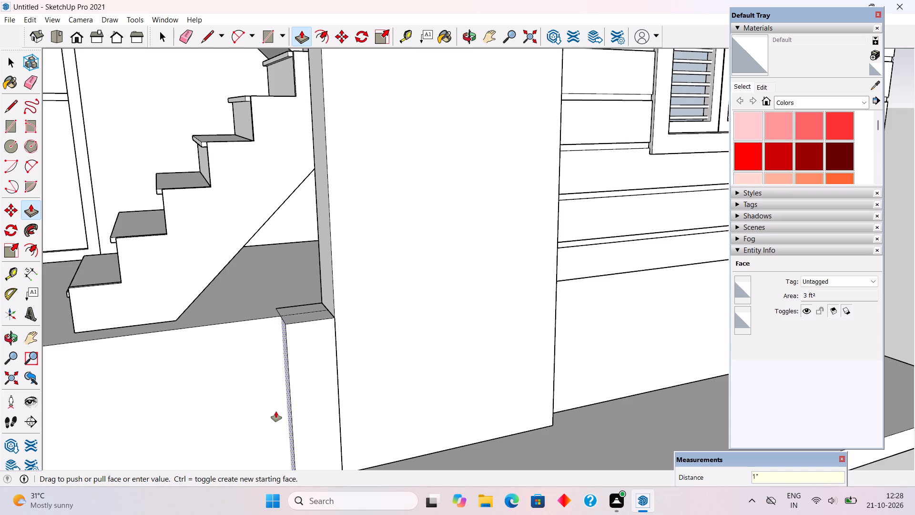
Push/Pull the top face of the new block beside the stair wall upward above the plinth.
{"action": "left_click", "coordinate": [311, 315]}
{"action": "scroll", "coordinate": [306, 220], "scroll_direction": "down", "scroll_amount": 14}
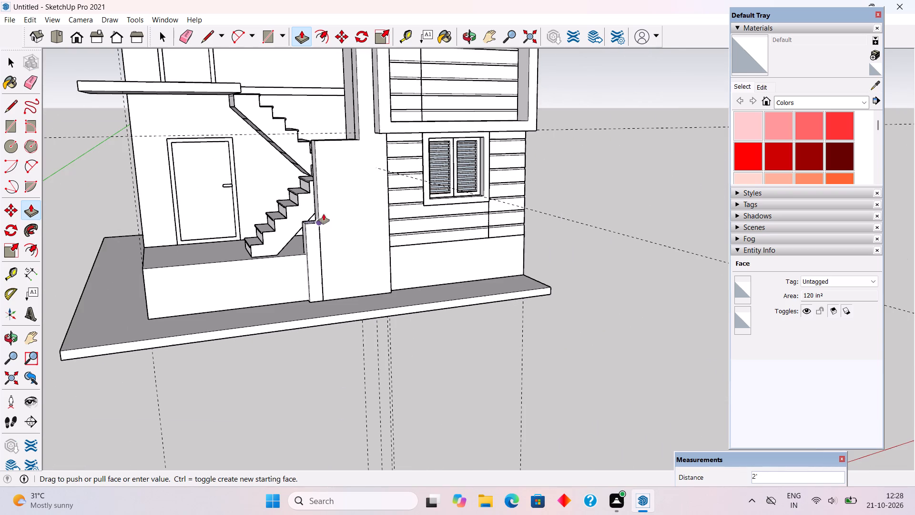